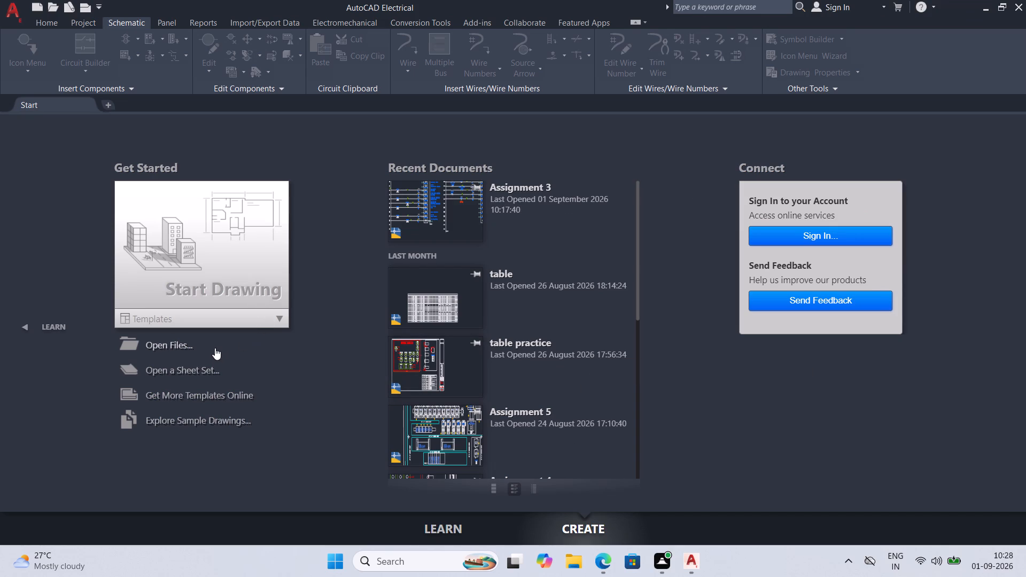
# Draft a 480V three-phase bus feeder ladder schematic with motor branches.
# Start a new drawing from the default template.
pyautogui.click(246, 288)
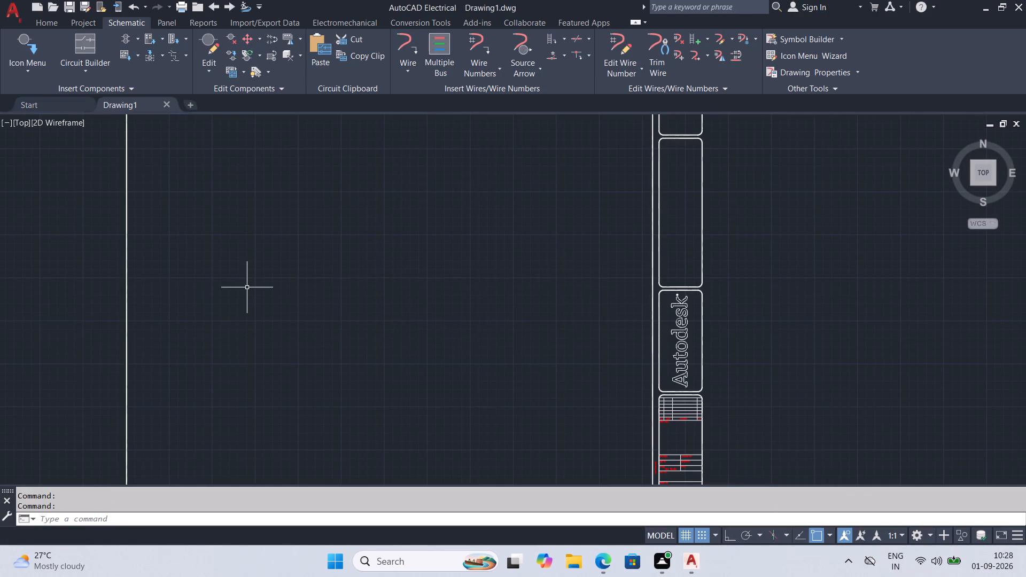
pyautogui.scroll(-2, 341, 337)
pyautogui.scroll(2, 351, 342)
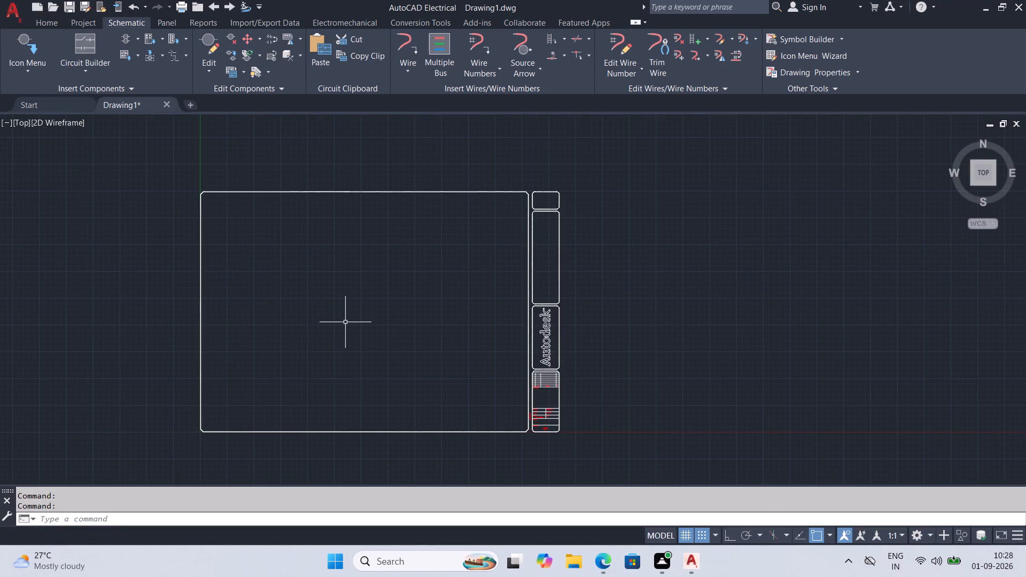
pyautogui.scroll(1, 346, 322)
pyautogui.moveTo(560, 375); pyautogui.dragTo(573, 358, button='middle')
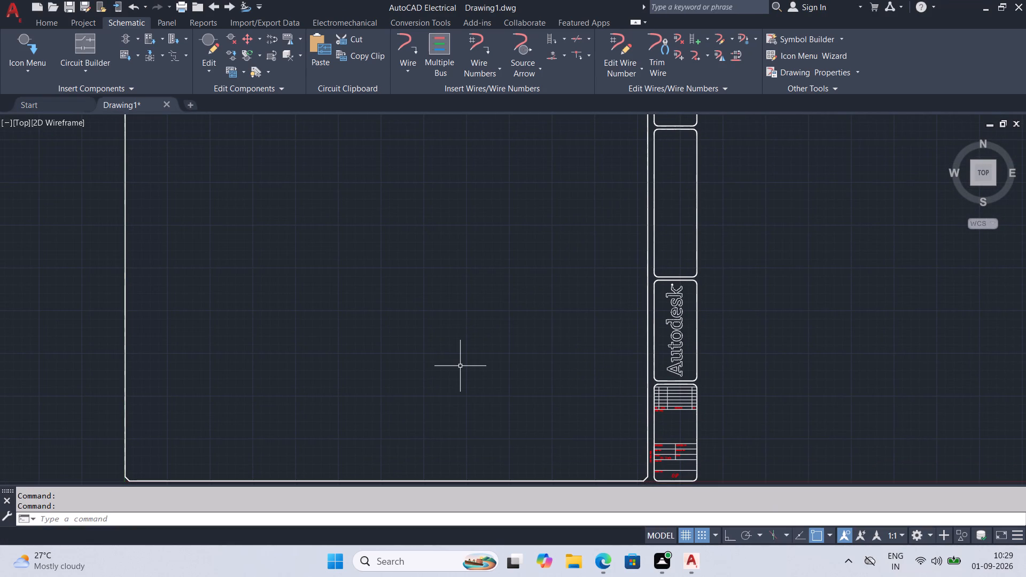
# Save the drawing as Project 1 in the ECAD Practice Circuits folder inside Documents.
pyautogui.hotkey('ctrl', 's')
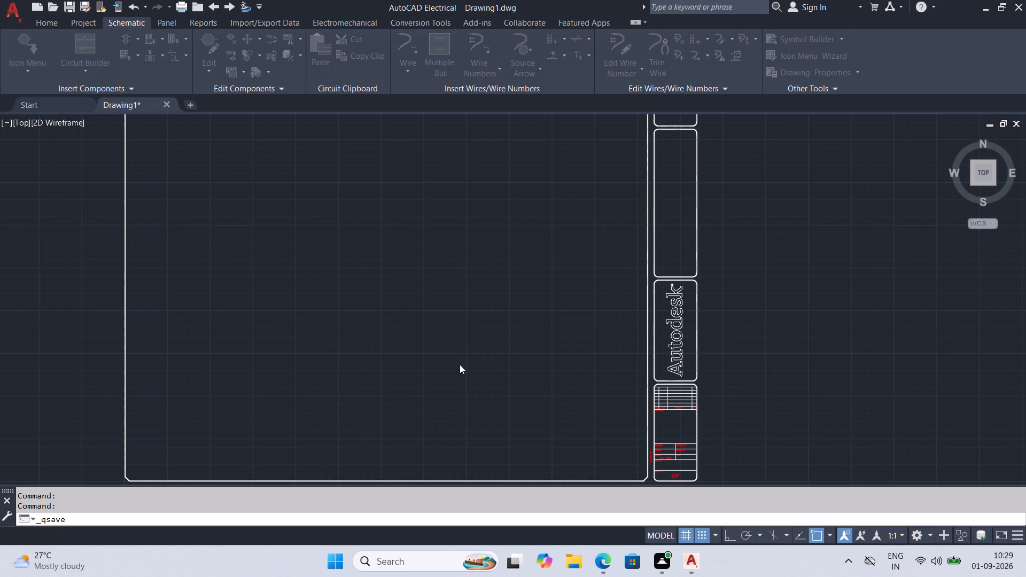
pyautogui.write('Project')
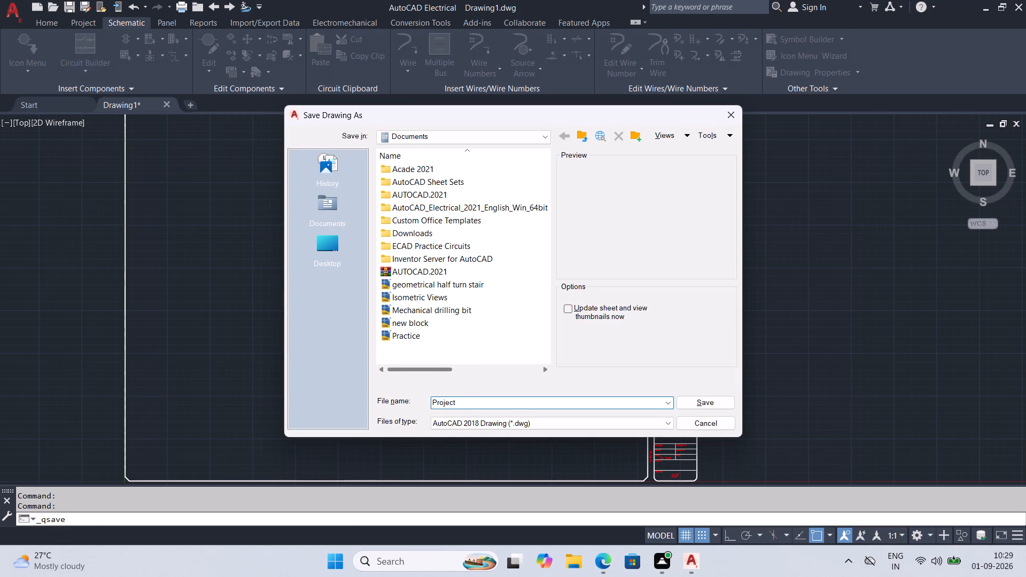
pyautogui.press('space')
pyautogui.write('1')
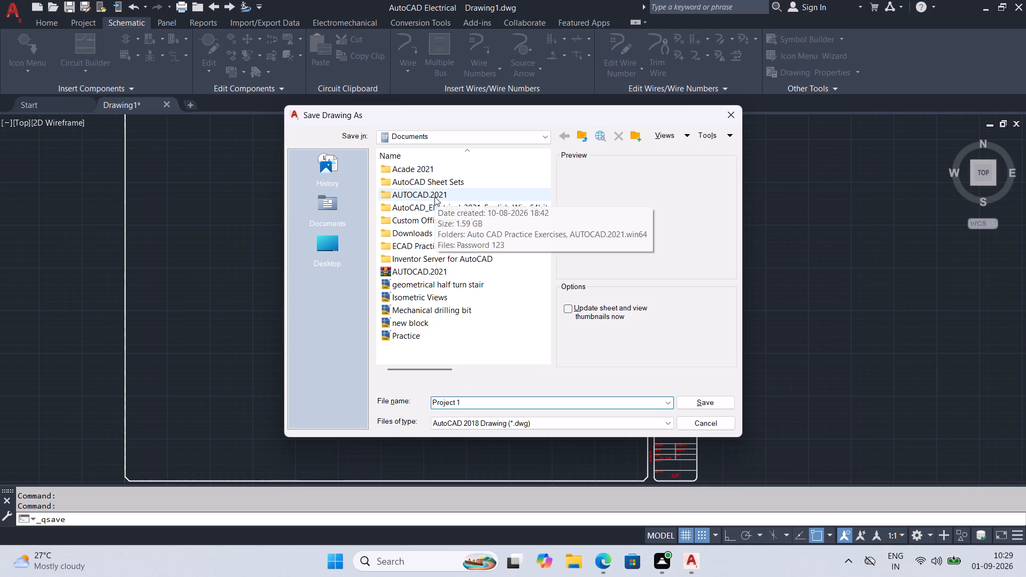
pyautogui.click(454, 210)
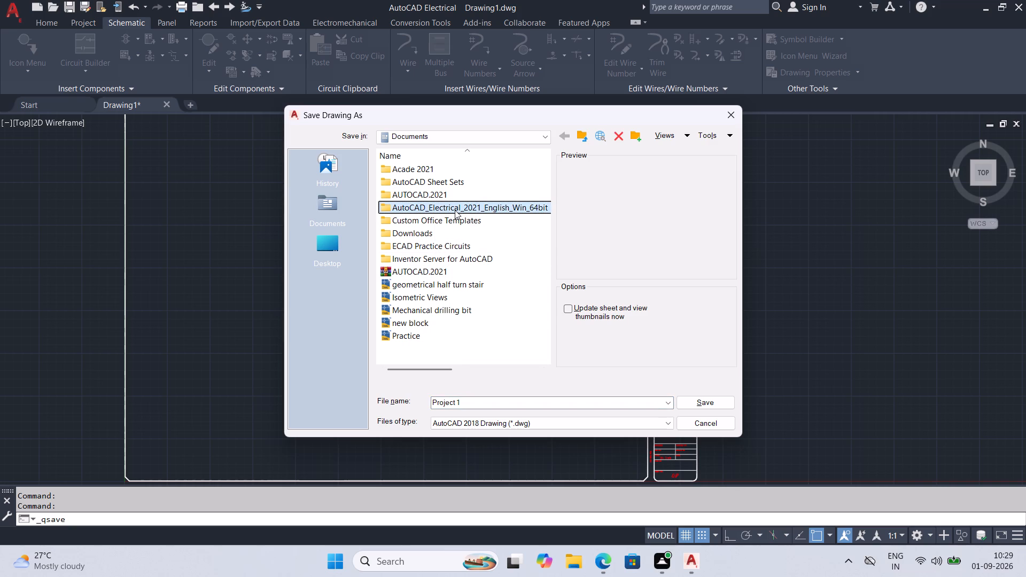
pyautogui.doubleClick(455, 210)
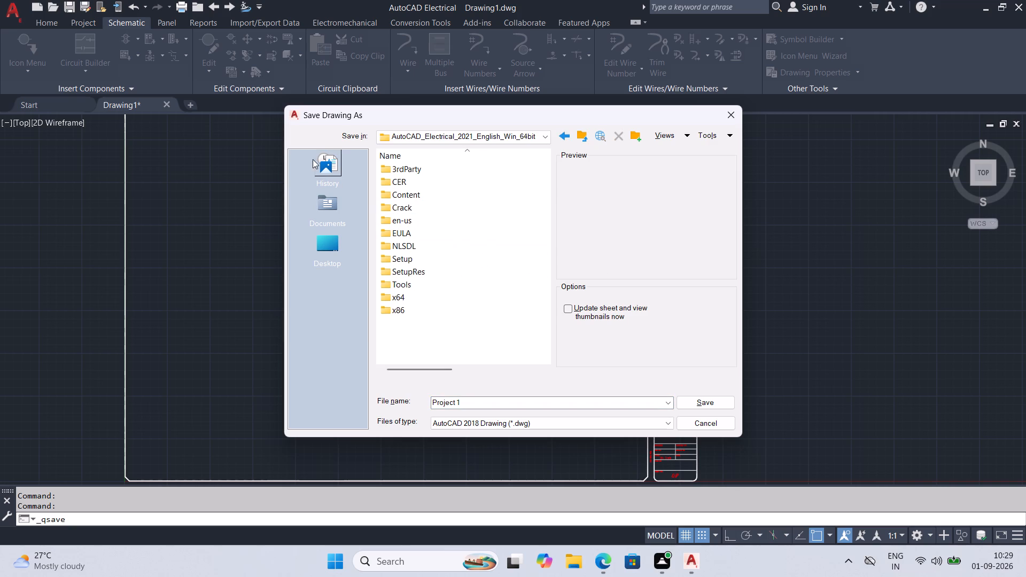
pyautogui.click(565, 135)
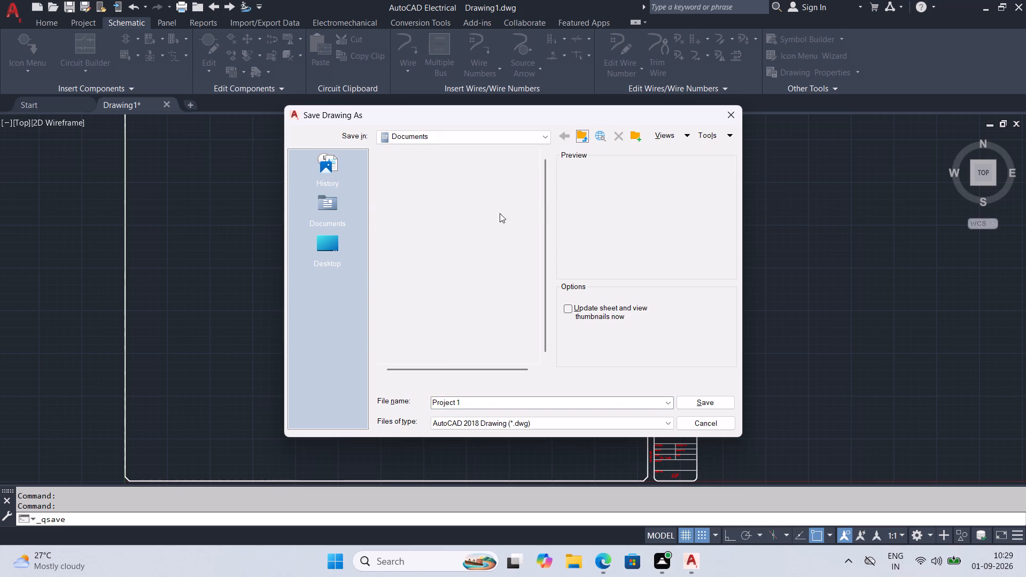
pyautogui.doubleClick(430, 248)
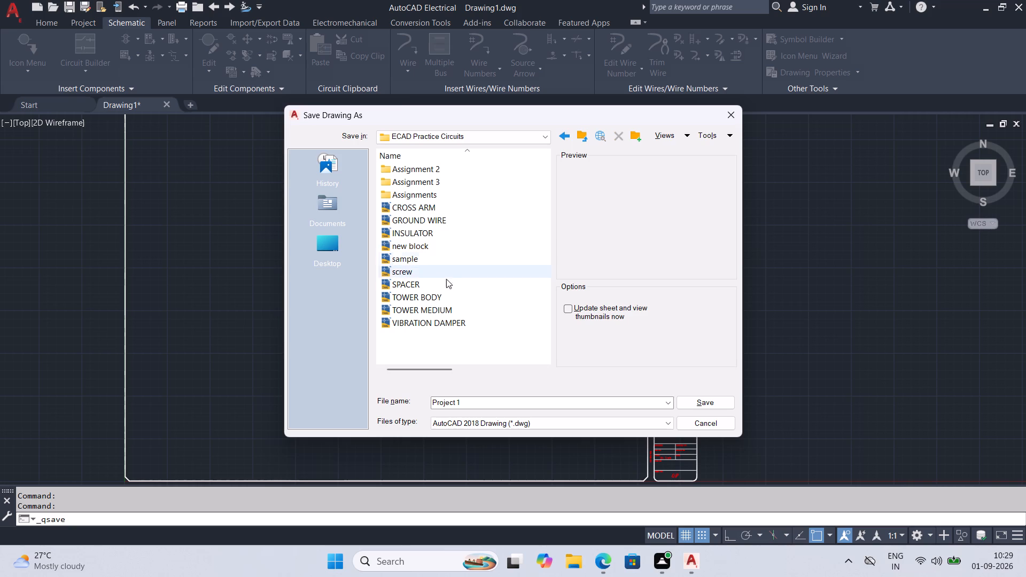
pyautogui.click(708, 397)
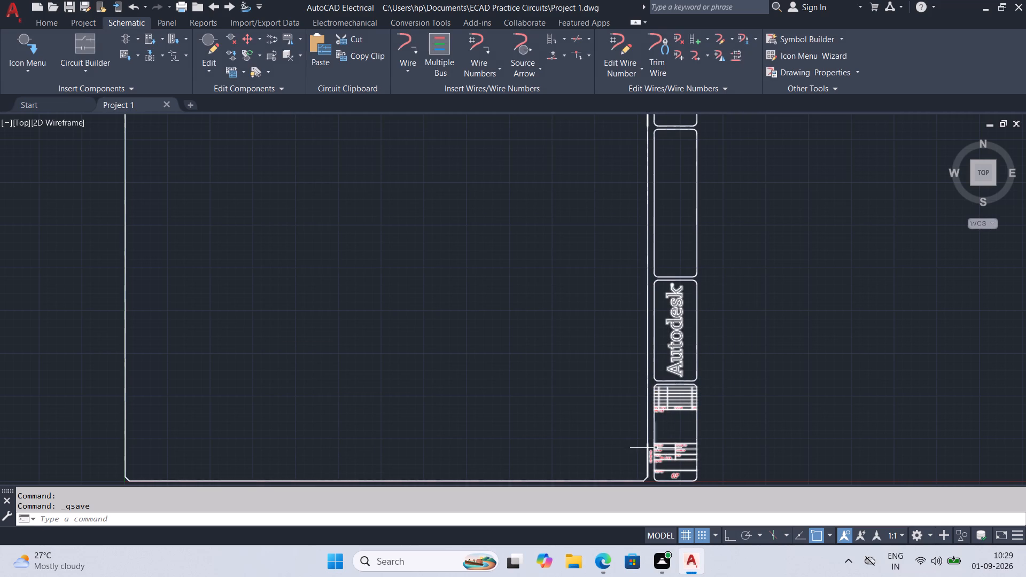
pyautogui.doubleClick(670, 454)
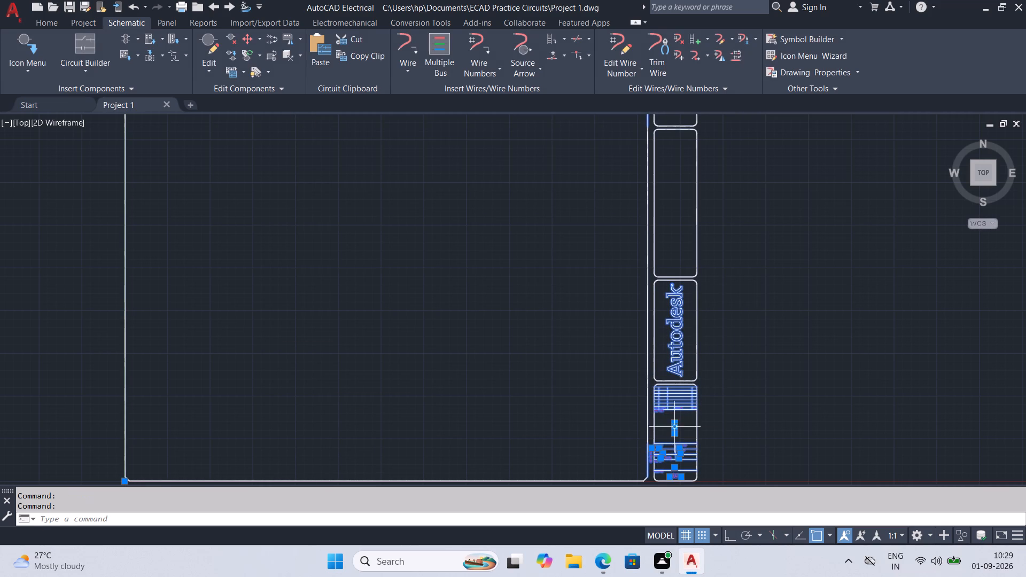
pyautogui.hotkey('ctrl', 's')
# Open the title block's attributes for editing and set TITLE#1 to "Project -1".
pyautogui.doubleClick(671, 423)
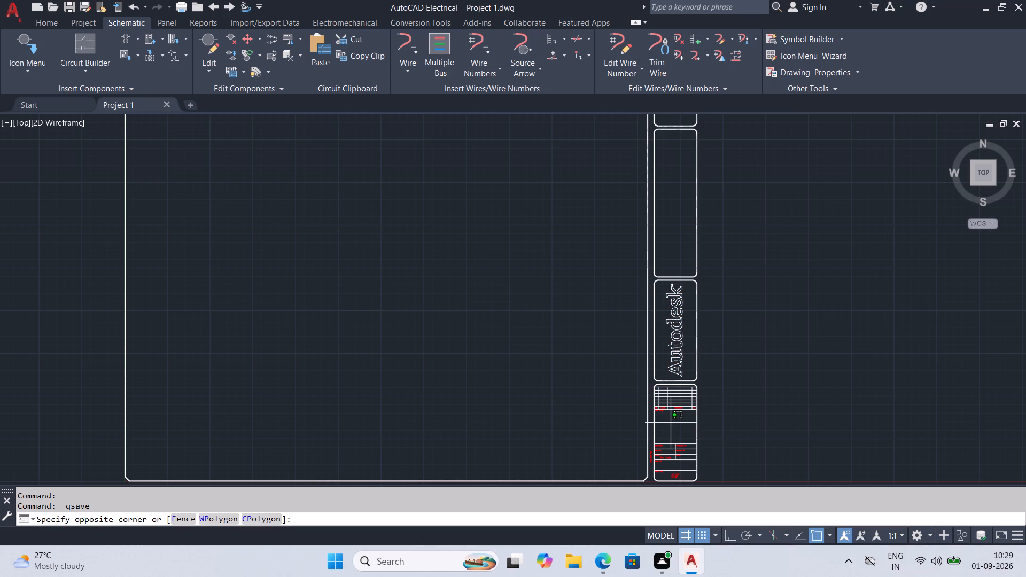
pyautogui.click(678, 437)
pyautogui.doubleClick(680, 448)
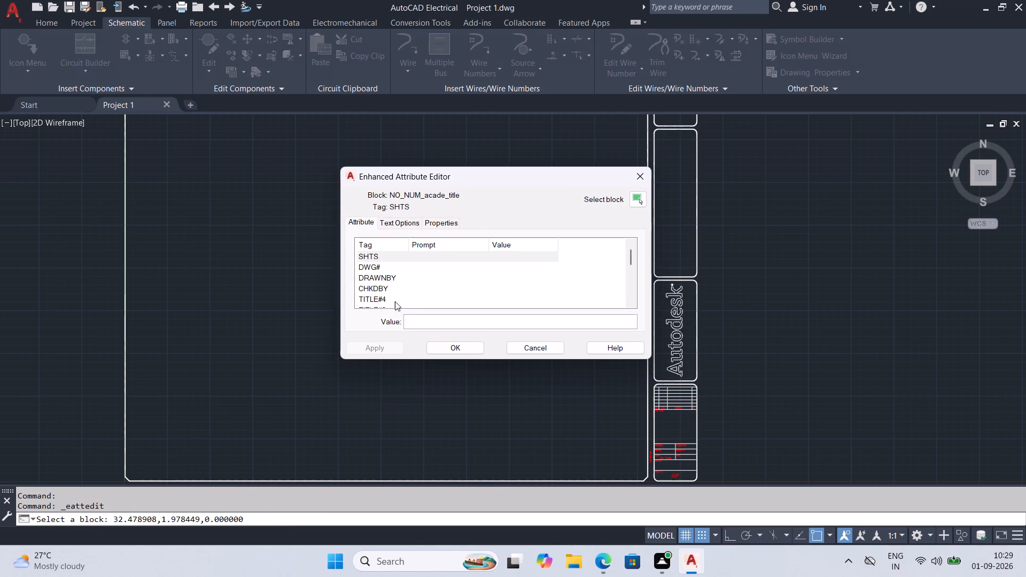
pyautogui.scroll(-1, 377, 293)
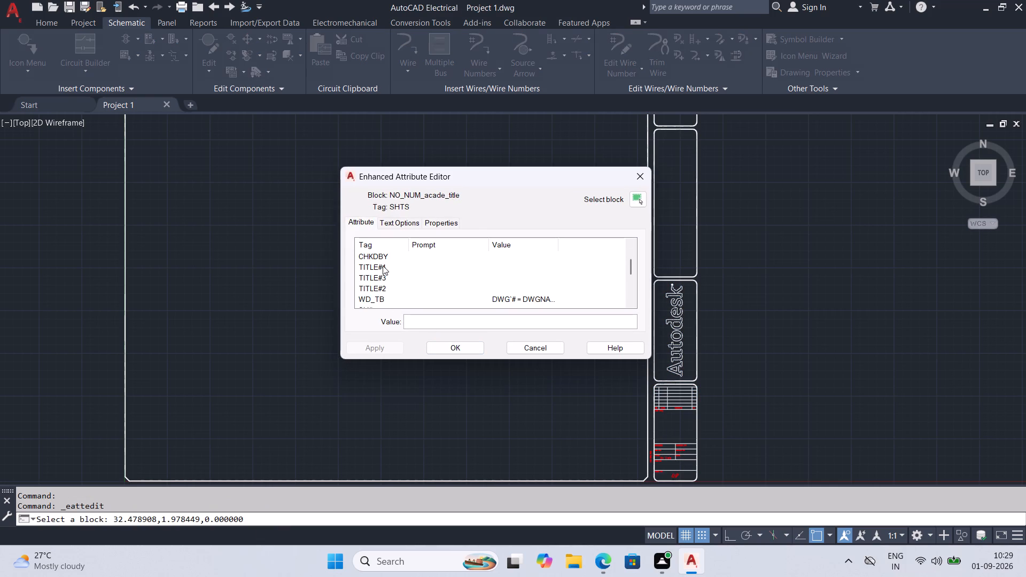
pyautogui.scroll(-2, 379, 293)
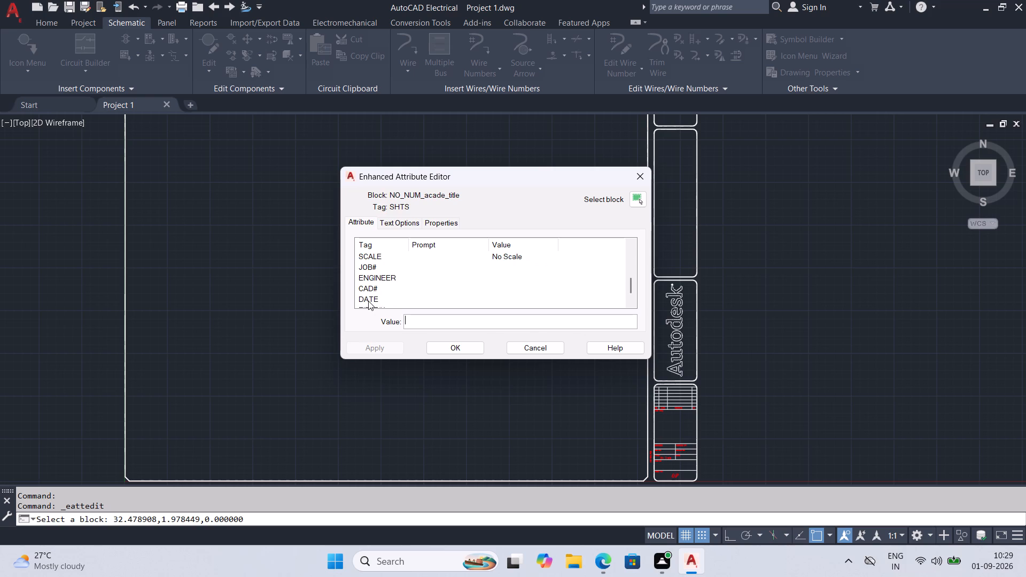
pyautogui.scroll(-1, 381, 288)
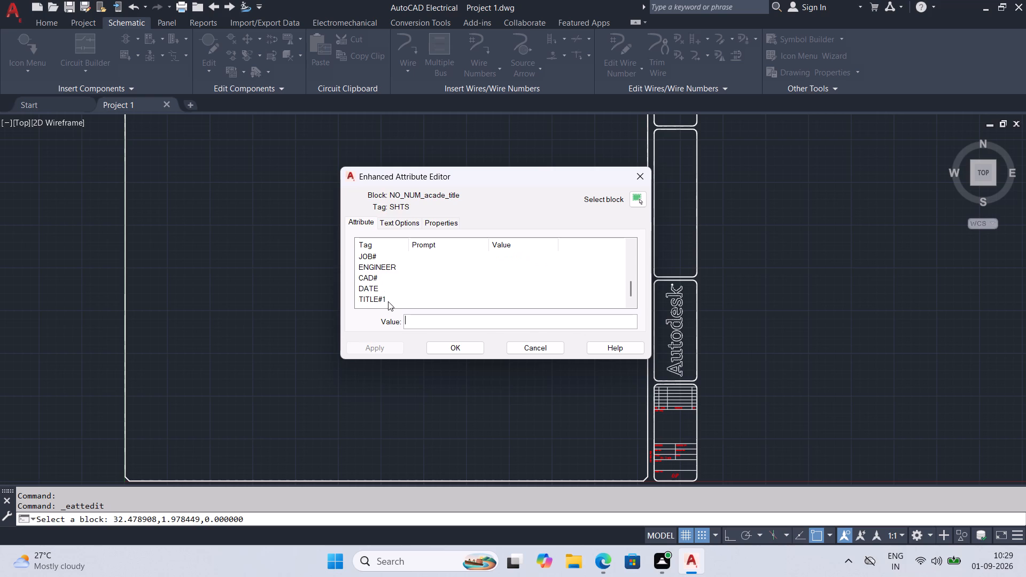
pyautogui.click(382, 299)
pyautogui.click(427, 320)
pyautogui.write('Project')
pyautogui.press('space')
pyautogui.write('1')
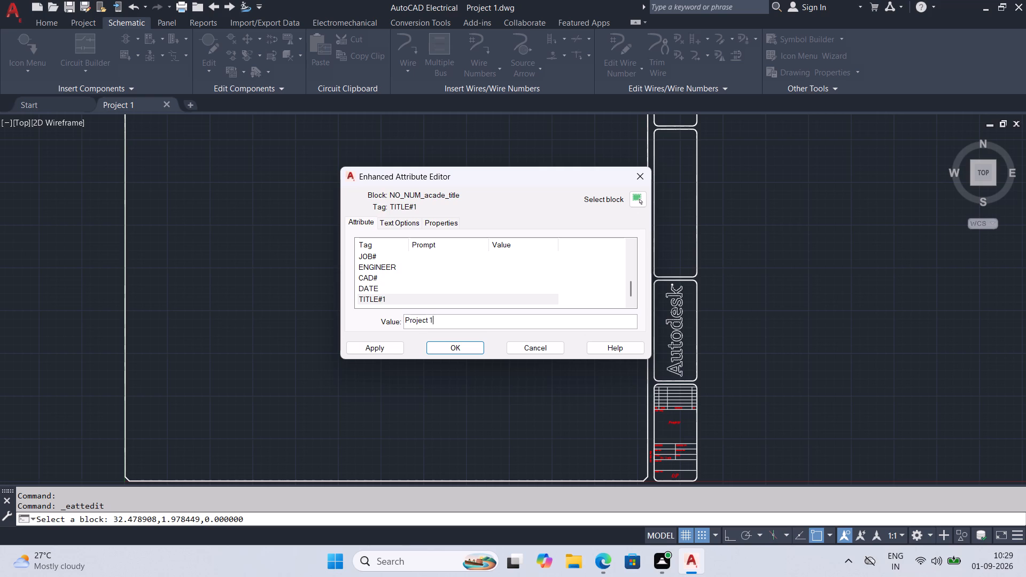
pyautogui.press('BackSpace')
pyautogui.write('-1')
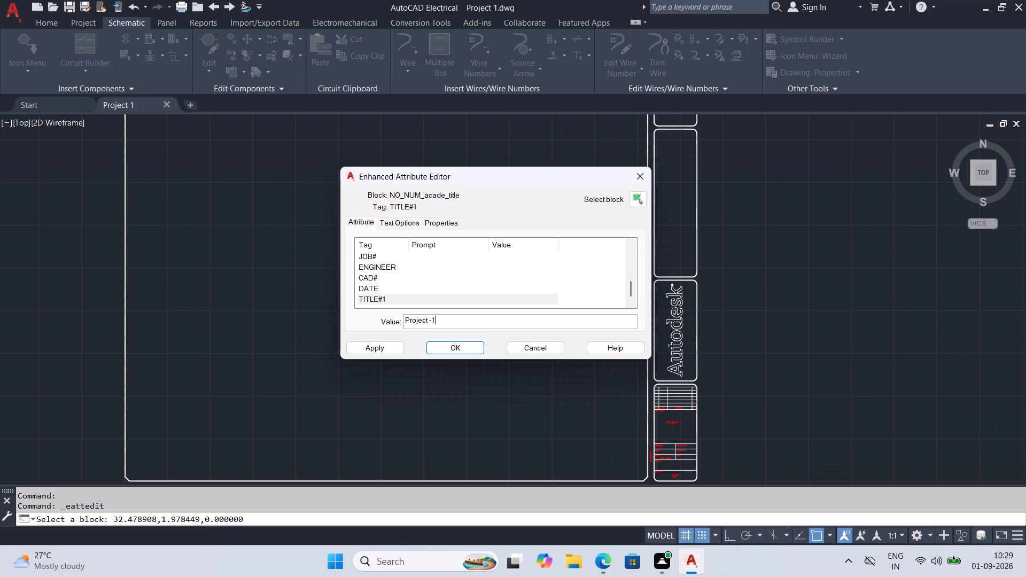
# Set the title block's DATE attribute to 01-09-2026.
pyautogui.click(378, 291)
pyautogui.click(414, 322)
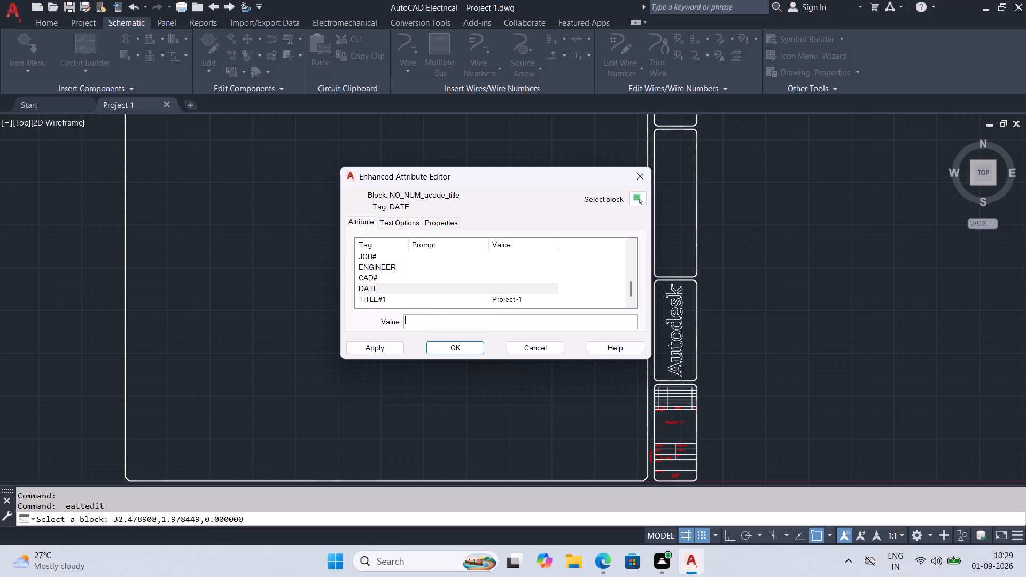
pyautogui.write('01-09-2026')
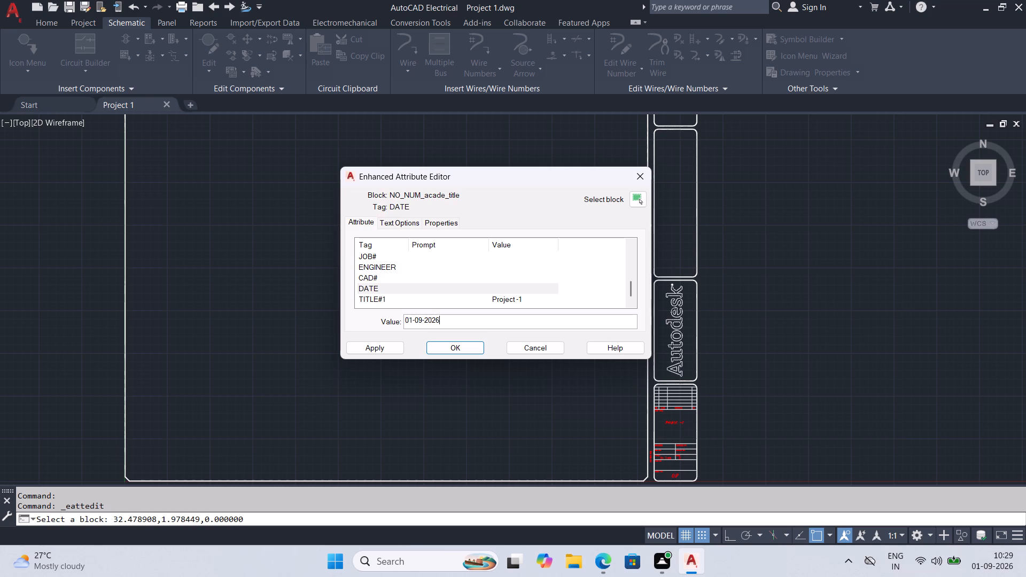
# Enter the drafter's ID number in the title block's DRAWNBY attribute and apply the attribute edits.
pyautogui.scroll(-1, 384, 285)
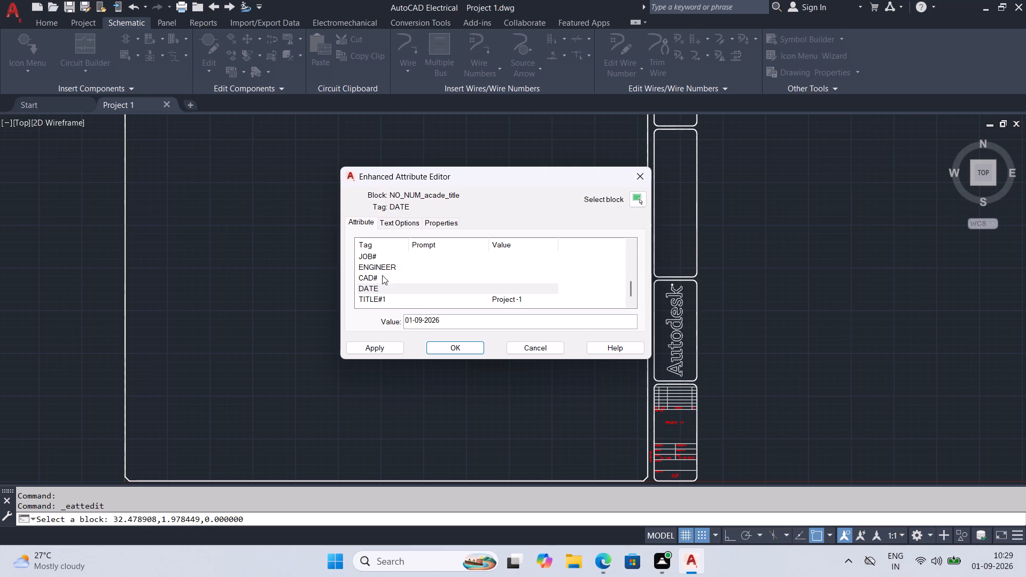
pyautogui.scroll(1, 382, 275)
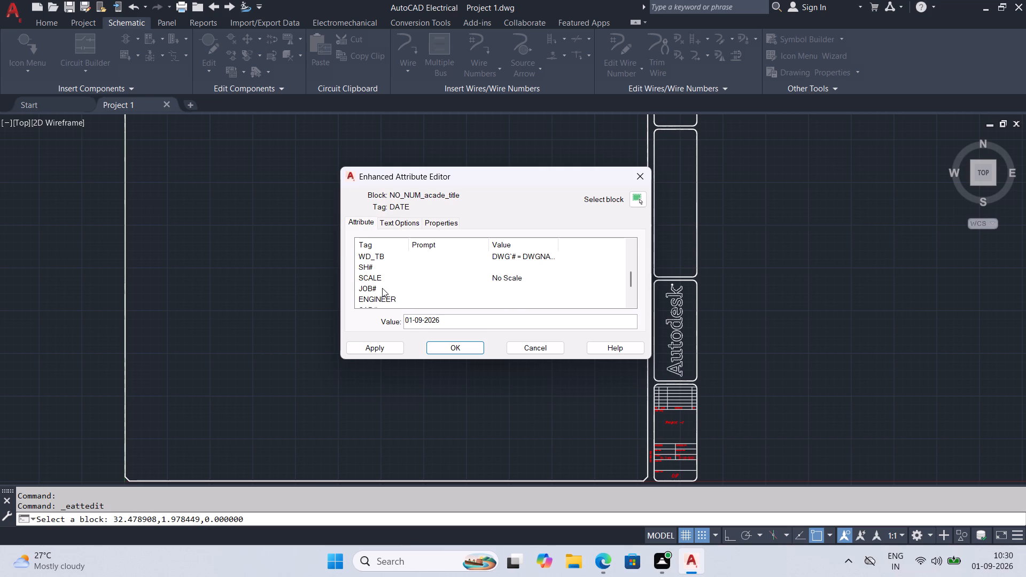
pyautogui.scroll(2, 382, 288)
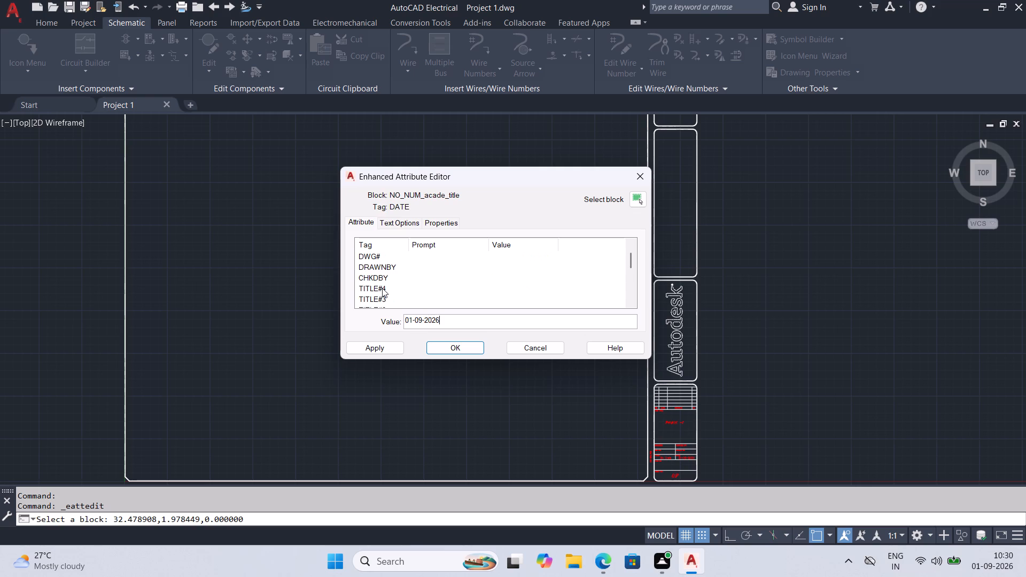
pyautogui.click(388, 268)
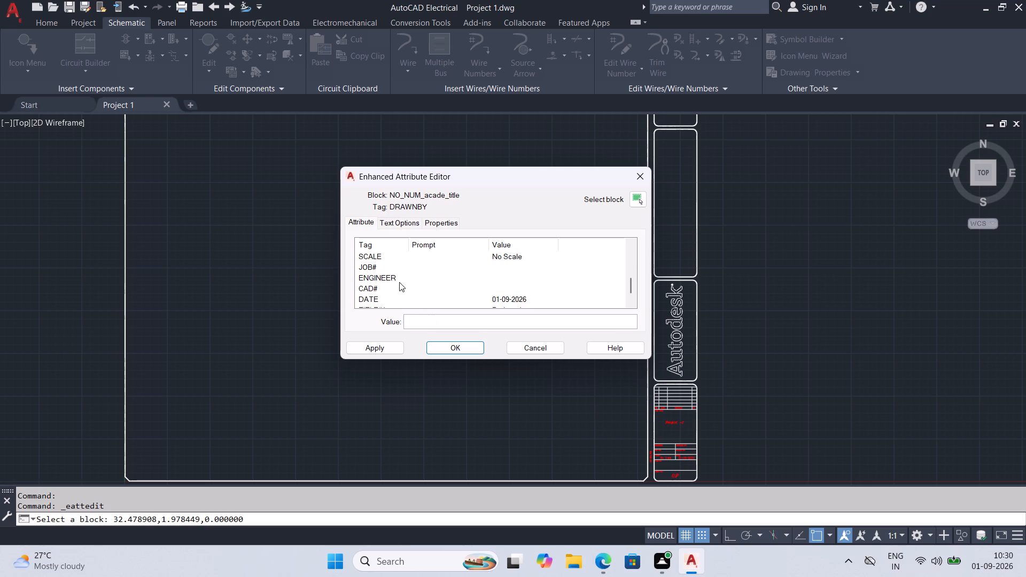
pyautogui.scroll(-1, 416, 293)
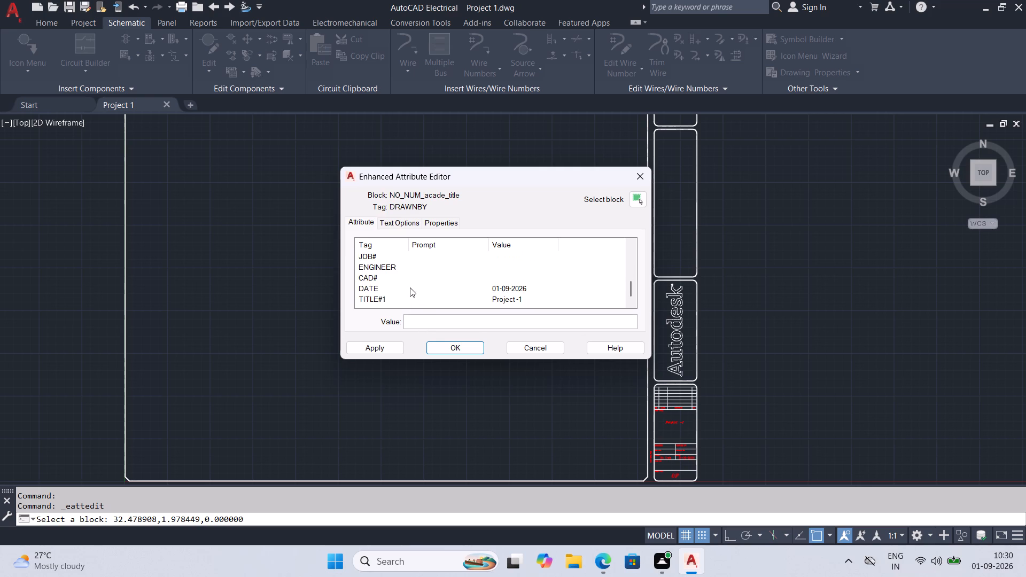
pyautogui.scroll(1, 409, 287)
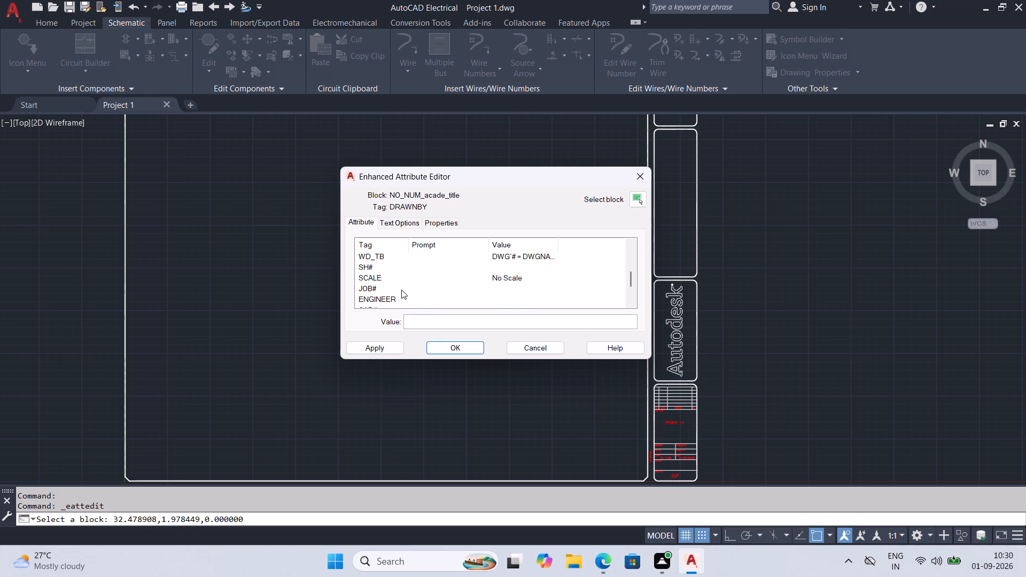
pyautogui.scroll(2, 401, 290)
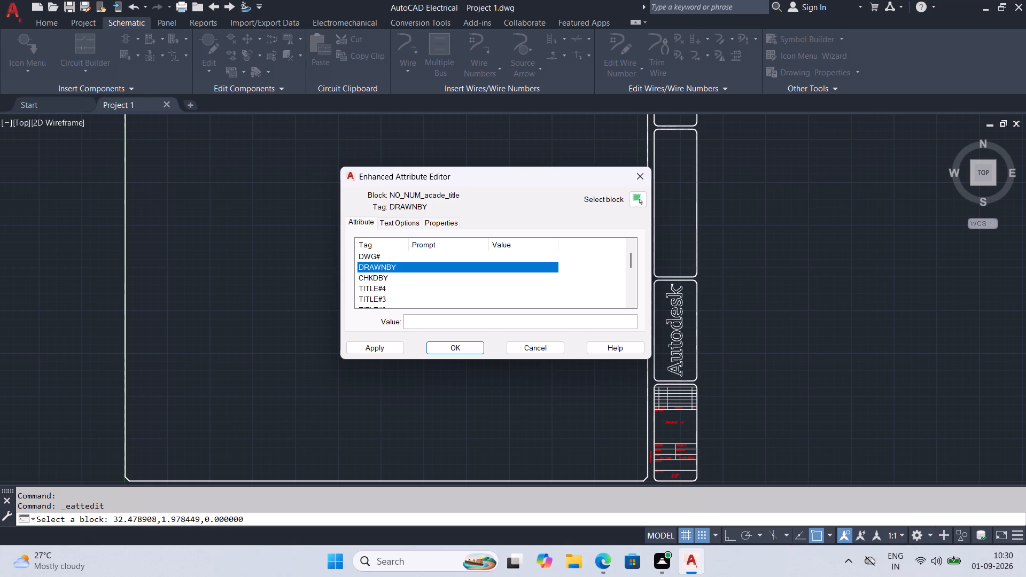
pyautogui.click(413, 318)
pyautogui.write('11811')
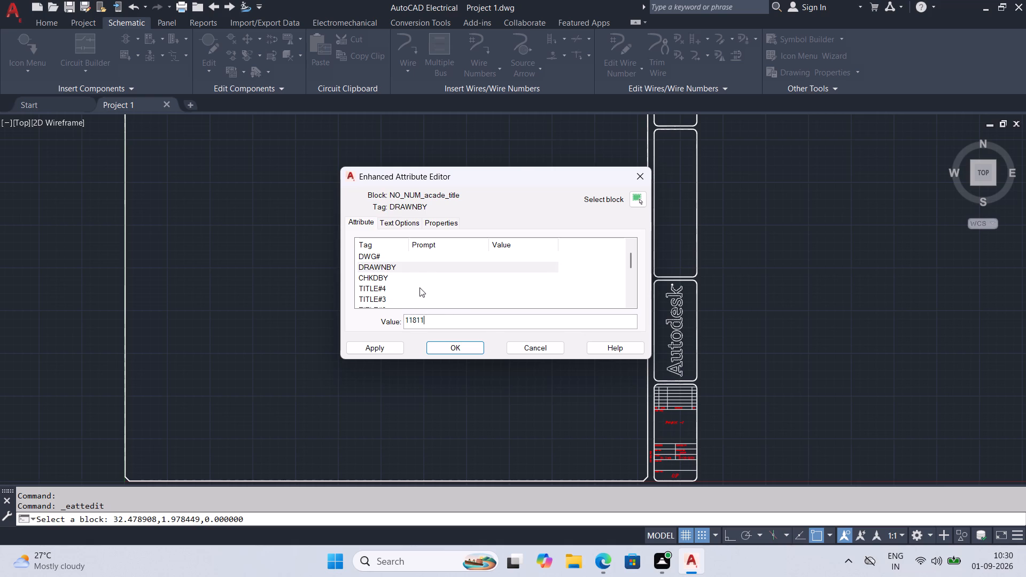
pyautogui.scroll(3, 419, 287)
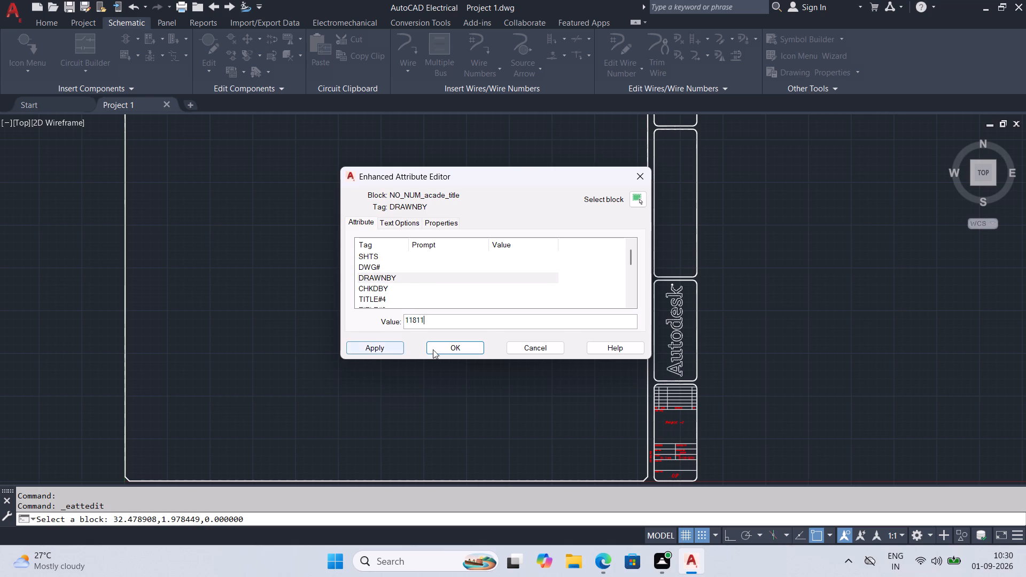
pyautogui.click(369, 347)
pyautogui.click(437, 345)
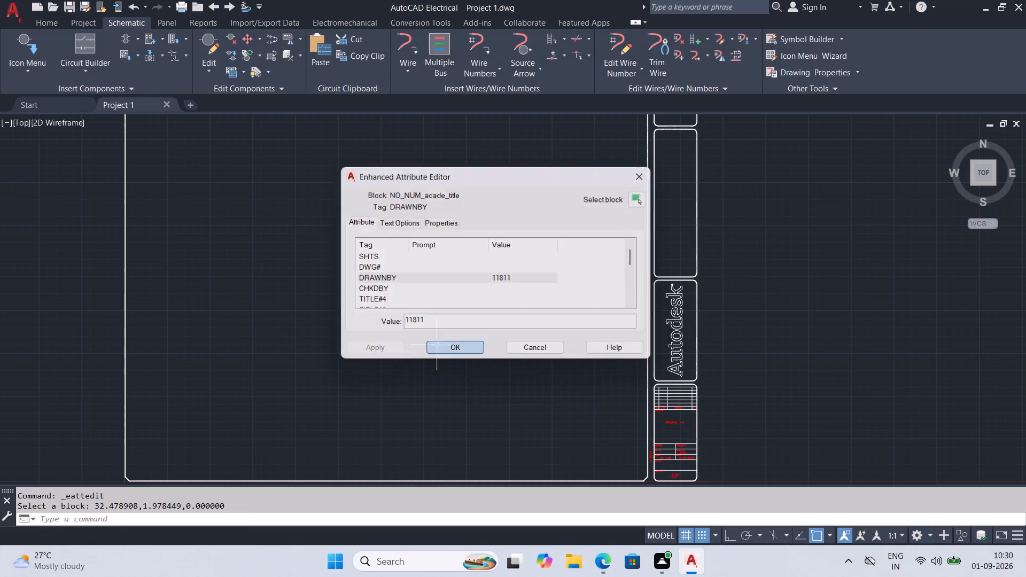
pyautogui.scroll(4, 722, 451)
pyautogui.moveTo(467, 348); pyautogui.dragTo(464, 348, button='middle')
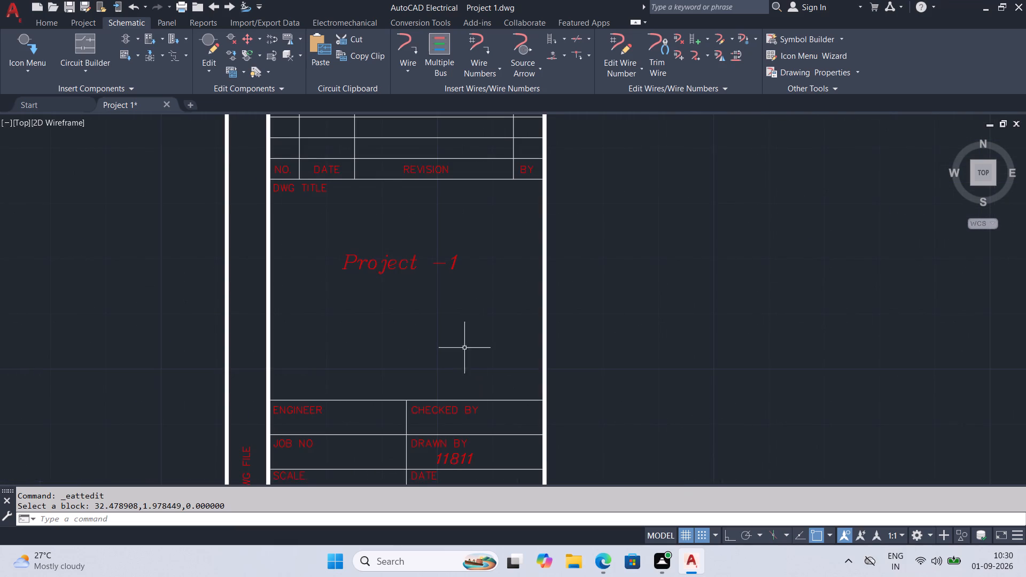
# Check the edited title block entries for title, drafter and date, and examine the whole drawing sheet and its border.
pyautogui.moveTo(464, 348); pyautogui.dragTo(662, 337, button='middle')
pyautogui.scroll(-1, 648, 349)
pyautogui.moveTo(595, 369); pyautogui.dragTo(611, 325, button='middle')
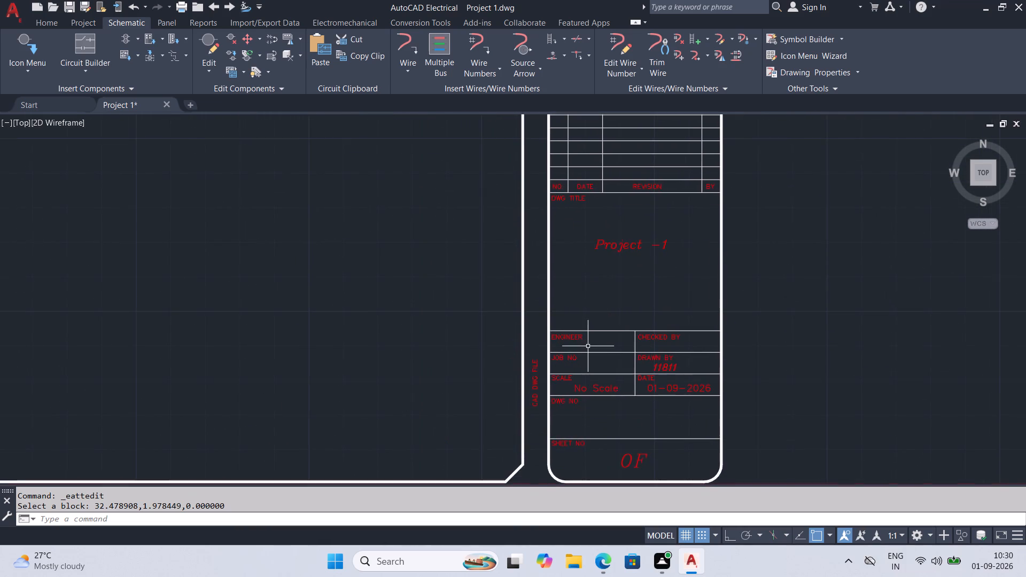
pyautogui.scroll(2, 588, 346)
pyautogui.moveTo(592, 293); pyautogui.dragTo(609, 437, button='middle')
pyautogui.scroll(-2, 642, 341)
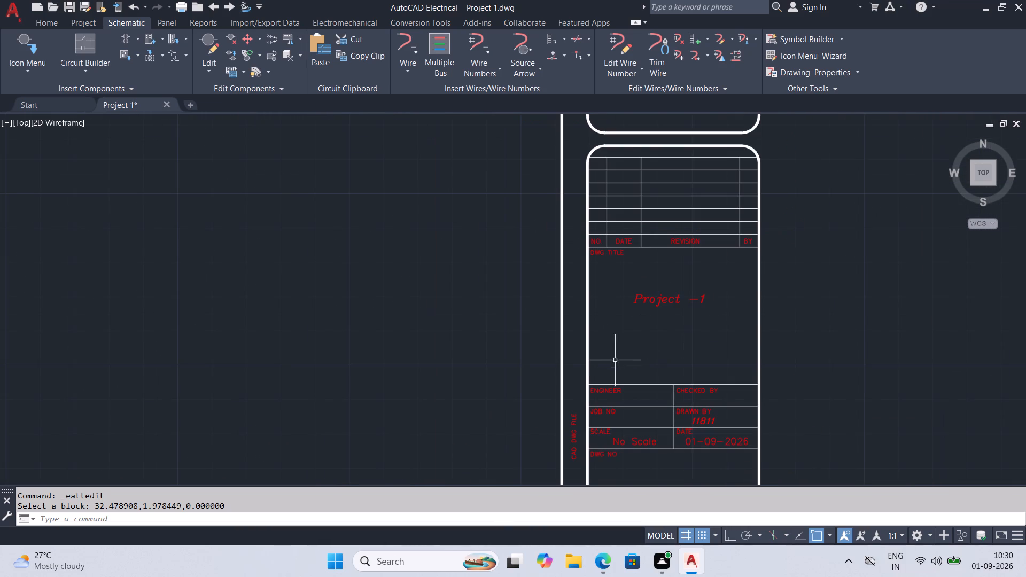
pyautogui.scroll(-1, 619, 346)
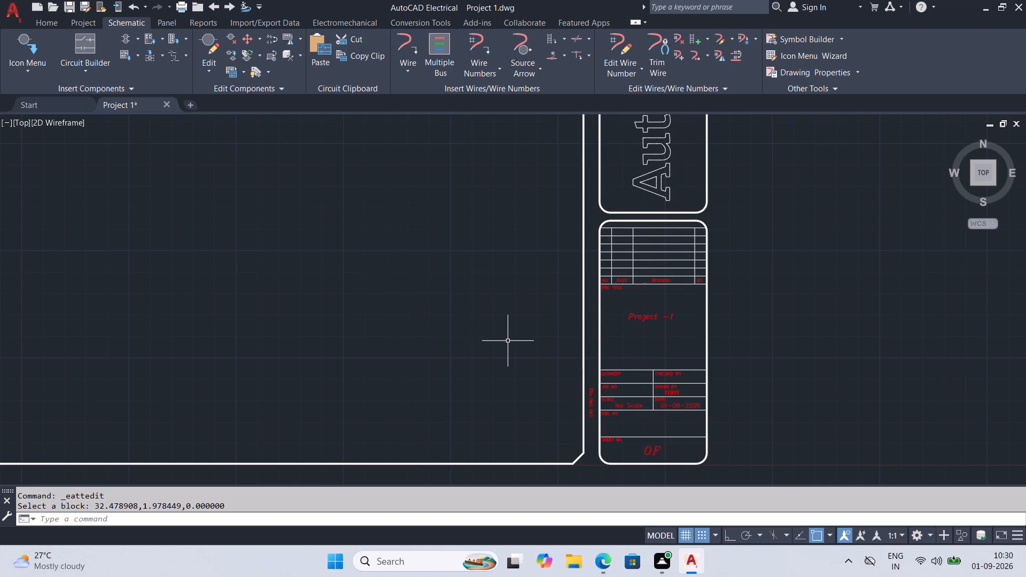
pyautogui.moveTo(455, 329); pyautogui.dragTo(666, 407, button='middle')
pyautogui.scroll(-2, 613, 353)
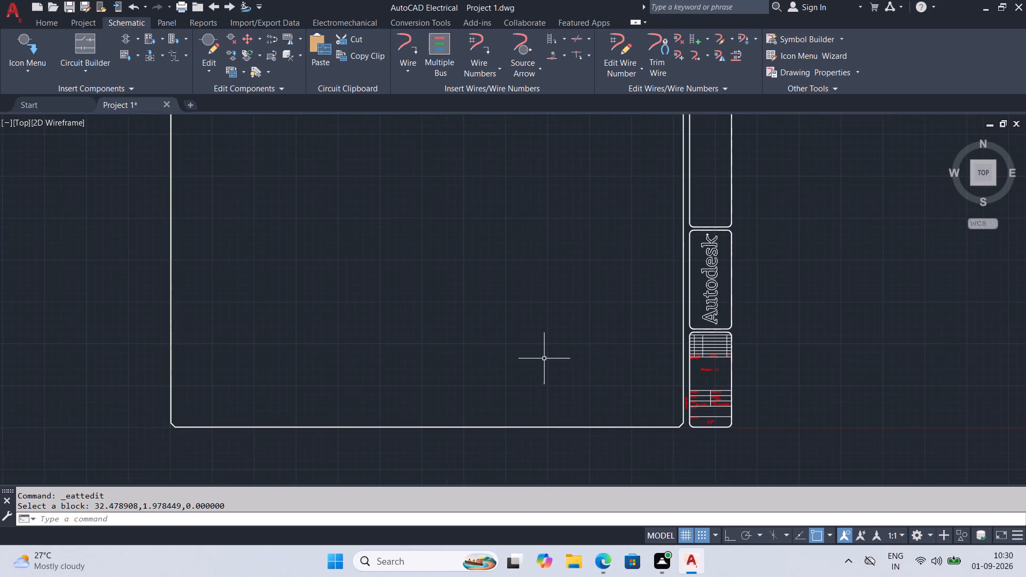
pyautogui.scroll(-2, 491, 348)
pyautogui.moveTo(493, 330); pyautogui.dragTo(666, 381, button='middle')
pyautogui.scroll(2, 631, 350)
pyautogui.moveTo(690, 378); pyautogui.dragTo(668, 354, button='middle')
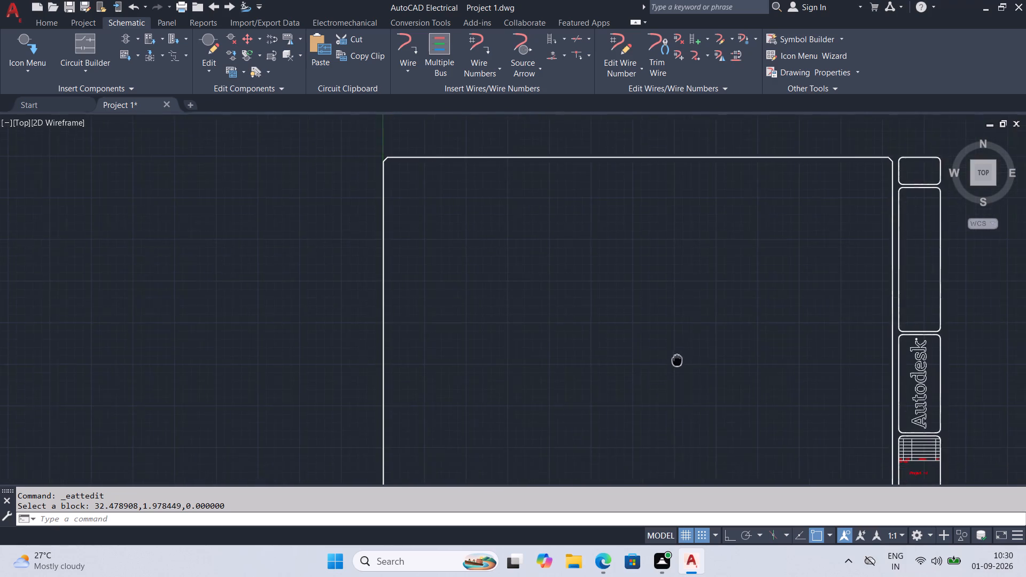
pyautogui.moveTo(668, 354); pyautogui.dragTo(582, 319, button='middle')
pyautogui.scroll(-1, 656, 321)
pyautogui.moveTo(656, 321); pyautogui.dragTo(554, 320, button='middle')
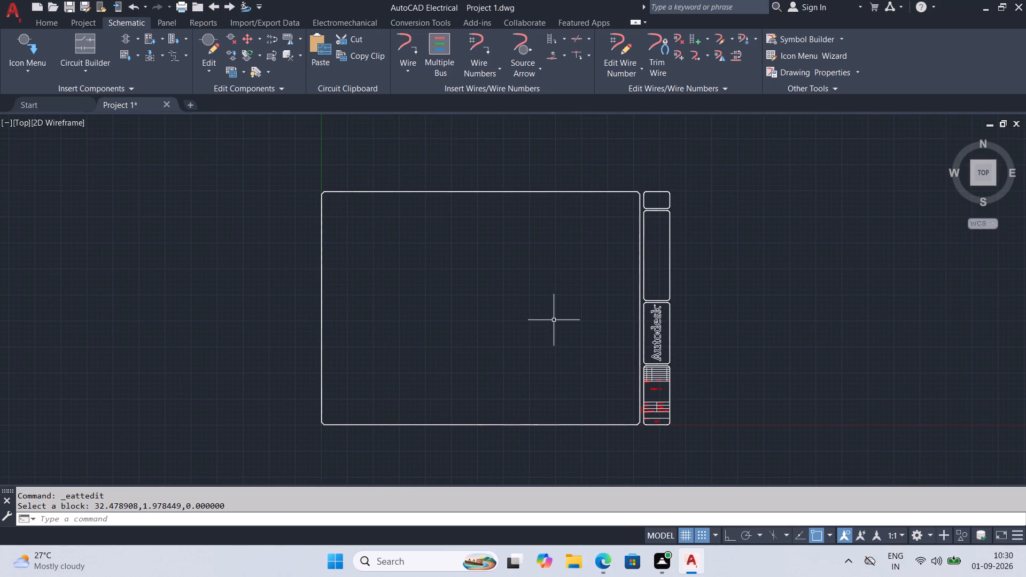
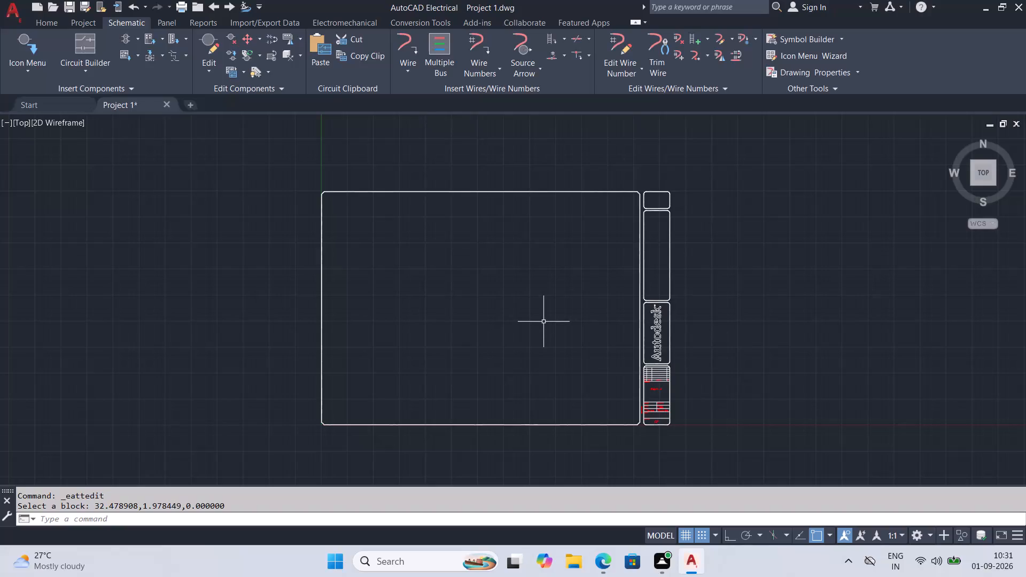
# Start a ladder insertion, accepting the WD_M block with matching project settings, and set the 1st reference to 201 and 18 rungs.
pyautogui.click(552, 39)
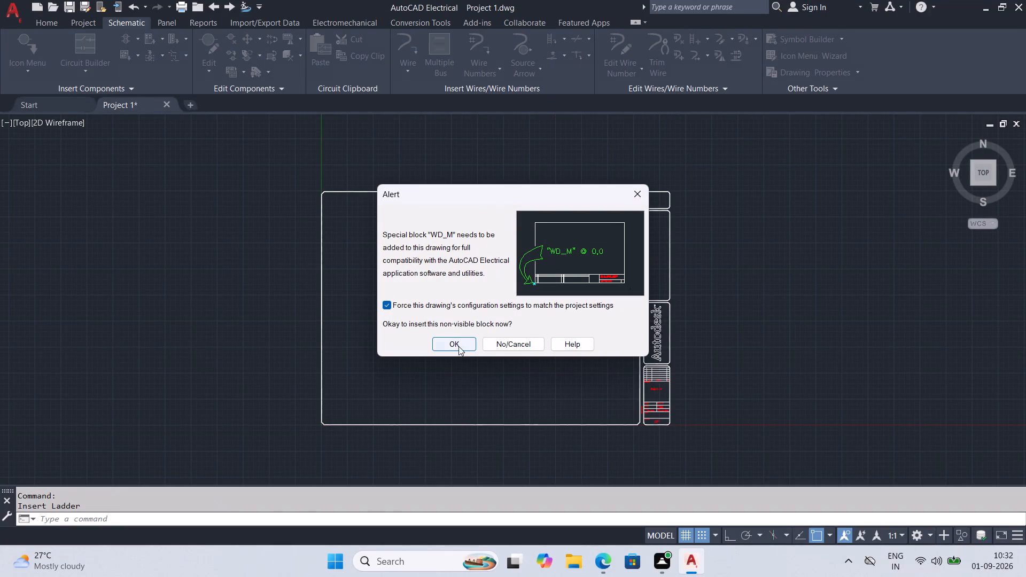
pyautogui.click(458, 346)
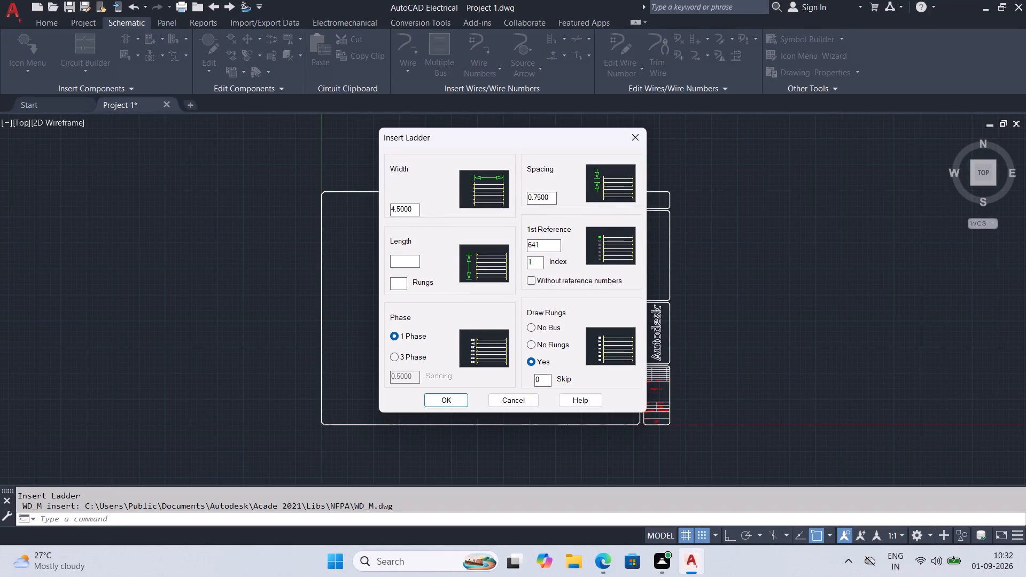
pyautogui.moveTo(549, 245); pyautogui.dragTo(495, 240)
pyautogui.write('201')
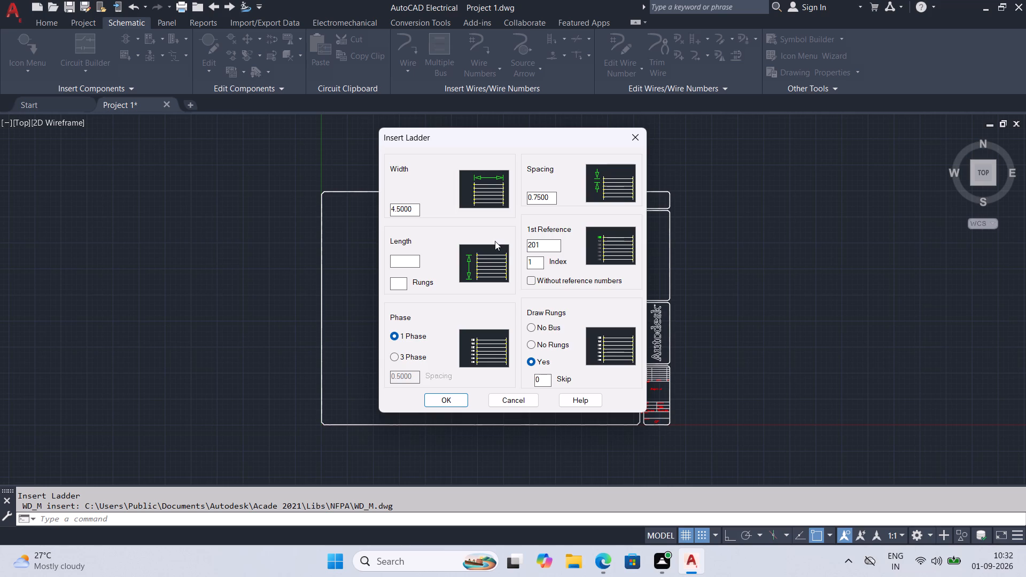
pyautogui.click(403, 283)
pyautogui.write('18')
# Set the ladder's rung drawing to No Bus and place the ladder near the upper-left corner inside the sheet border.
pyautogui.click(554, 329)
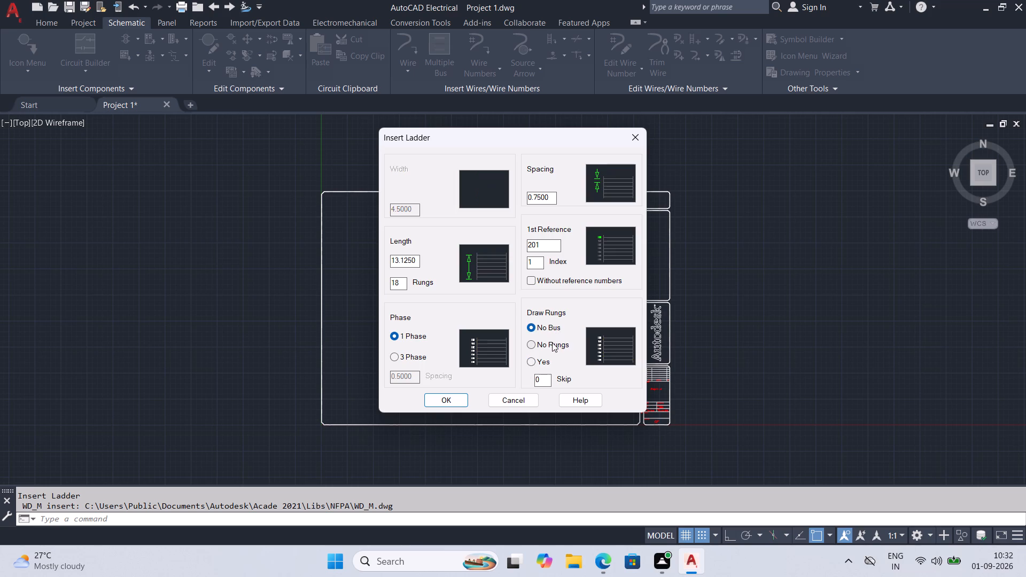
pyautogui.click(552, 342)
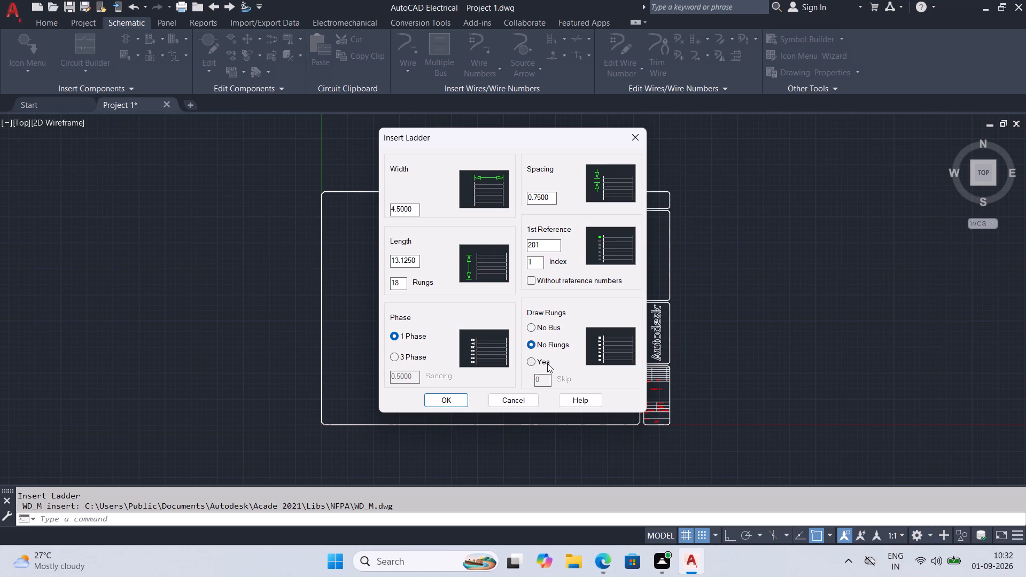
pyautogui.click(552, 329)
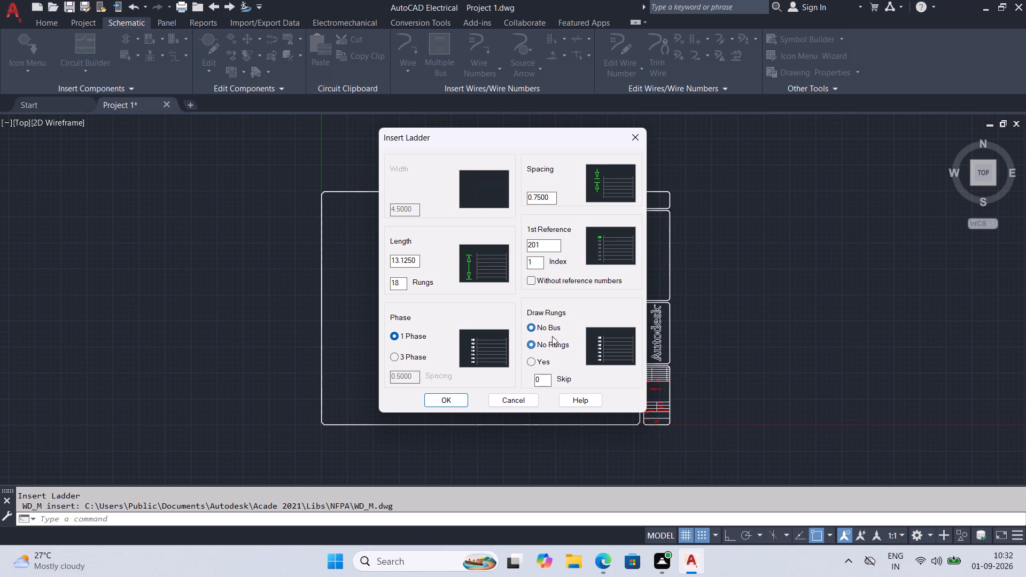
pyautogui.click(552, 343)
pyautogui.click(550, 361)
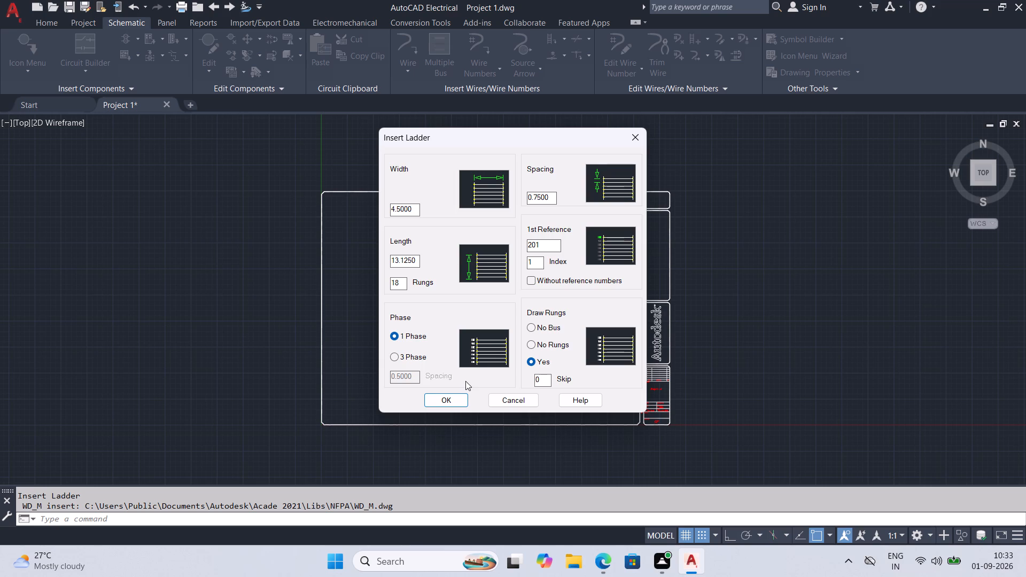
pyautogui.click(546, 346)
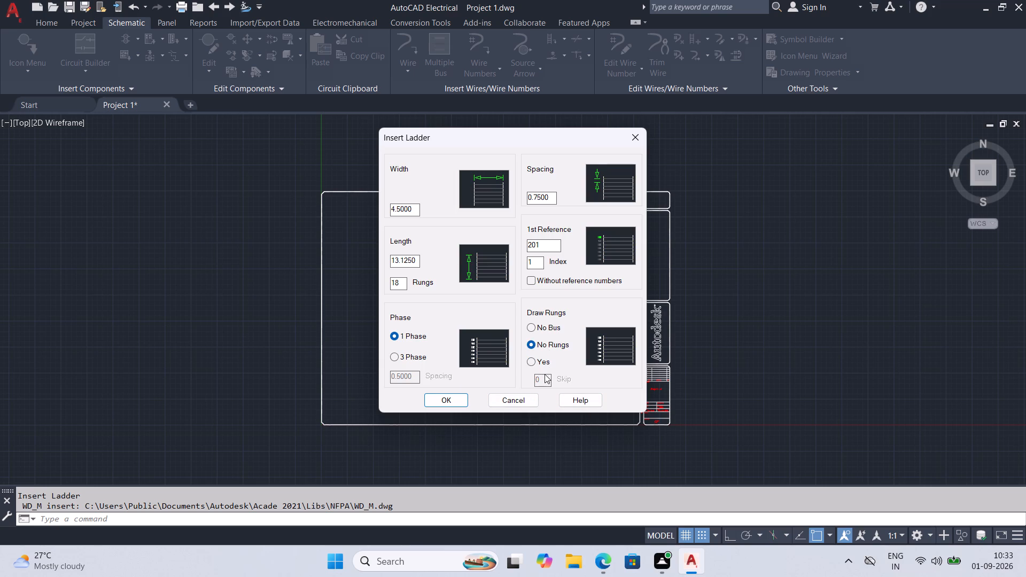
pyautogui.click(557, 329)
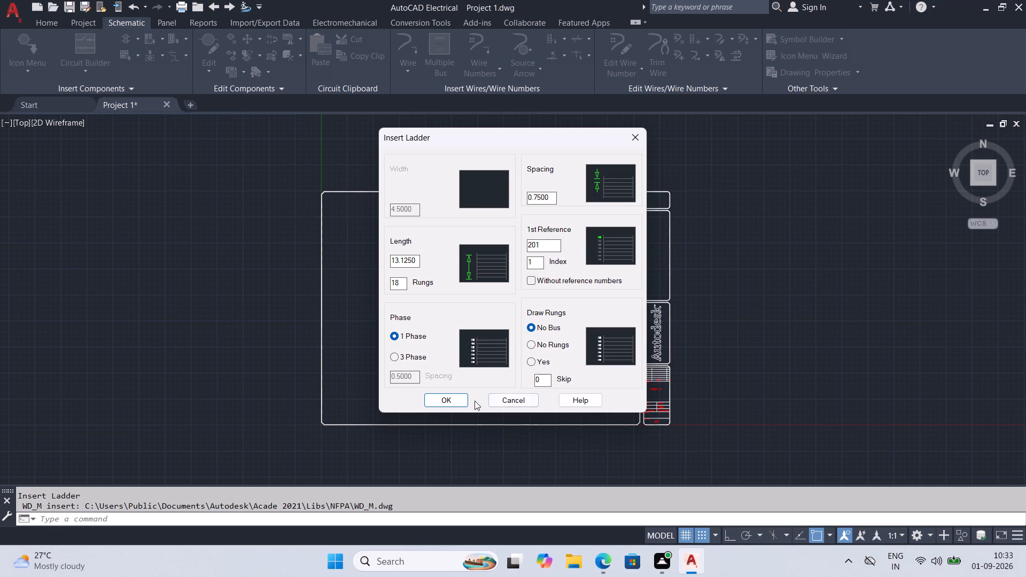
pyautogui.click(453, 406)
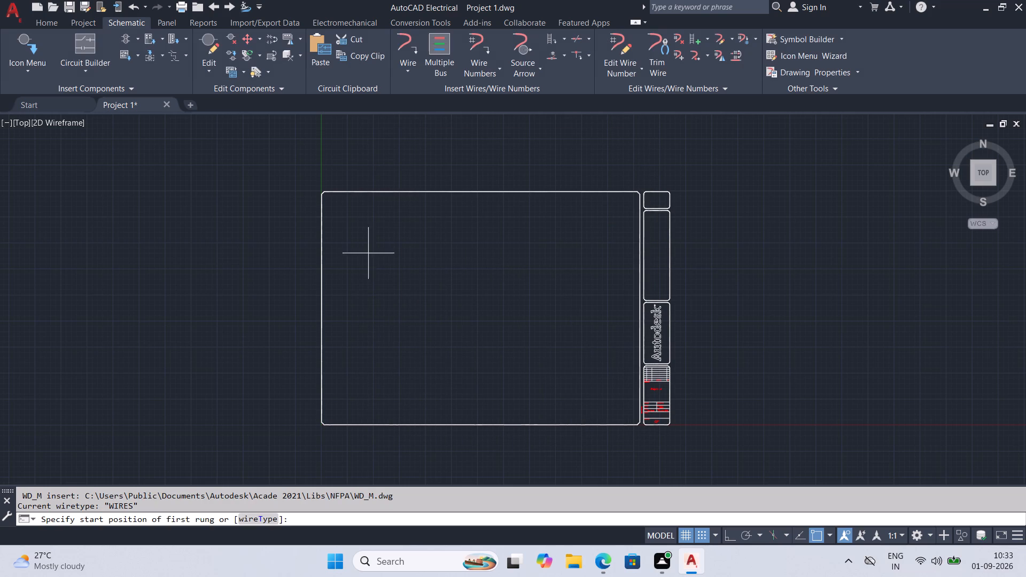
pyautogui.click(355, 226)
# Examine the placed ladder's line reference numbers and their position relative to the sheet border and title block.
pyautogui.scroll(2, 369, 249)
pyautogui.moveTo(368, 244); pyautogui.dragTo(473, 193, button='middle')
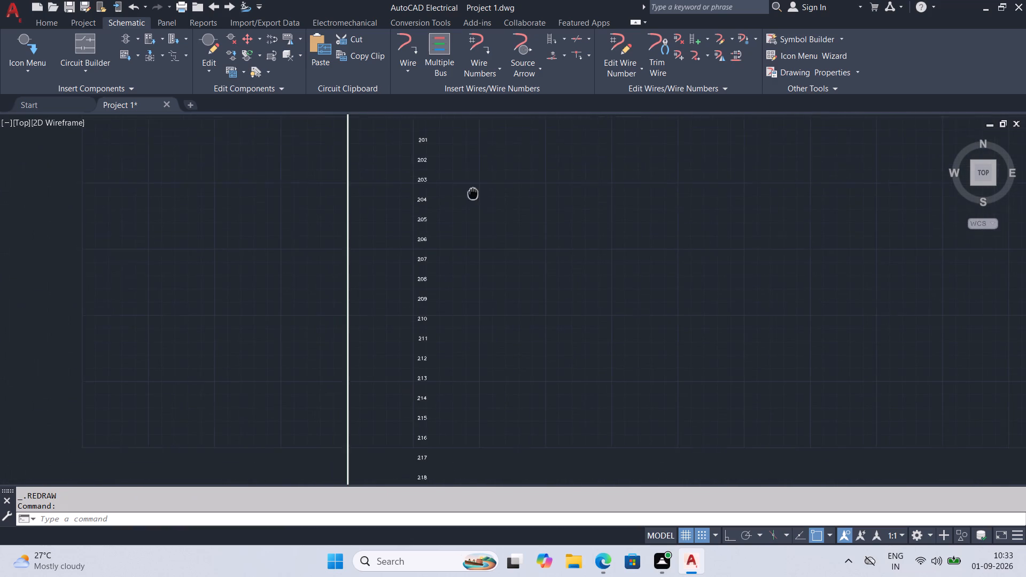
pyautogui.moveTo(473, 193); pyautogui.dragTo(473, 193, button='middle')
pyautogui.scroll(-1, 484, 235)
pyautogui.moveTo(499, 255); pyautogui.dragTo(505, 232, button='middle')
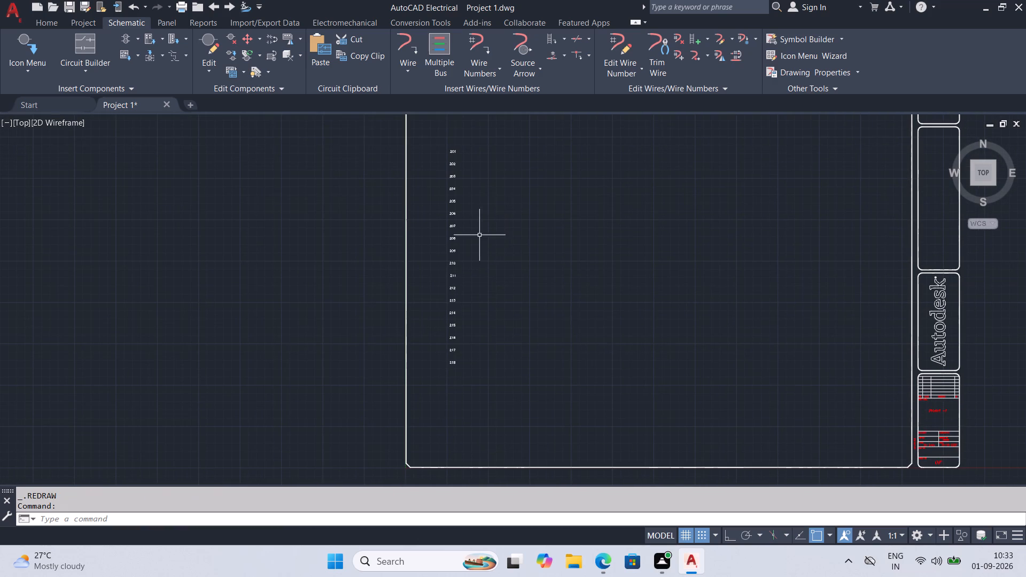
pyautogui.scroll(2, 479, 236)
pyautogui.moveTo(486, 208); pyautogui.dragTo(504, 294, button='middle')
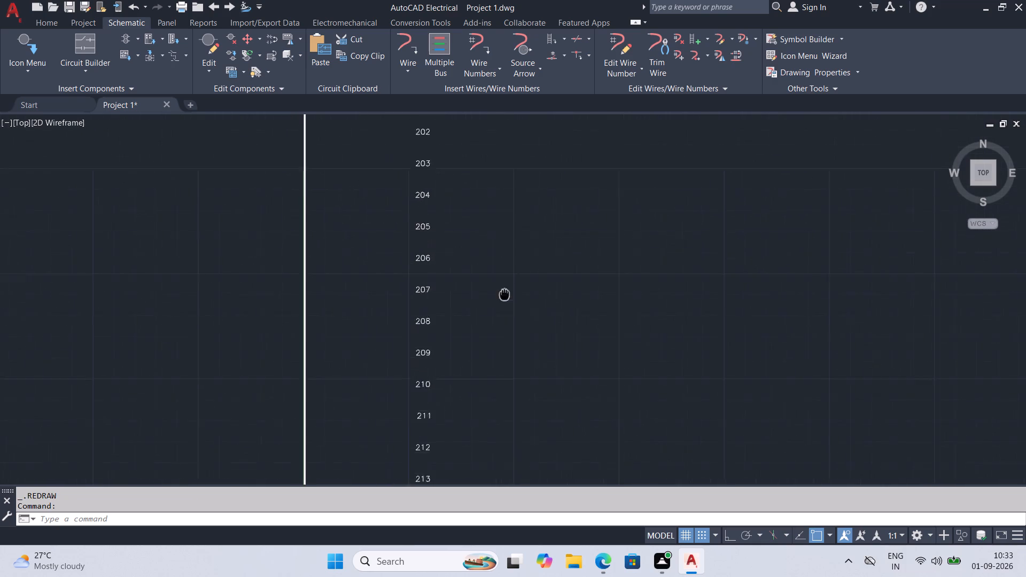
pyautogui.moveTo(504, 294); pyautogui.dragTo(504, 368, button='middle')
pyautogui.moveTo(542, 284); pyautogui.dragTo(542, 398, button='middle')
pyautogui.moveTo(531, 342); pyautogui.dragTo(497, 295, button='middle')
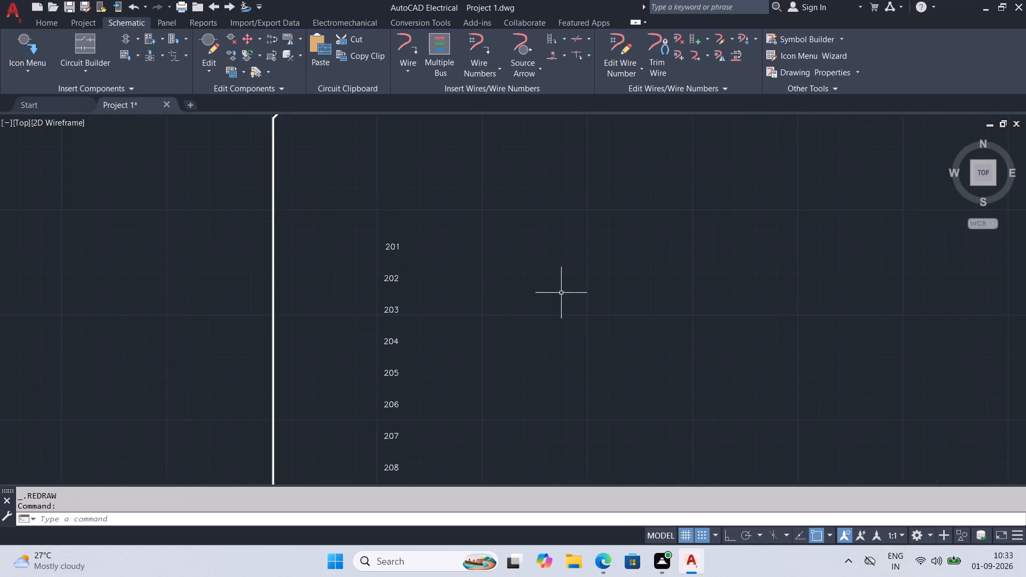
pyautogui.scroll(-1, 568, 294)
pyautogui.moveTo(663, 313); pyautogui.dragTo(593, 284, button='middle')
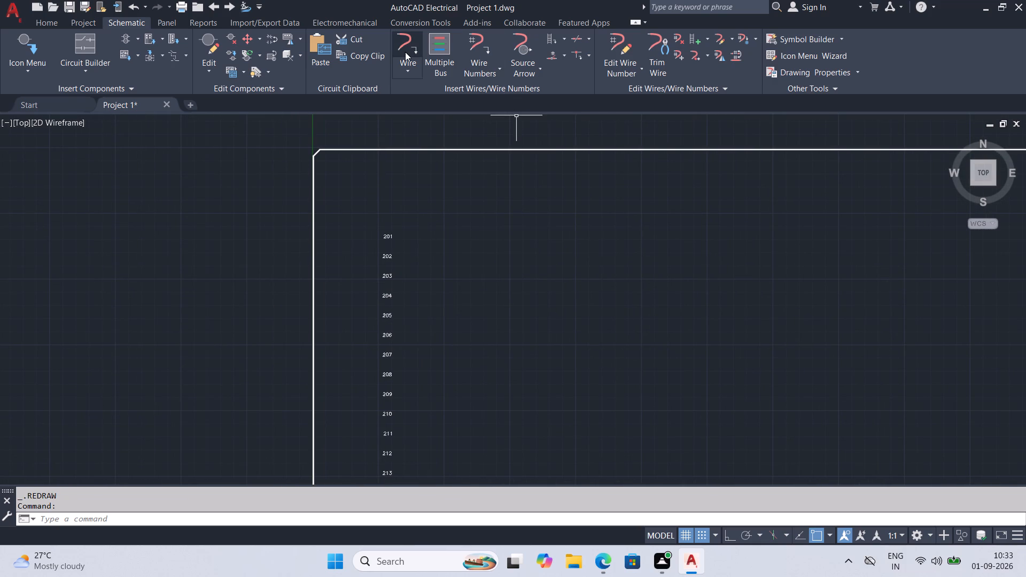
# Draw a horizontal wire from line reference 201 across the sheet, ending shortly before the right border.
pyautogui.click(405, 52)
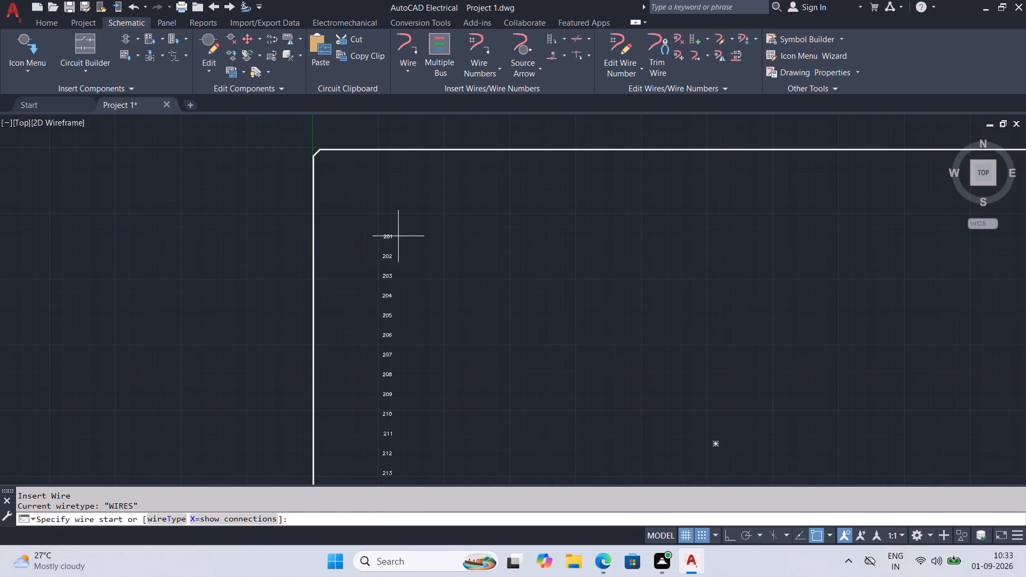
pyautogui.click(399, 237)
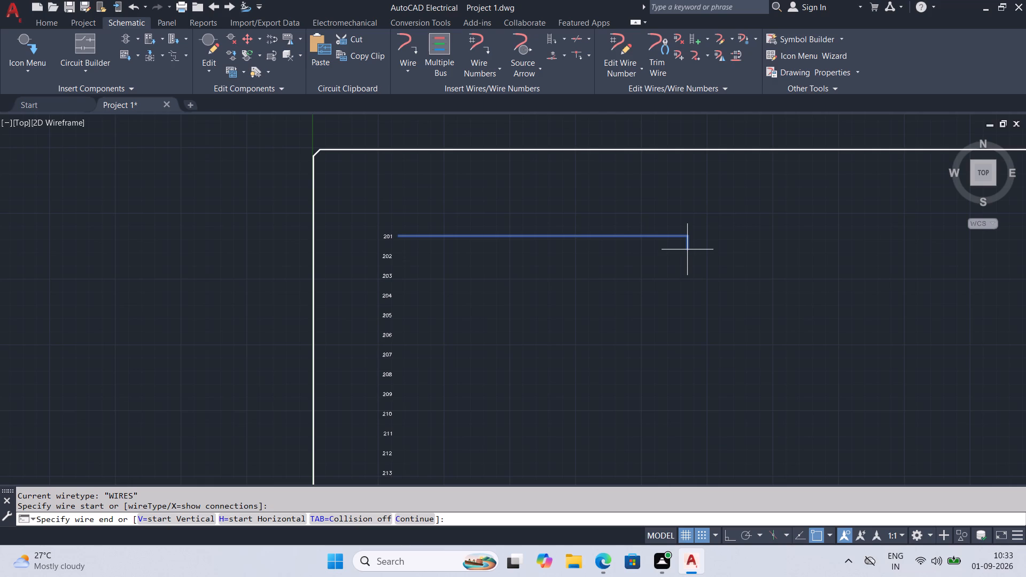
pyautogui.scroll(-1, 809, 261)
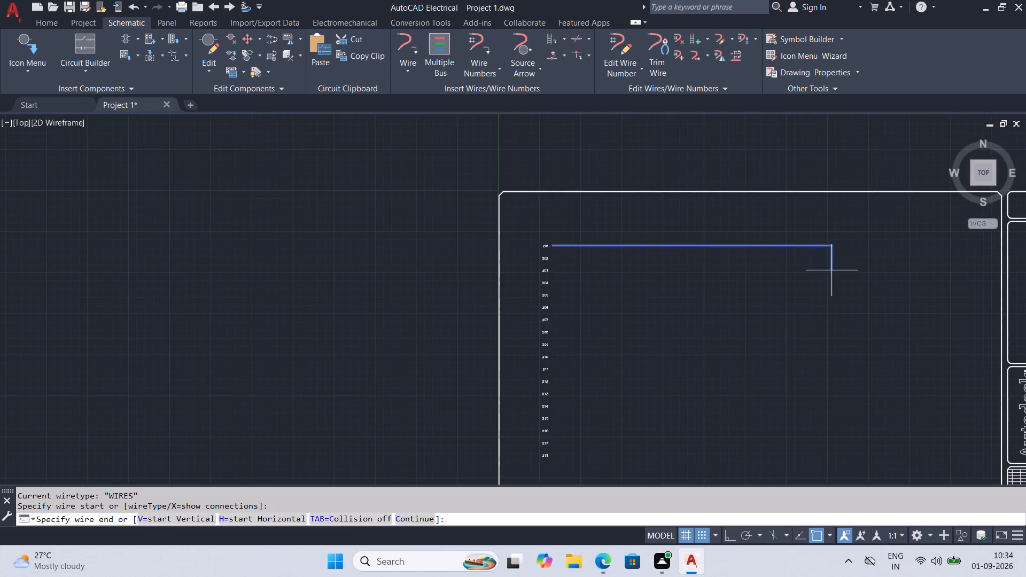
pyautogui.moveTo(833, 270); pyautogui.dragTo(712, 281, button='middle')
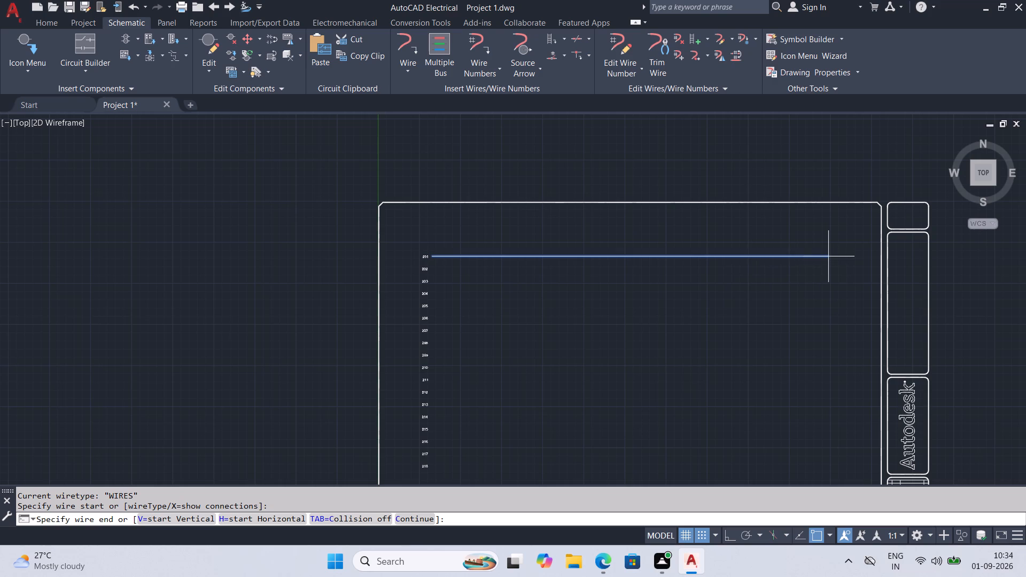
pyautogui.click(828, 257)
pyautogui.press('Return')
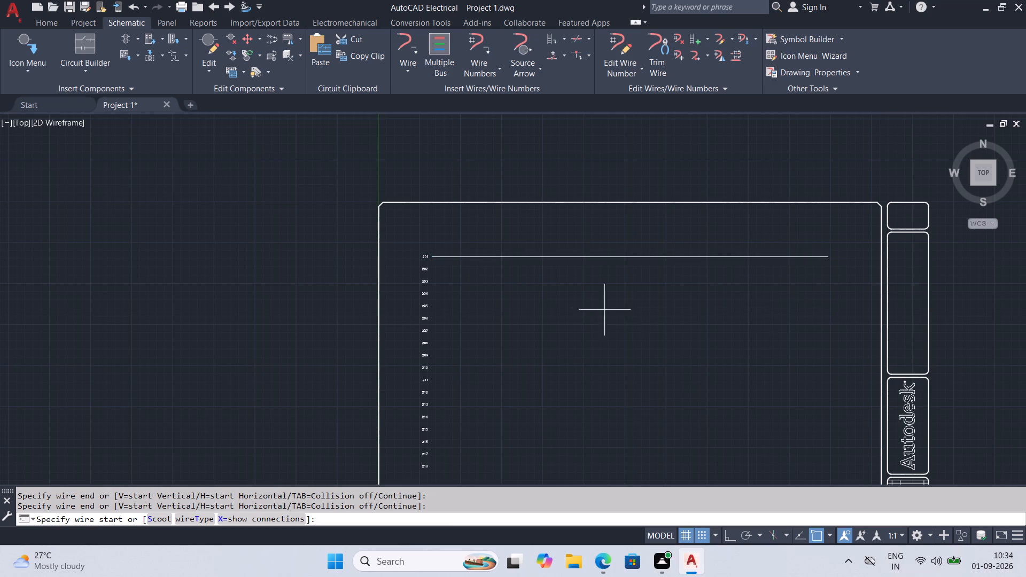
# Draw a wire from line reference 202 across the sheet and up to the right end of the 201 wire.
pyautogui.moveTo(569, 302); pyautogui.dragTo(600, 290, button='middle')
pyautogui.scroll(2, 501, 284)
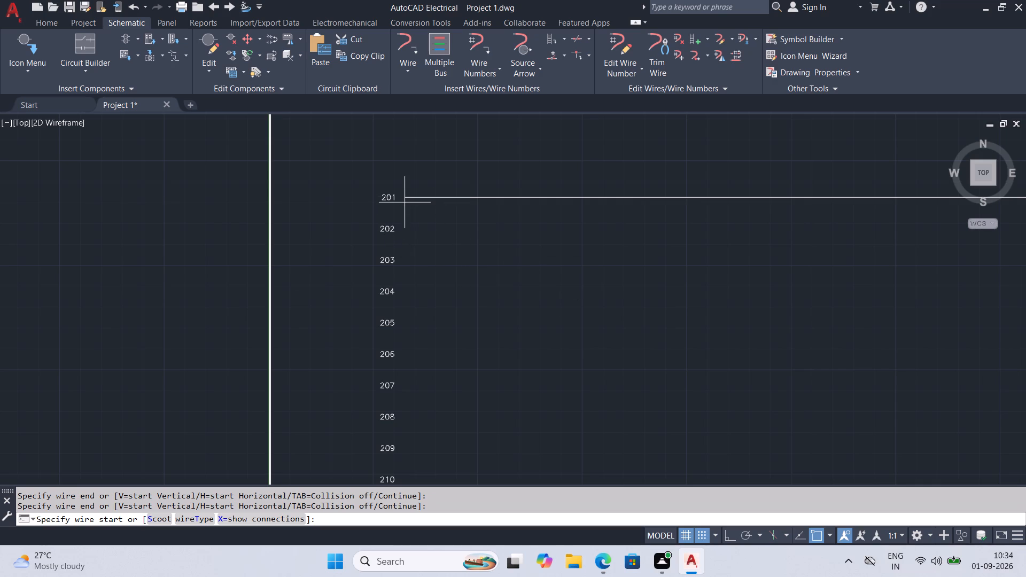
pyautogui.click(403, 228)
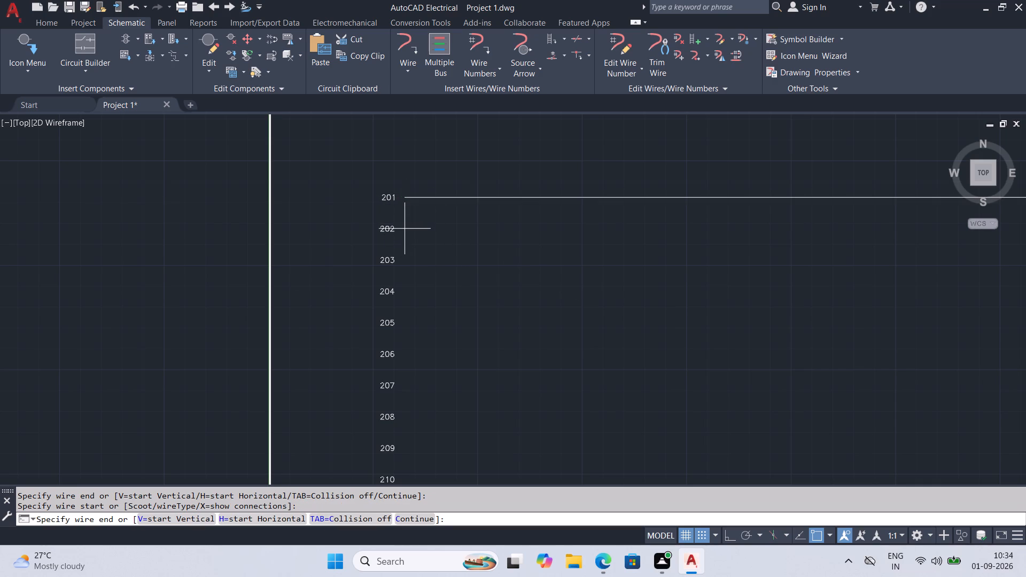
pyautogui.moveTo(854, 268); pyautogui.dragTo(675, 278, button='middle')
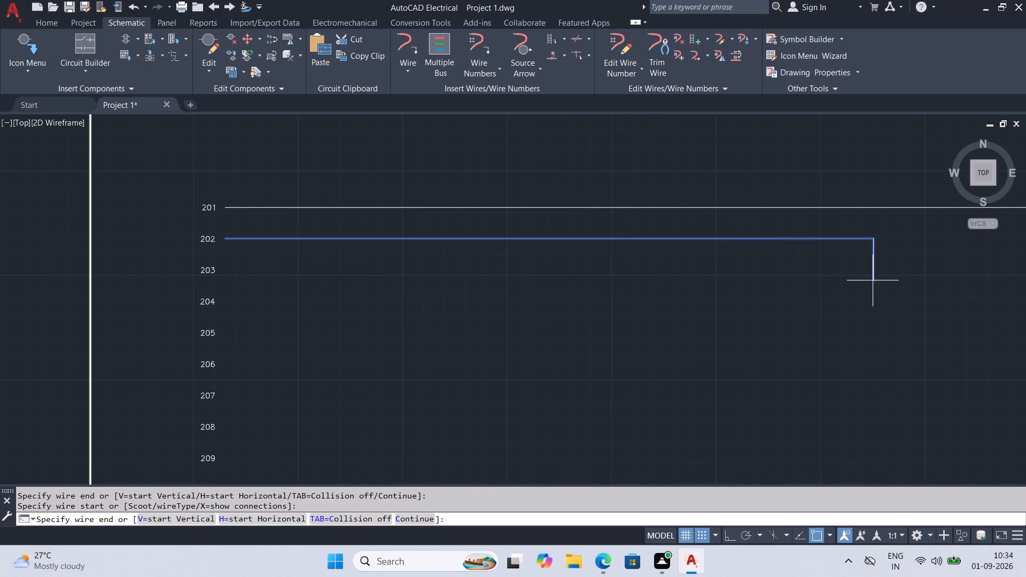
pyautogui.scroll(-1, 884, 278)
pyautogui.moveTo(909, 275); pyautogui.dragTo(513, 298, button='middle')
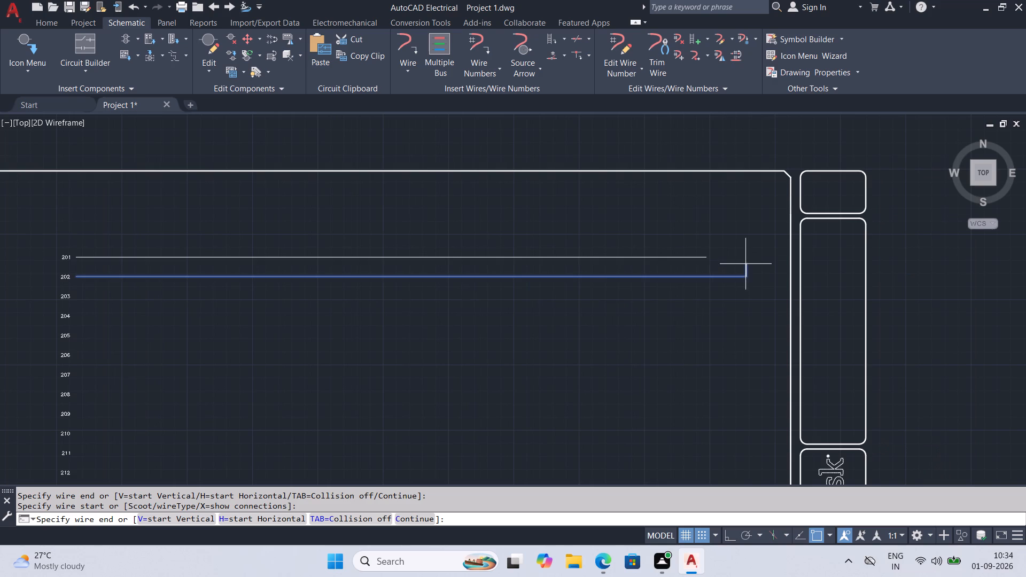
pyautogui.click(707, 257)
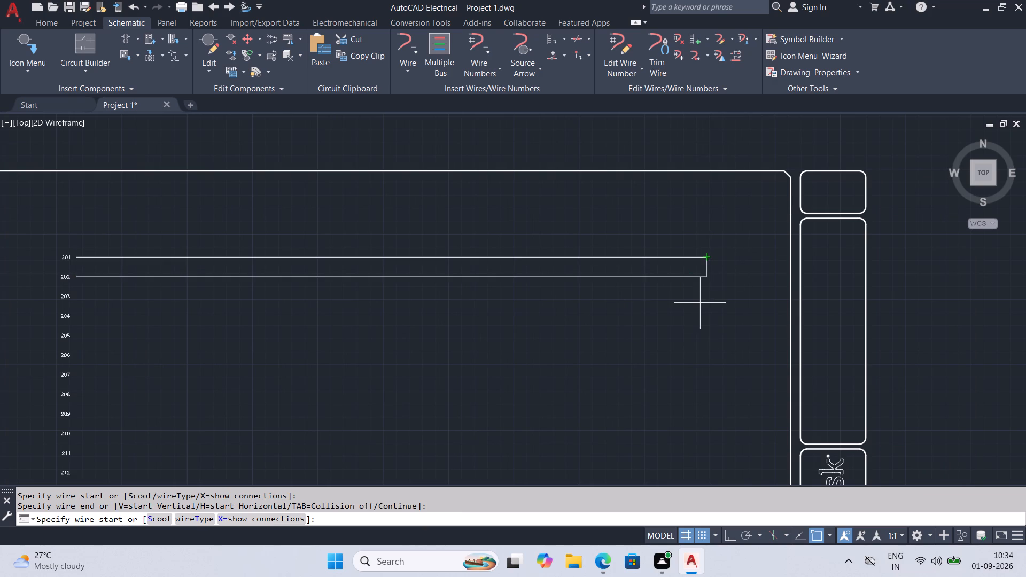
# Save the drawing.
pyautogui.hotkey('ctrl', 's')
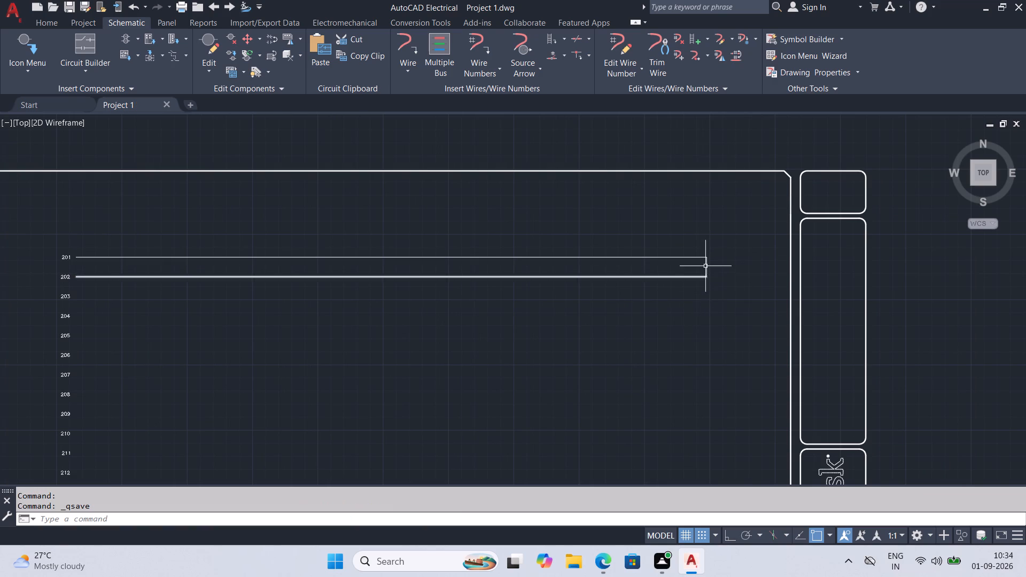
# Delete the short vertical wire segment joining the right ends of the 201 and 202 wires.
pyautogui.click(705, 266)
pyautogui.press('Delete')
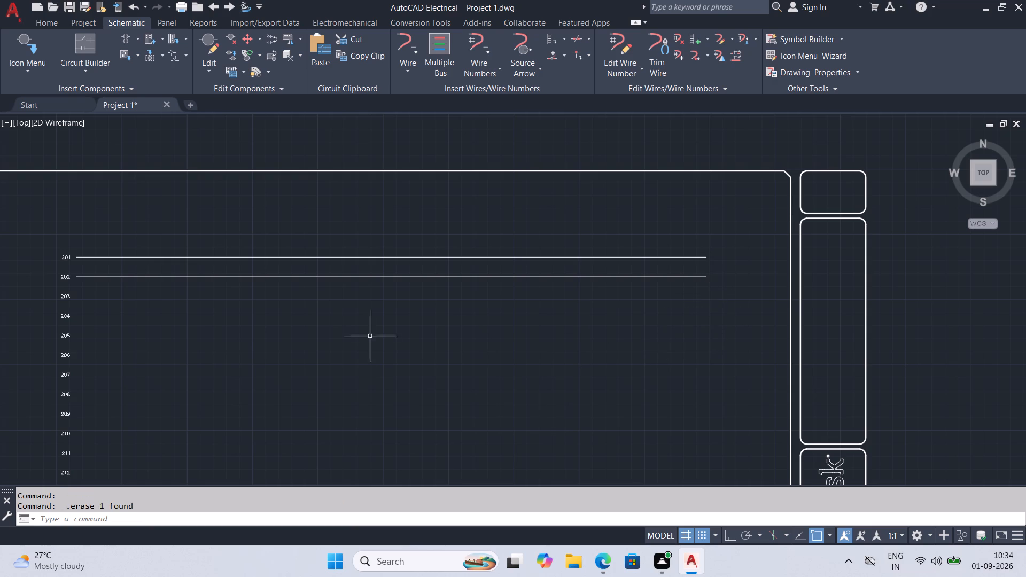
# Copy the 202 wire 0.75 units straight down onto line reference 203.
pyautogui.click(254, 277)
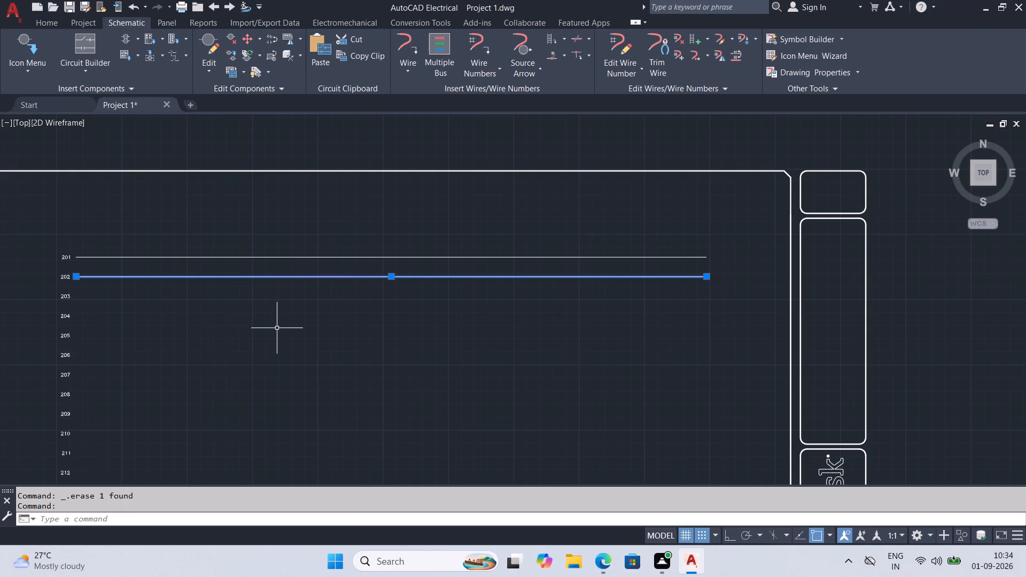
pyautogui.write('co')
pyautogui.press('Return')
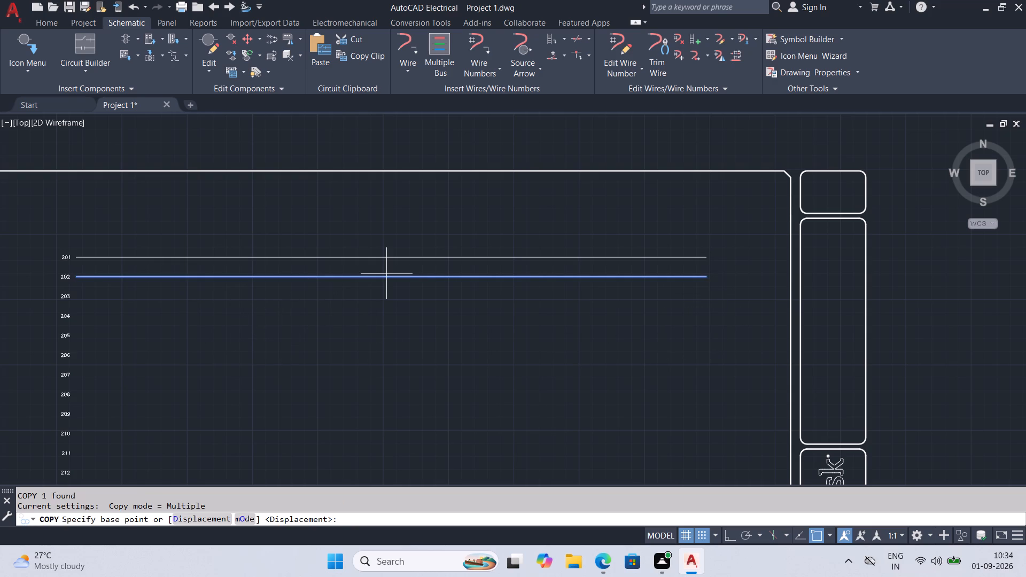
pyautogui.click(386, 276)
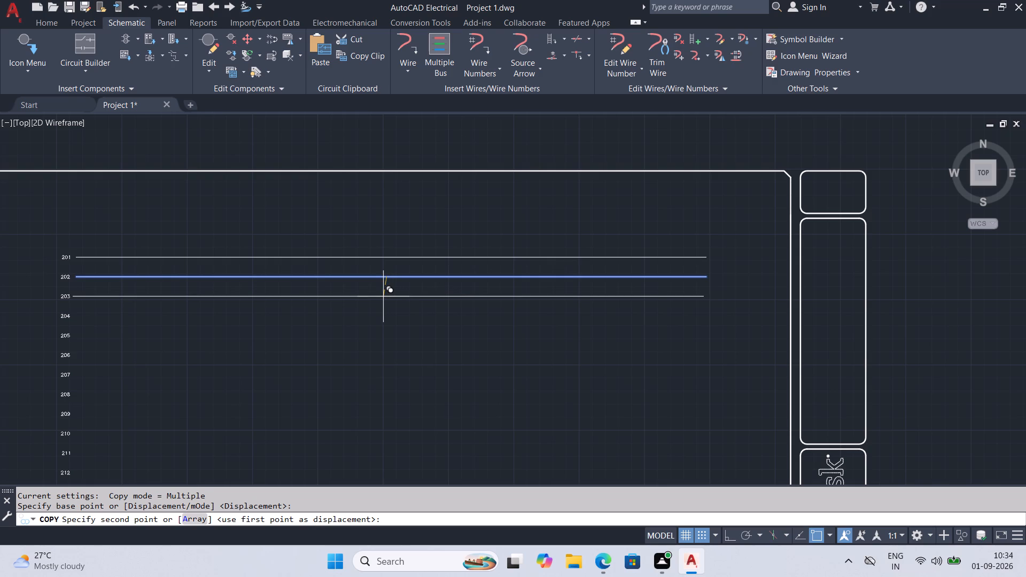
pyautogui.click(725, 536)
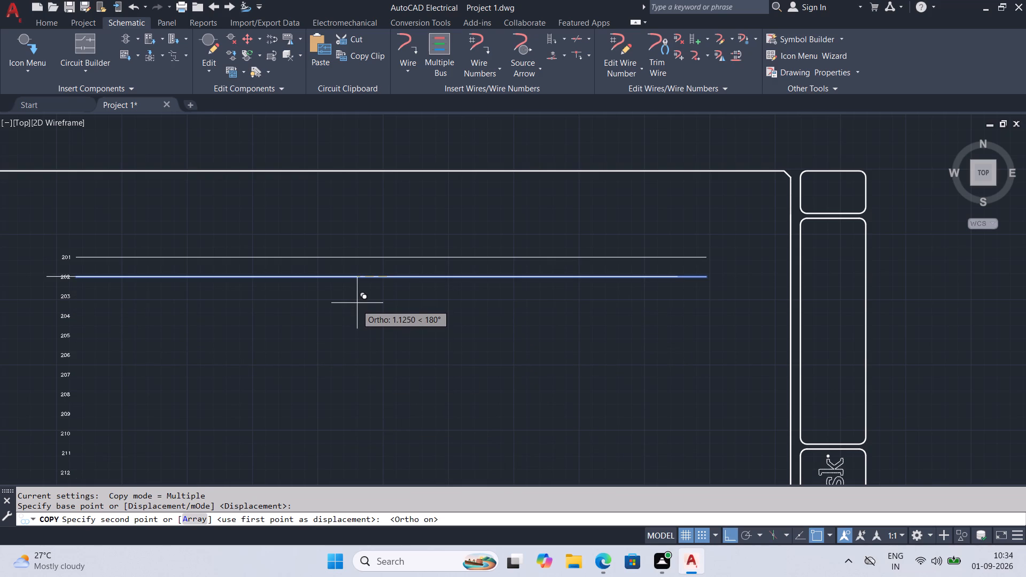
pyautogui.scroll(1, 356, 303)
pyautogui.moveTo(267, 319); pyautogui.dragTo(477, 300, button='middle')
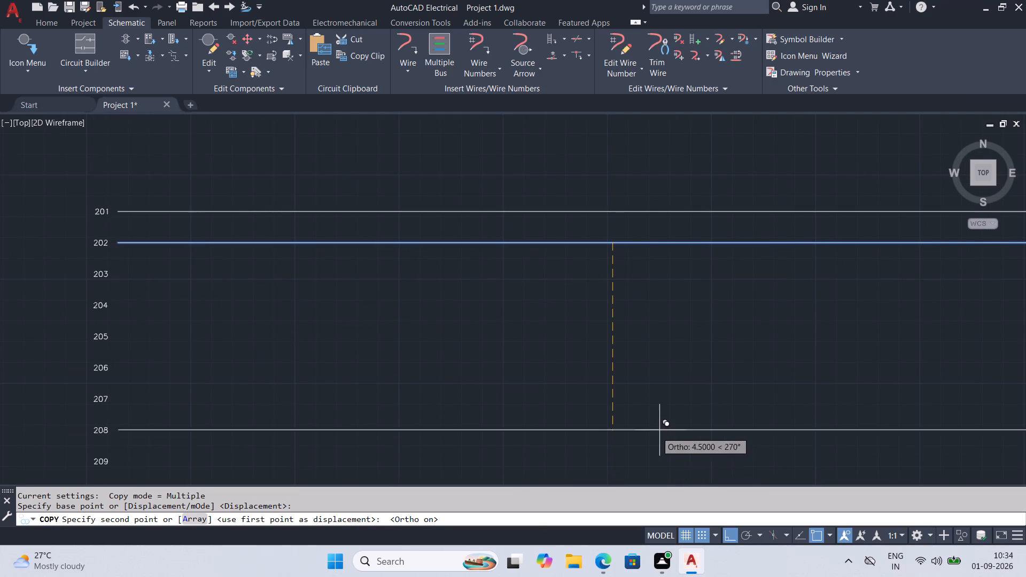
pyautogui.click(741, 529)
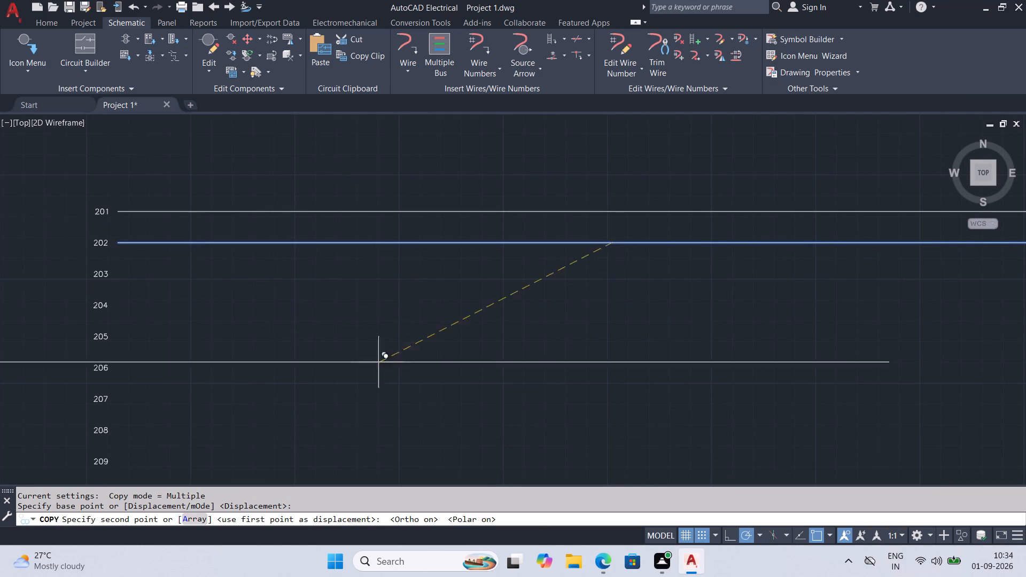
pyautogui.click(613, 273)
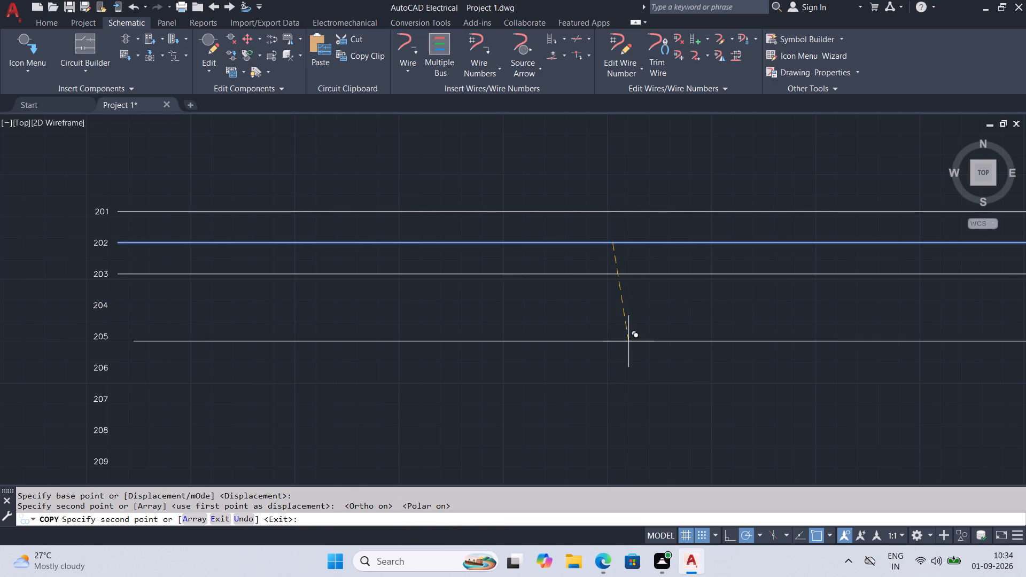
# Save the drawing.
pyautogui.hotkey('ctrl', 's')
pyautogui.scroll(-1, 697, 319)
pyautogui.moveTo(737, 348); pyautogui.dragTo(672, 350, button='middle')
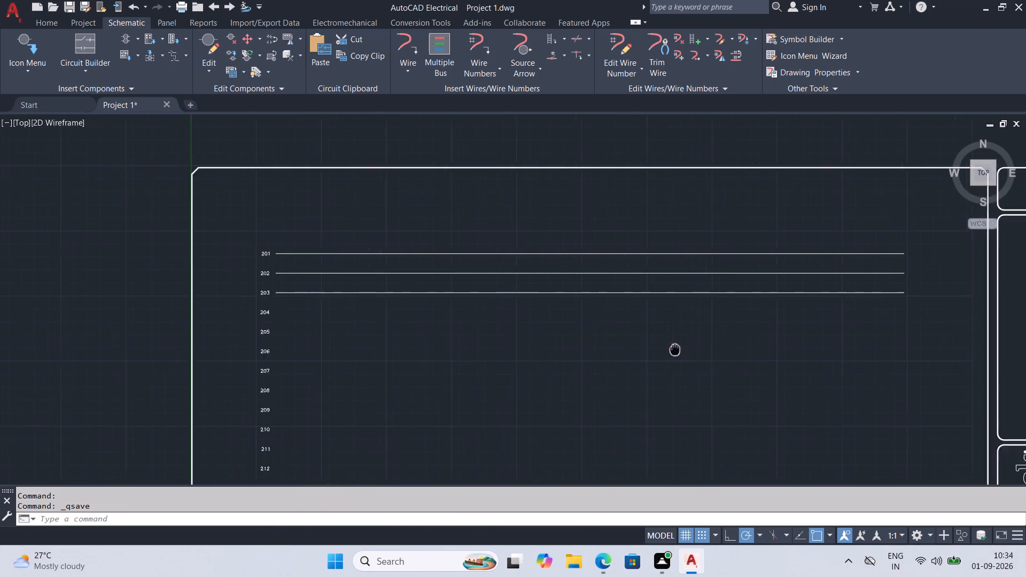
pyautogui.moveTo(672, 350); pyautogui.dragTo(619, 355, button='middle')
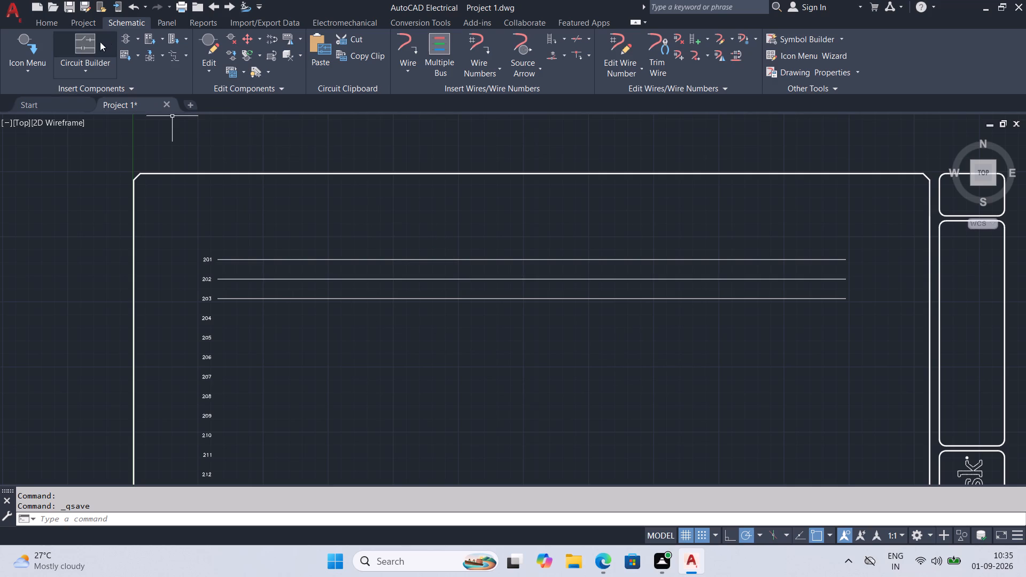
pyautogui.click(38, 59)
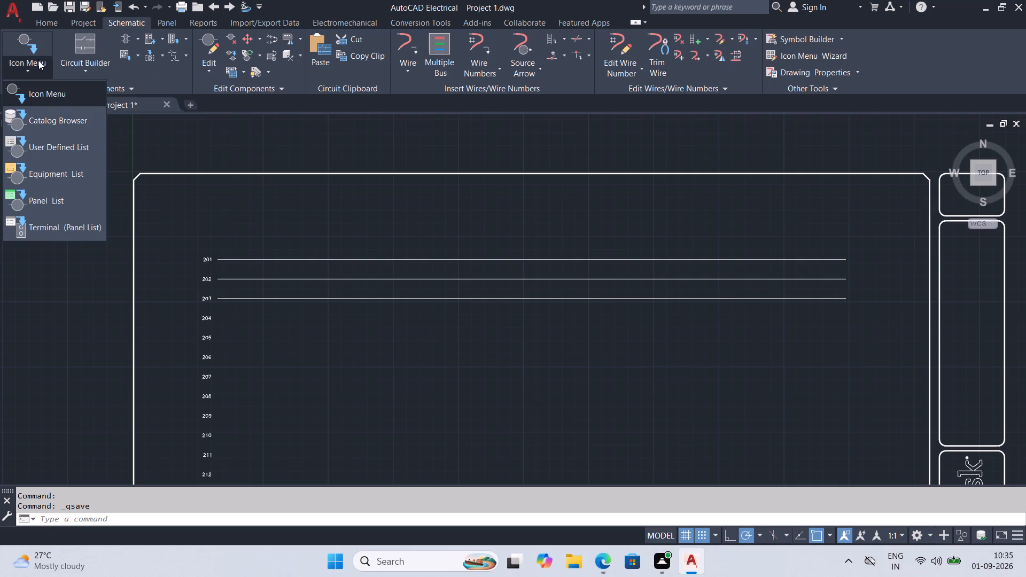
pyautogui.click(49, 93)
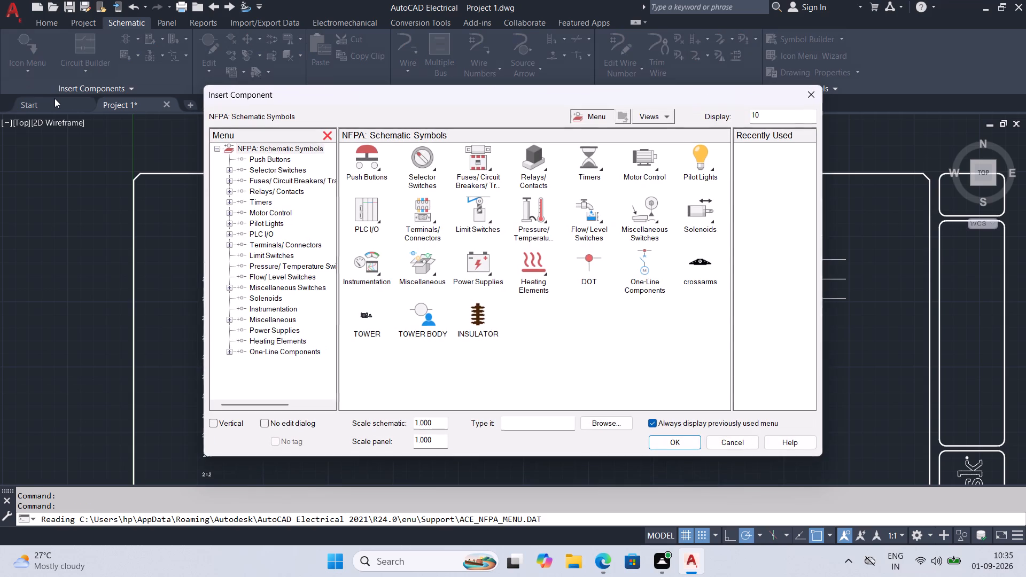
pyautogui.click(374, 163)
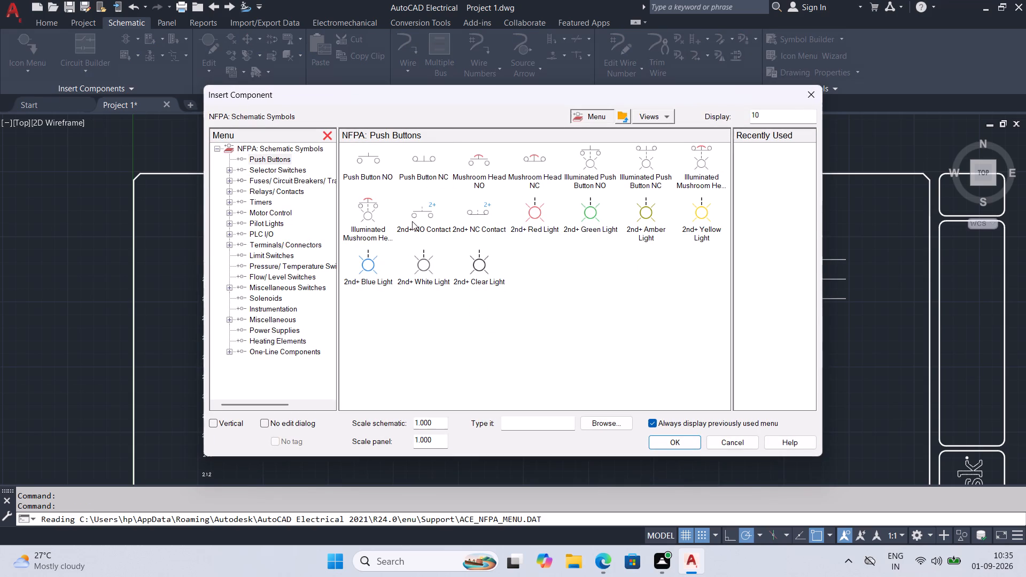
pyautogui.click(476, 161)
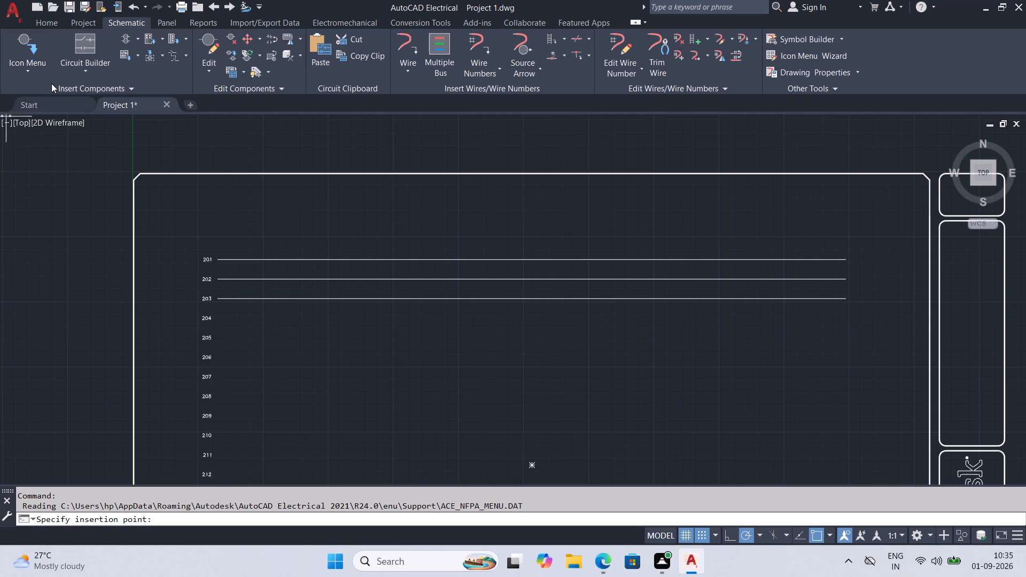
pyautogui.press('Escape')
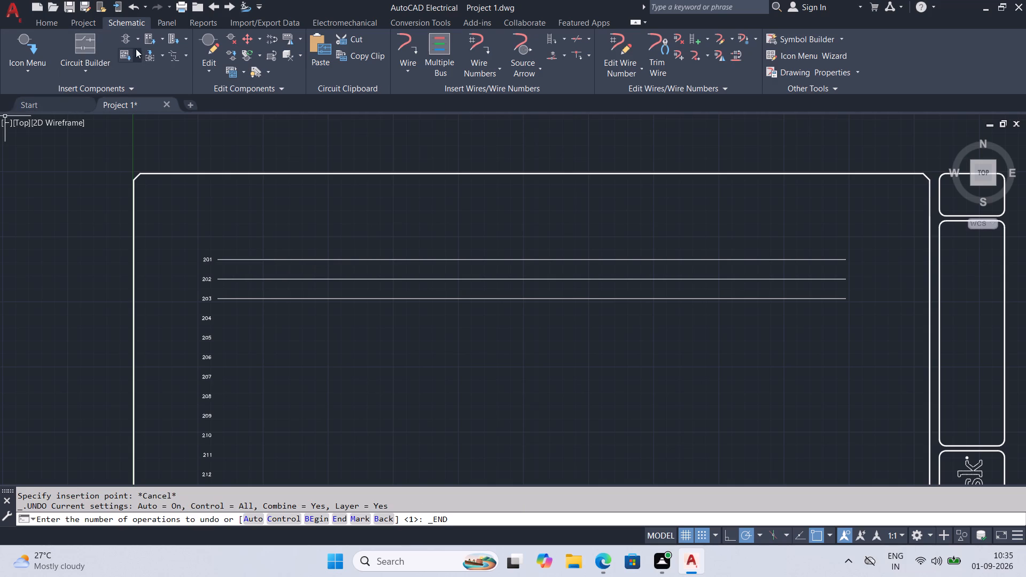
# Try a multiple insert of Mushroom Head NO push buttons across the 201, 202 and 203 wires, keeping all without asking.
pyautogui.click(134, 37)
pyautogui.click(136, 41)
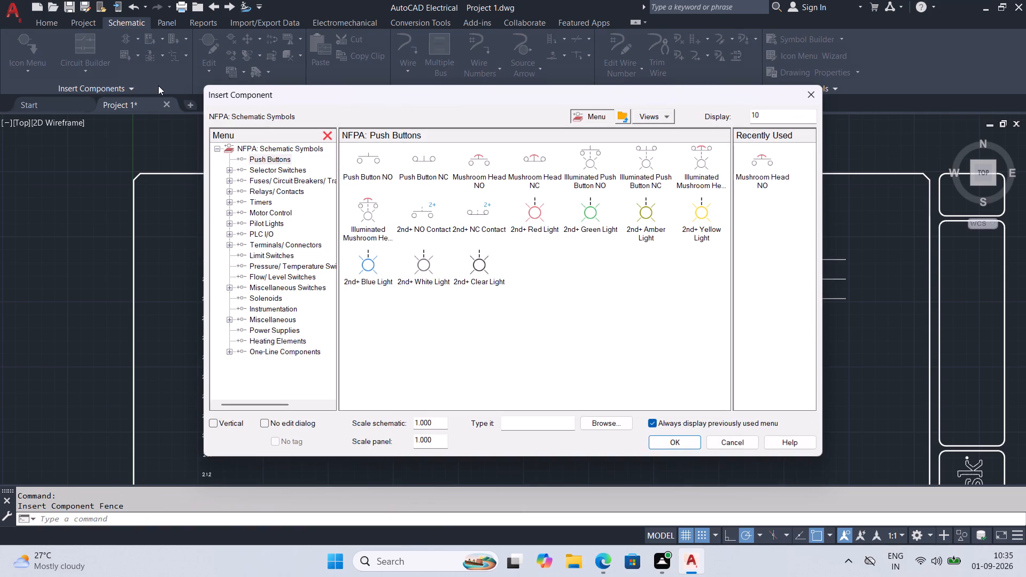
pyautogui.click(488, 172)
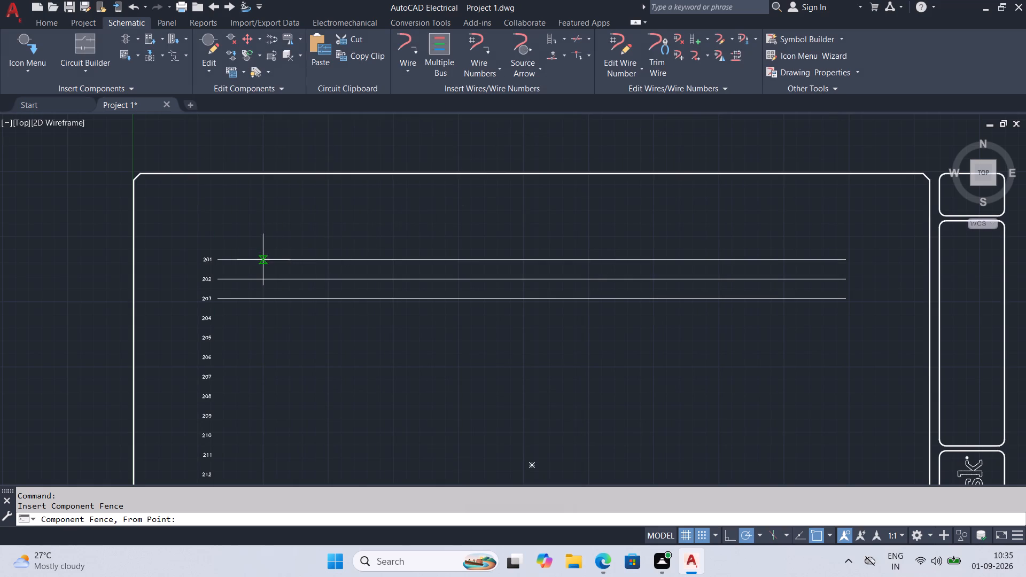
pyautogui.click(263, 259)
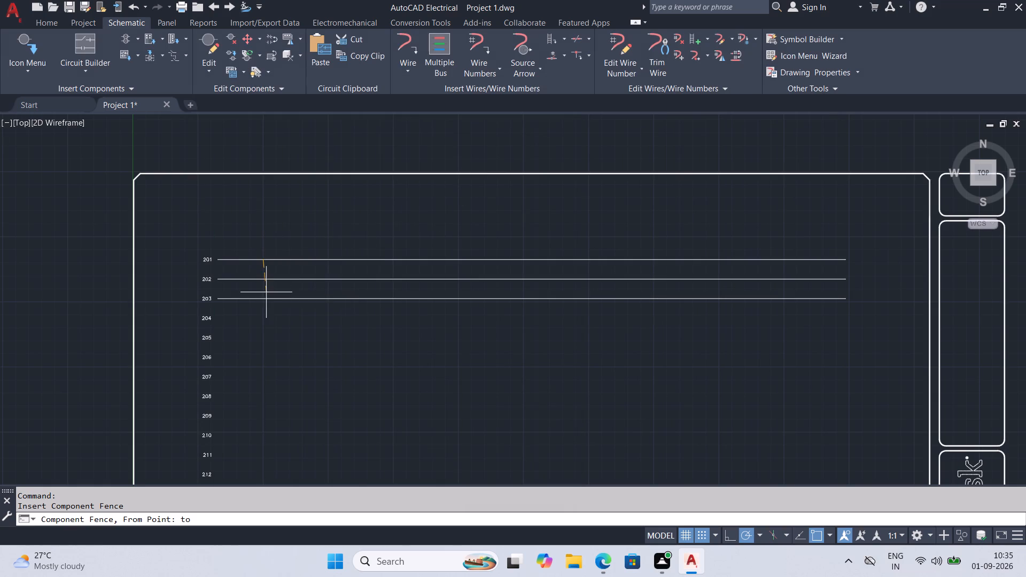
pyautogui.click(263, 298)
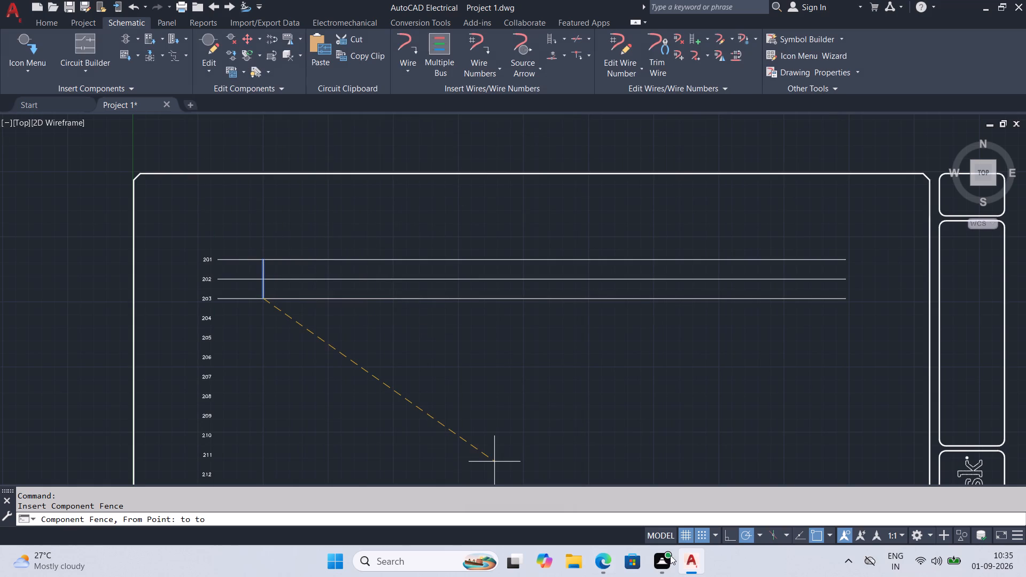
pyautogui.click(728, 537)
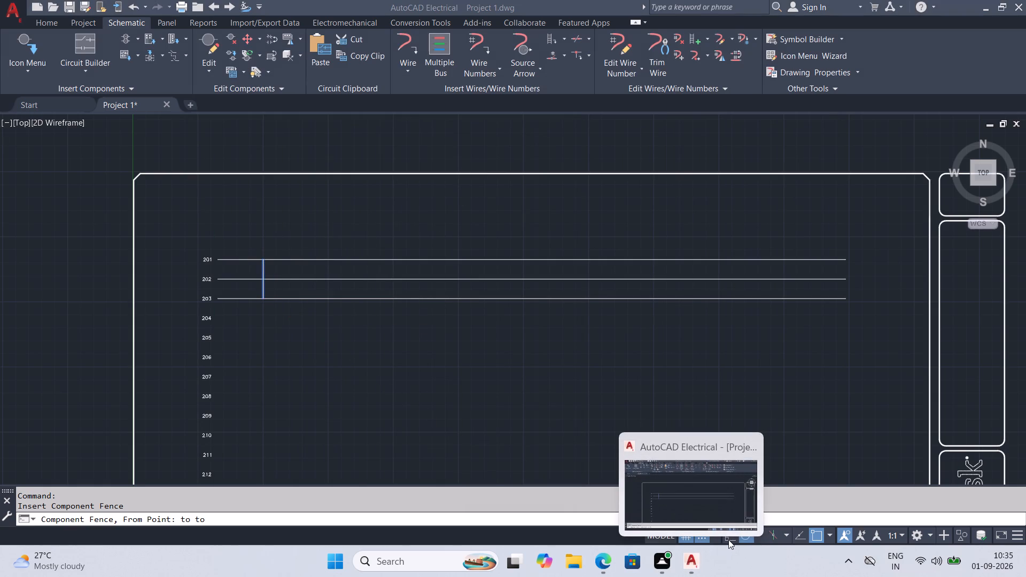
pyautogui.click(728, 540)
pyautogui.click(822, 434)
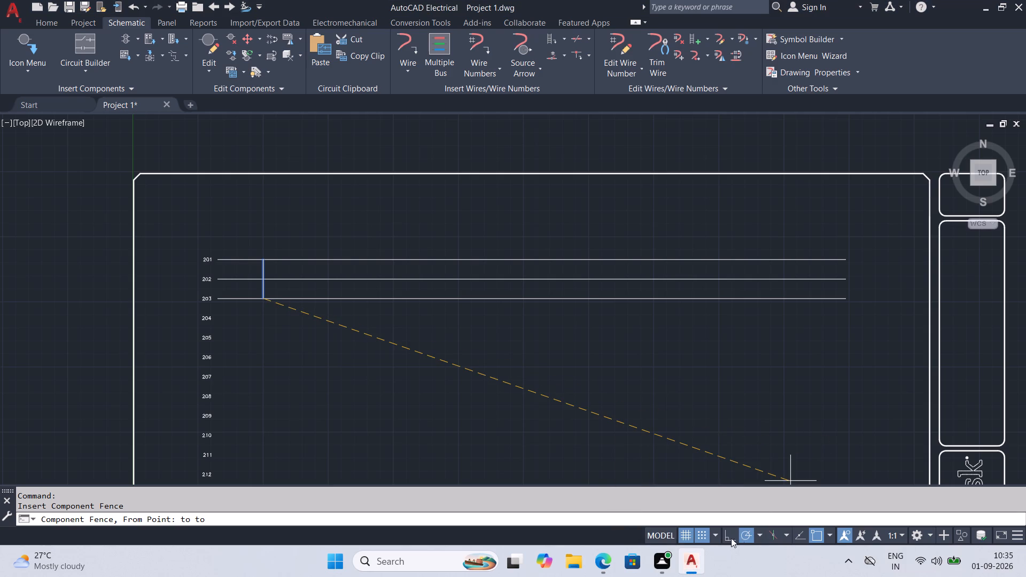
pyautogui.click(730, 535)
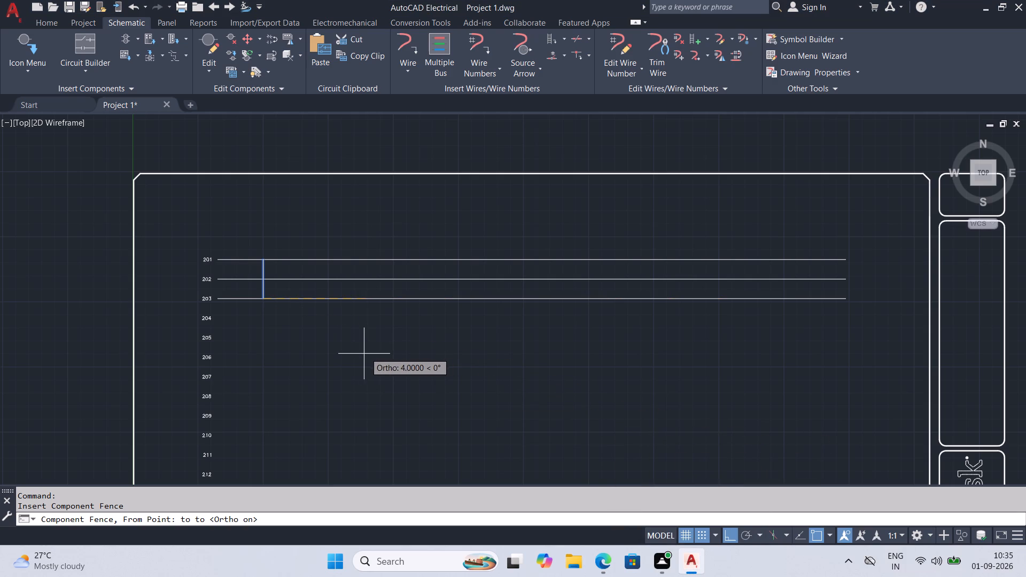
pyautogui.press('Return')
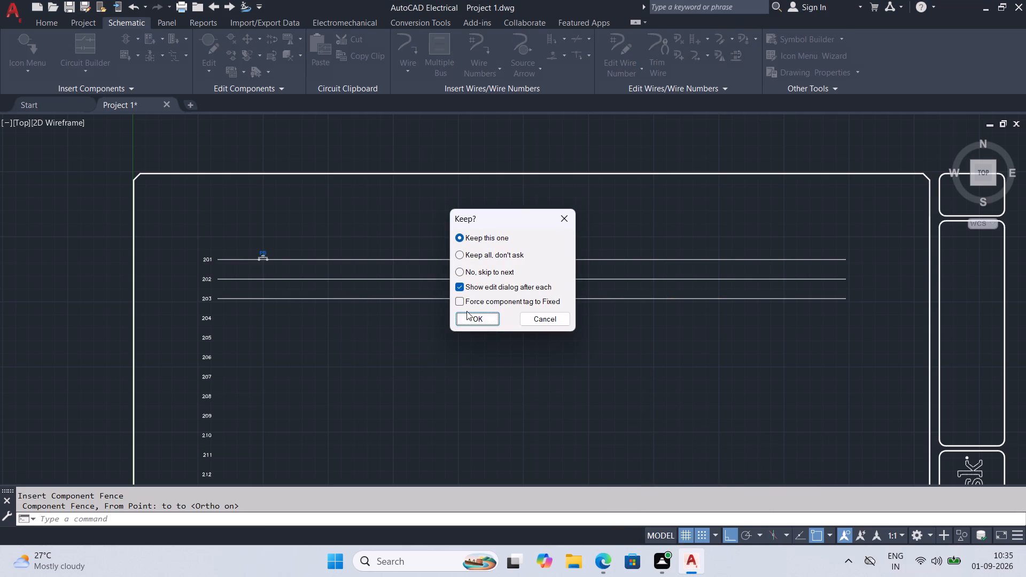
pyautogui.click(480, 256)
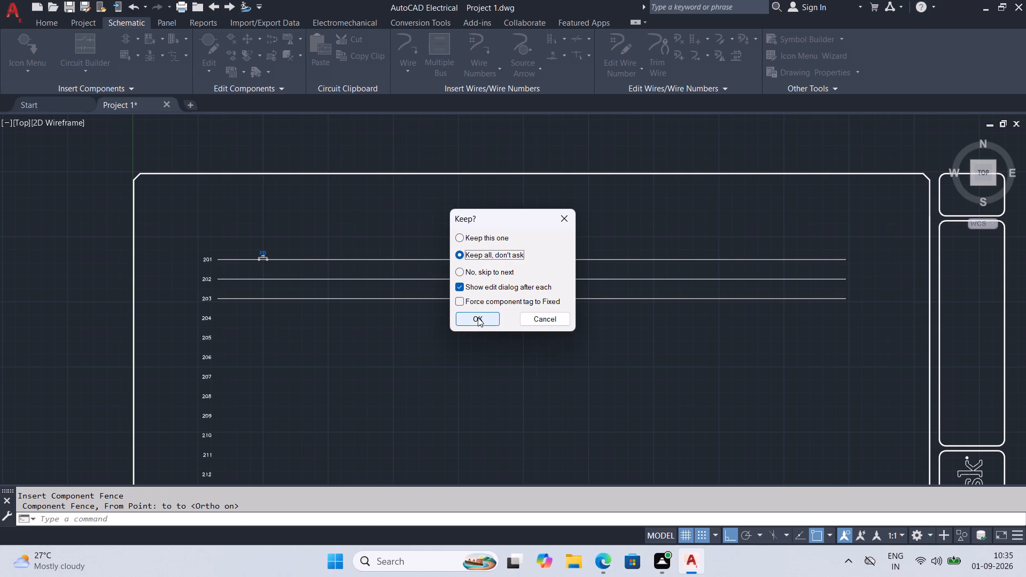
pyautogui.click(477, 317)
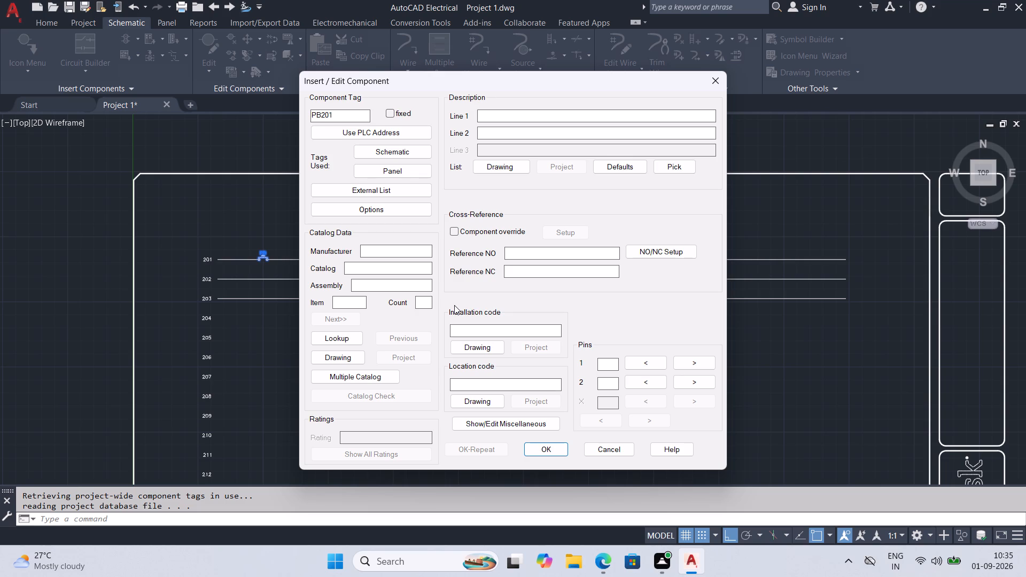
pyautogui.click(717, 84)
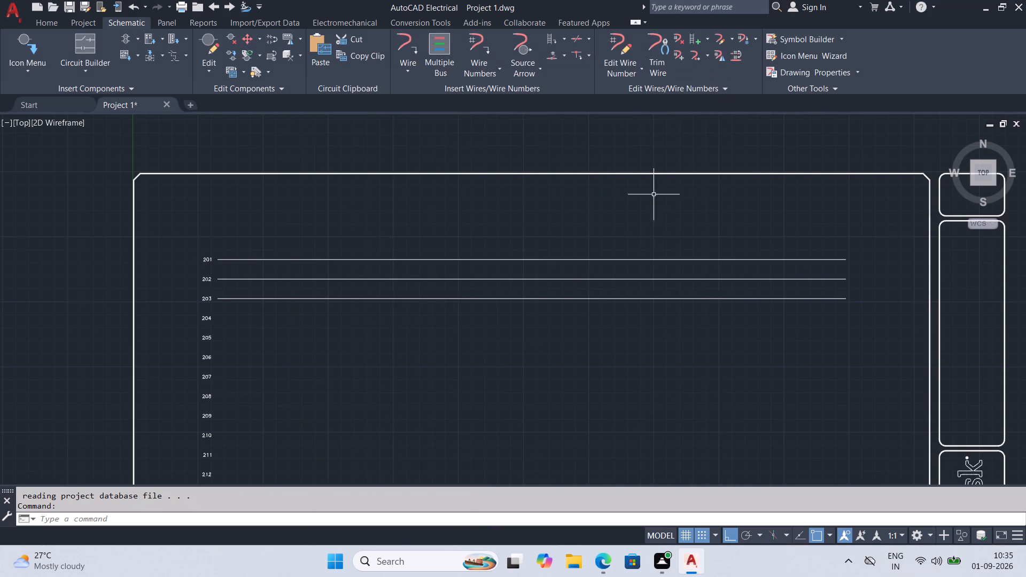
# Move the three horizontal wires down one ladder line, onto references 202, 203 and 204.
pyautogui.click(515, 249)
pyautogui.click(479, 325)
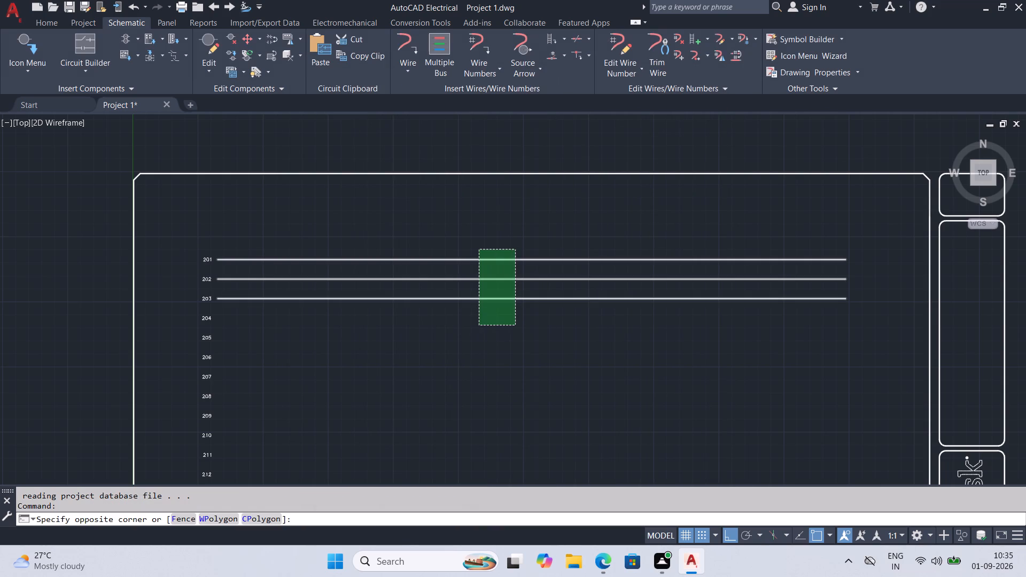
pyautogui.press('m')
pyautogui.press('Return')
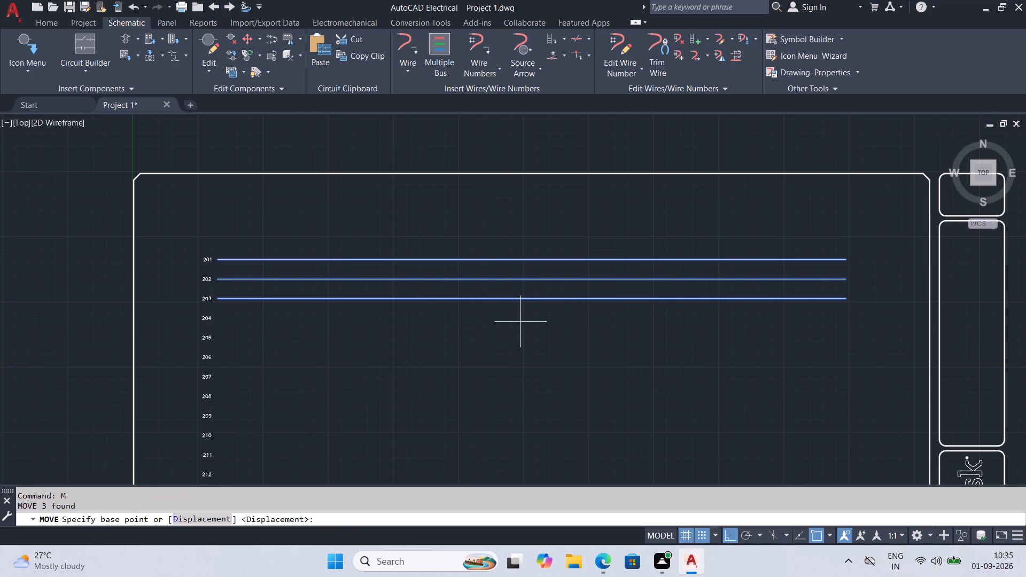
pyautogui.click(523, 280)
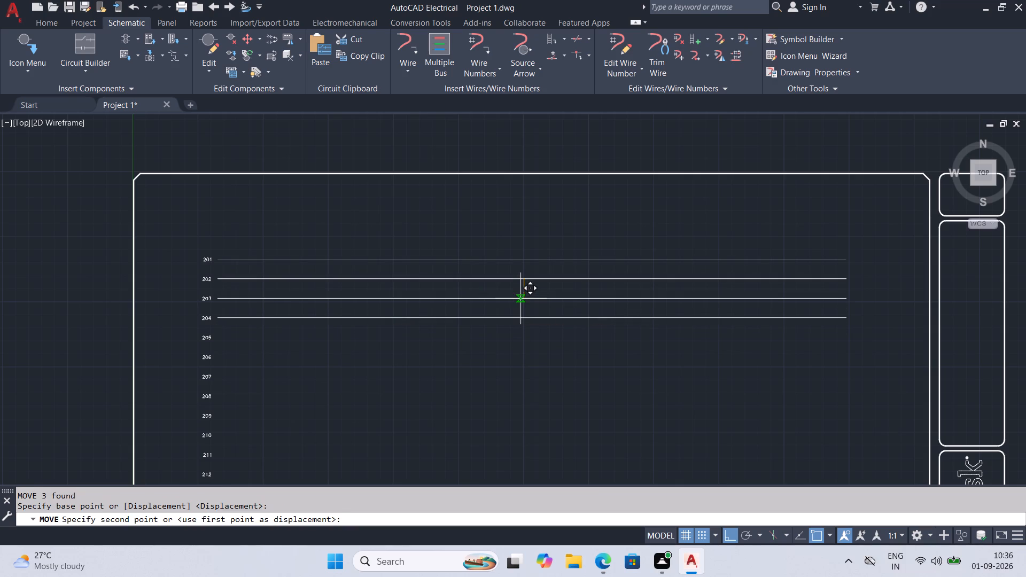
pyautogui.click(521, 299)
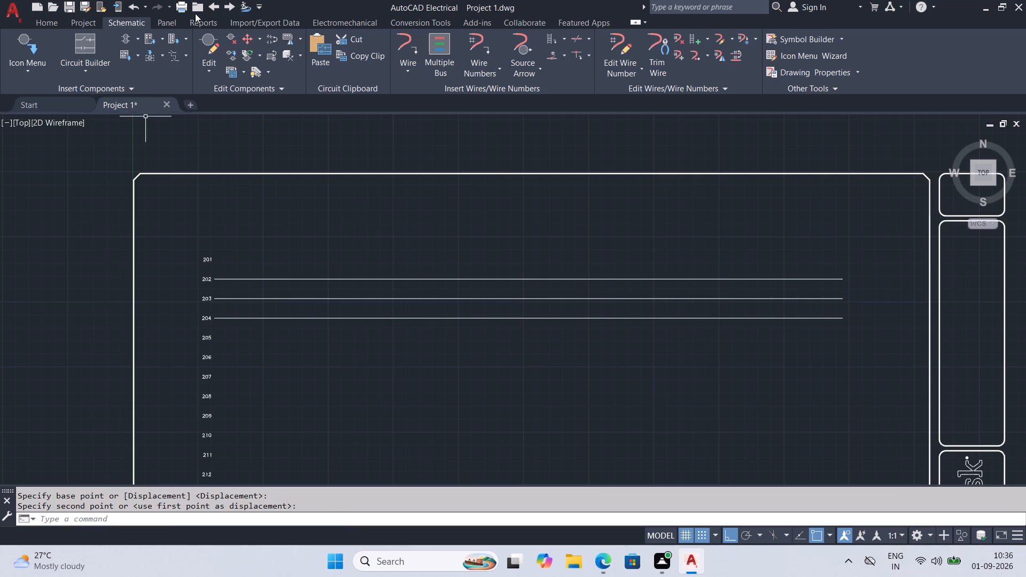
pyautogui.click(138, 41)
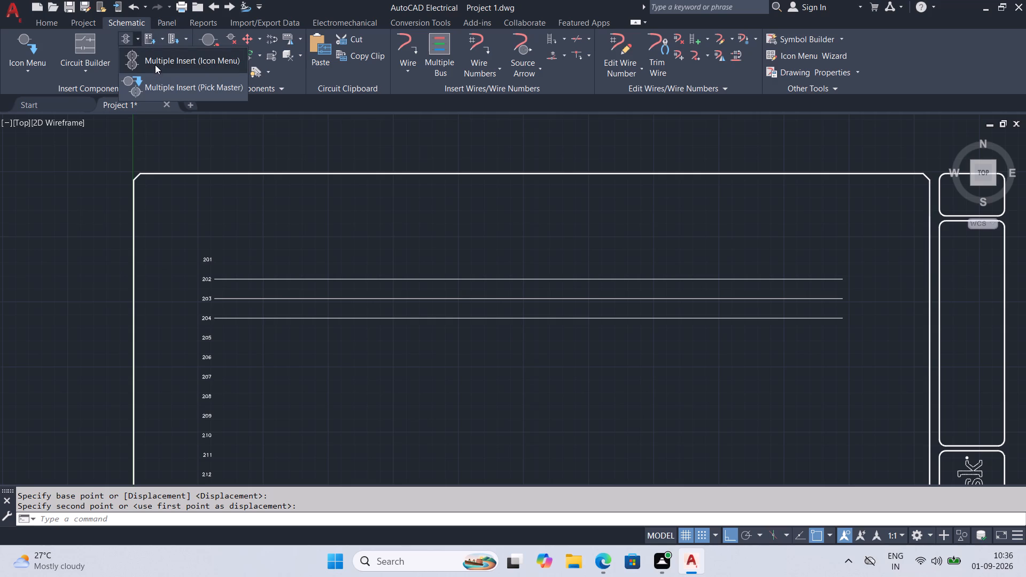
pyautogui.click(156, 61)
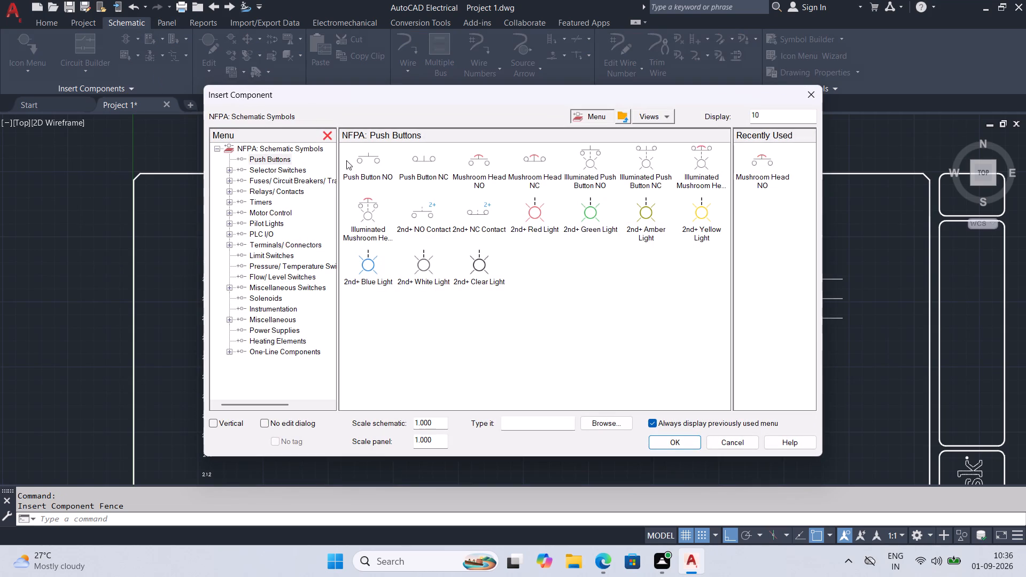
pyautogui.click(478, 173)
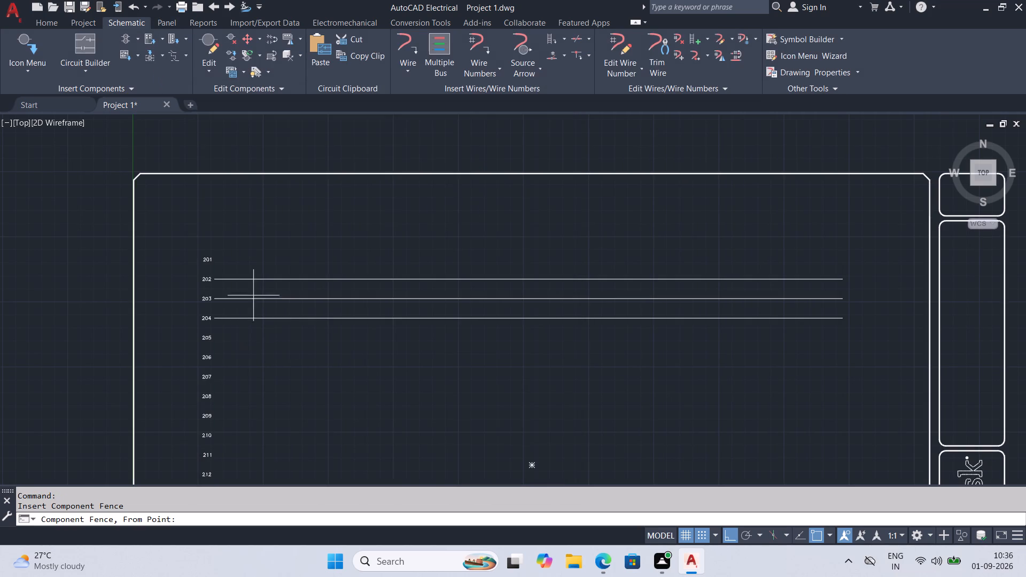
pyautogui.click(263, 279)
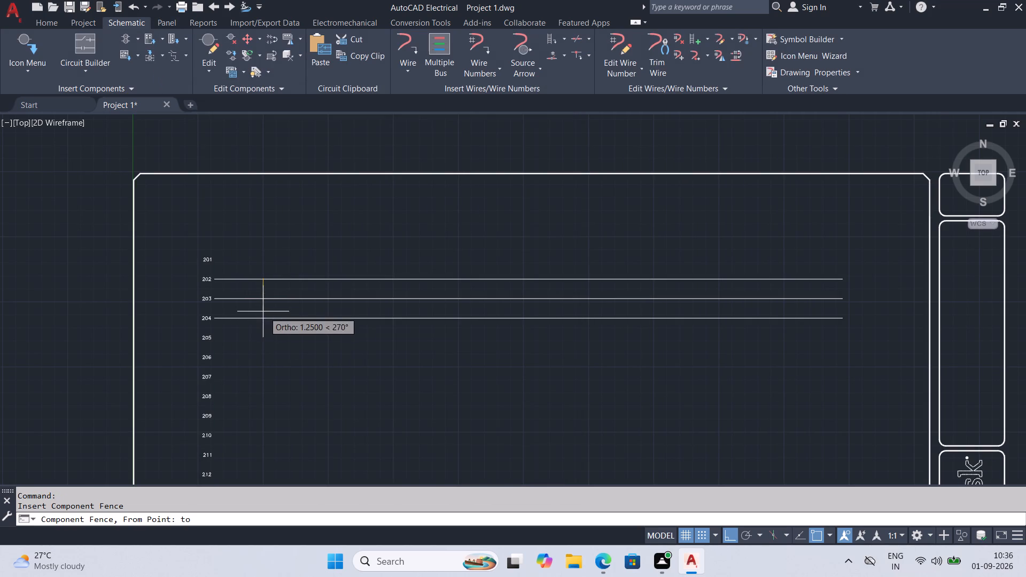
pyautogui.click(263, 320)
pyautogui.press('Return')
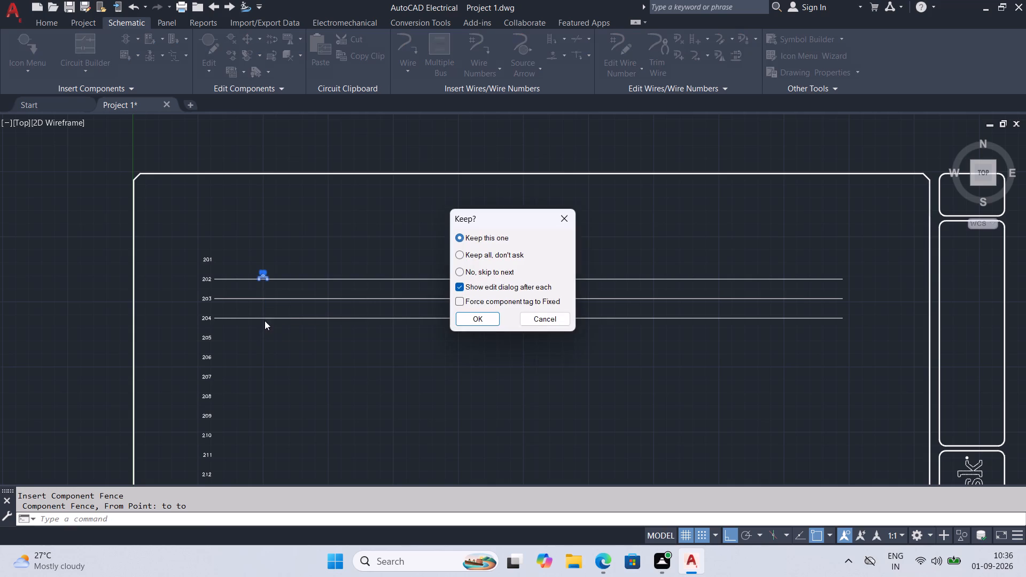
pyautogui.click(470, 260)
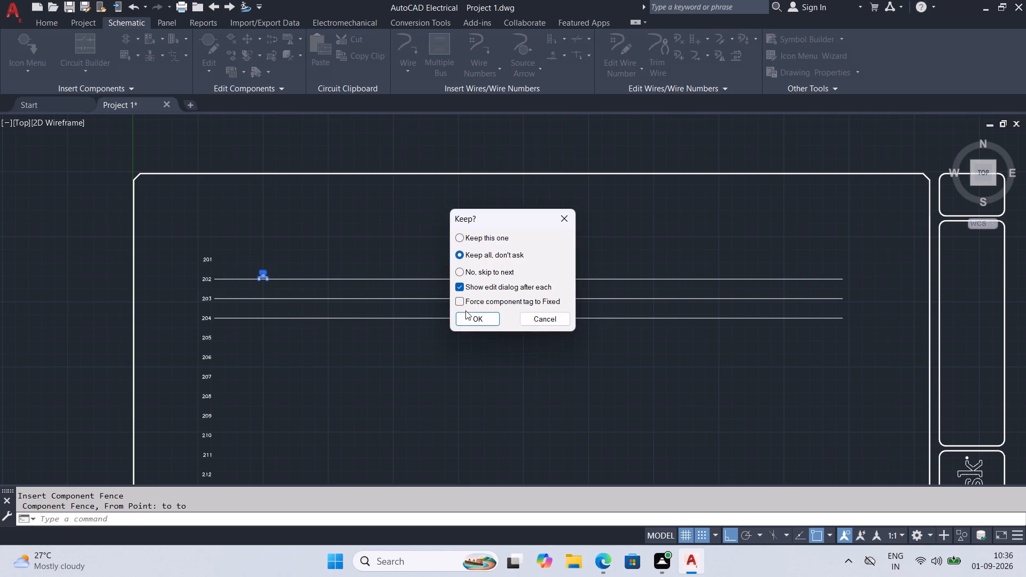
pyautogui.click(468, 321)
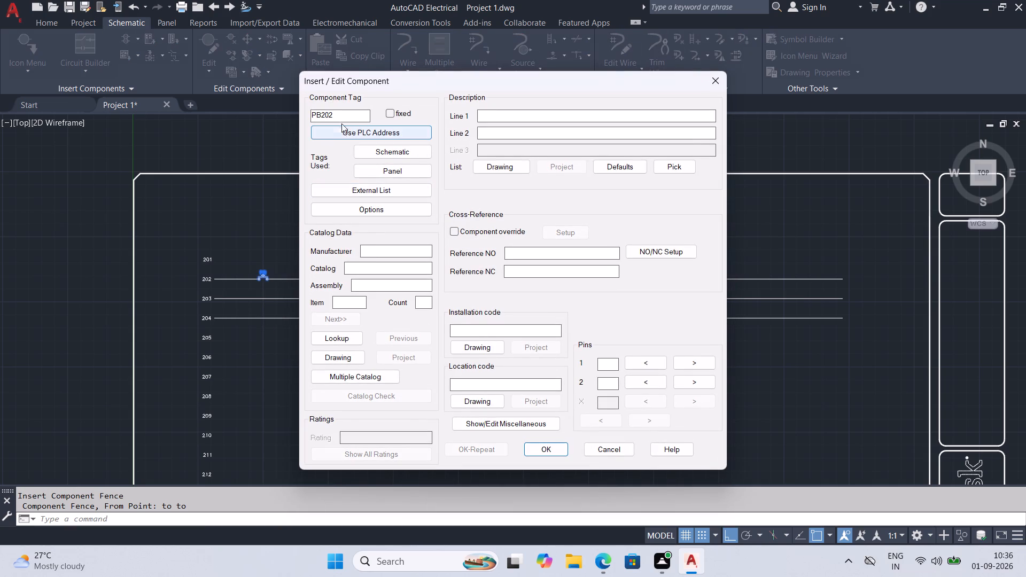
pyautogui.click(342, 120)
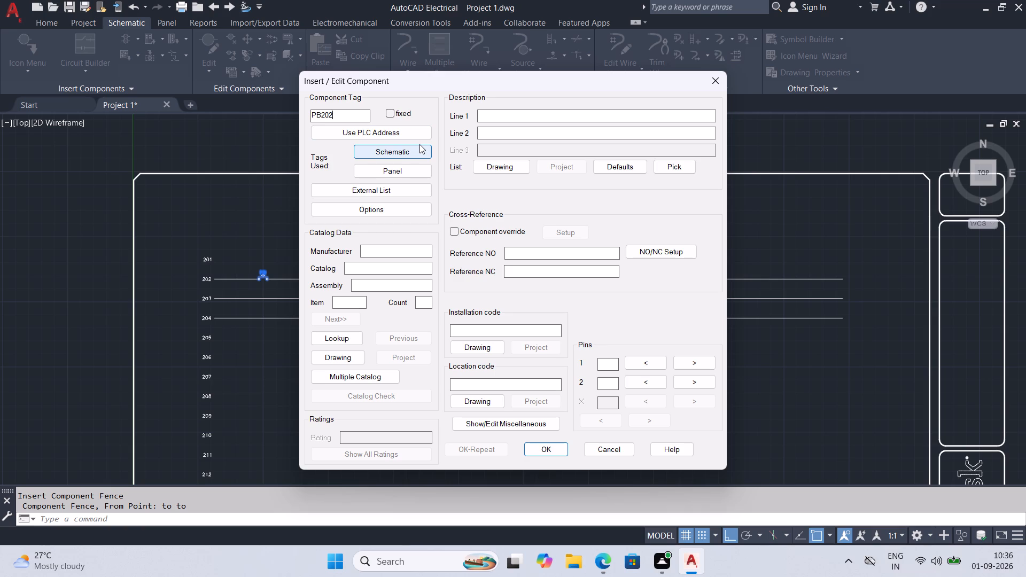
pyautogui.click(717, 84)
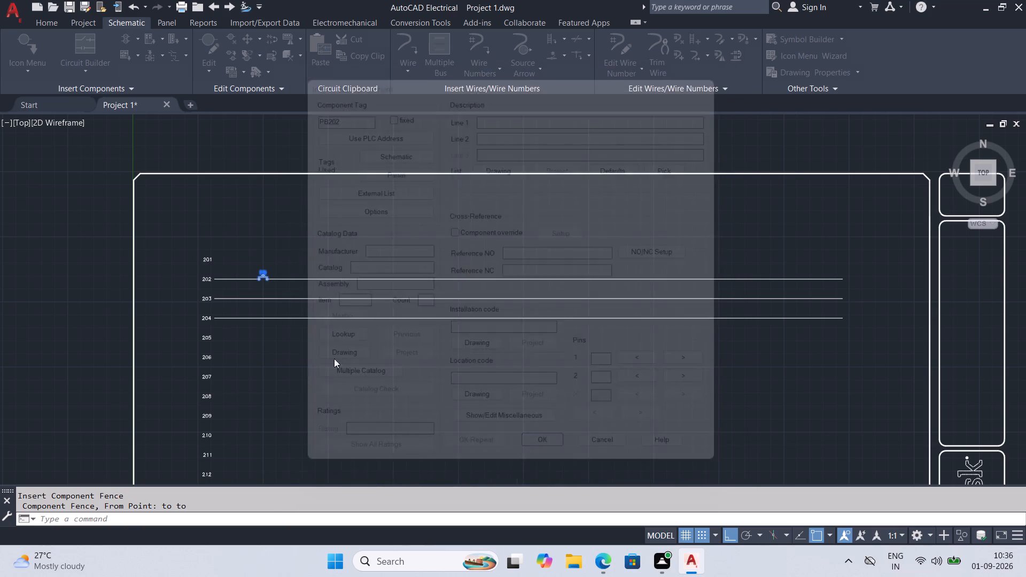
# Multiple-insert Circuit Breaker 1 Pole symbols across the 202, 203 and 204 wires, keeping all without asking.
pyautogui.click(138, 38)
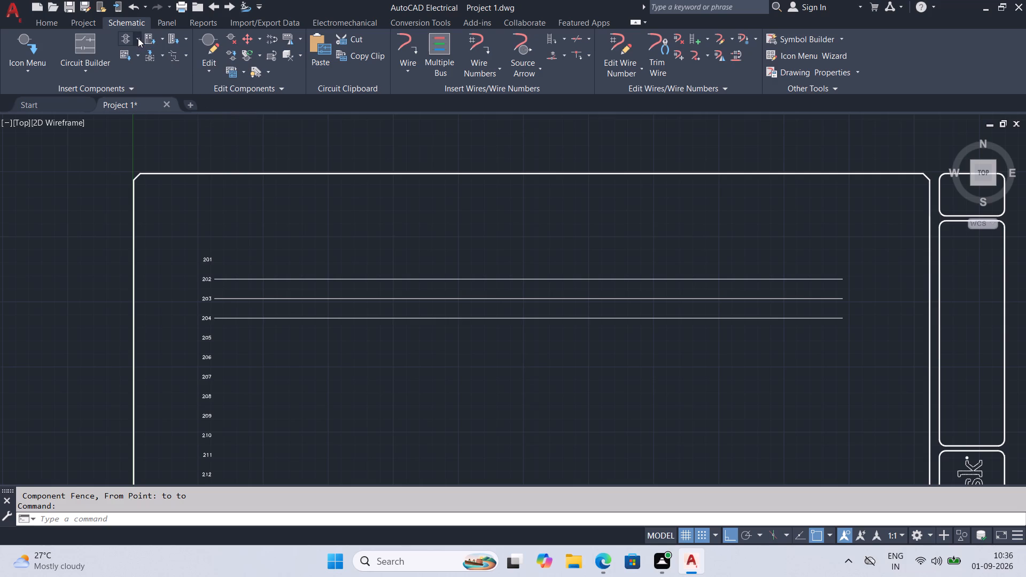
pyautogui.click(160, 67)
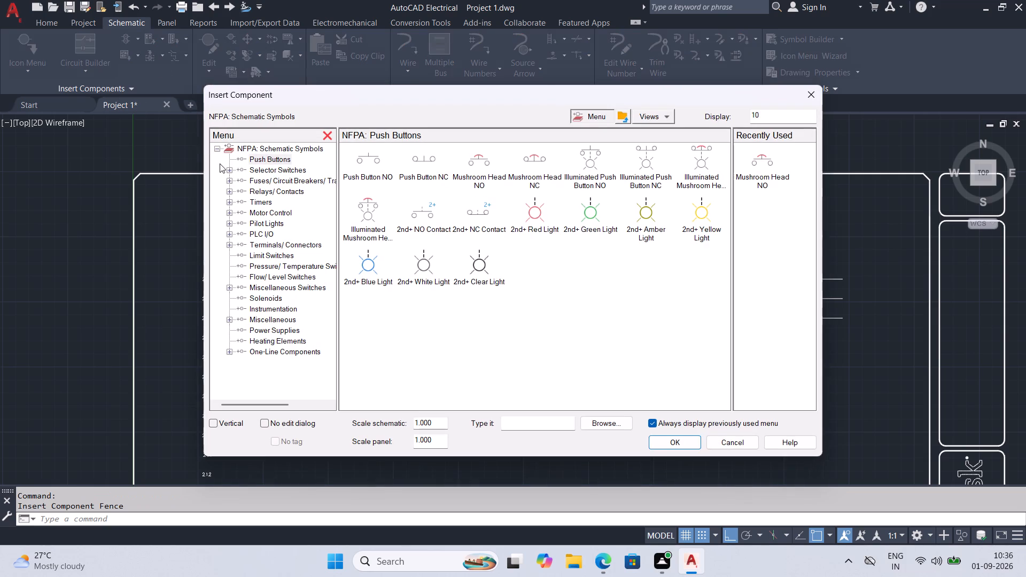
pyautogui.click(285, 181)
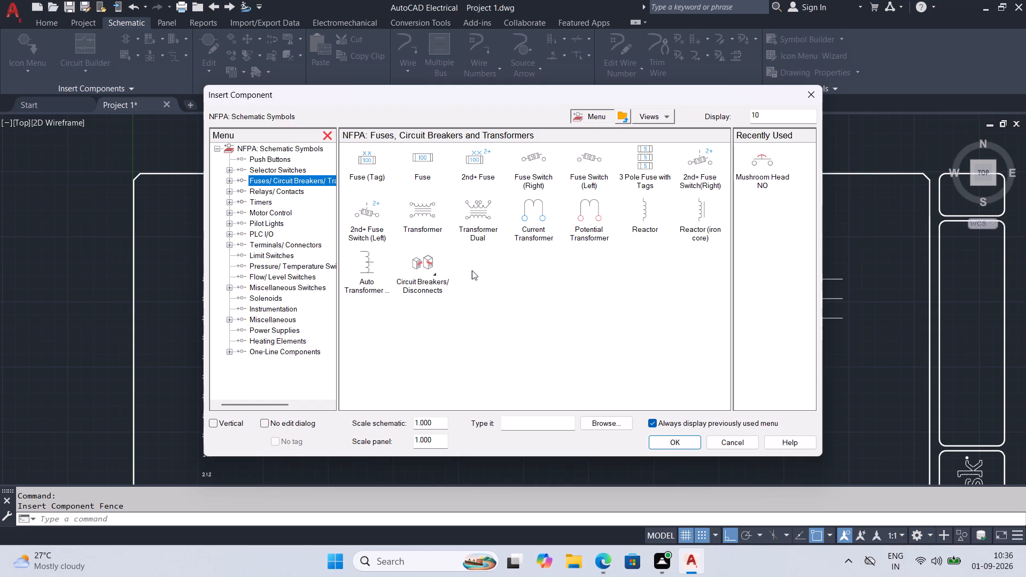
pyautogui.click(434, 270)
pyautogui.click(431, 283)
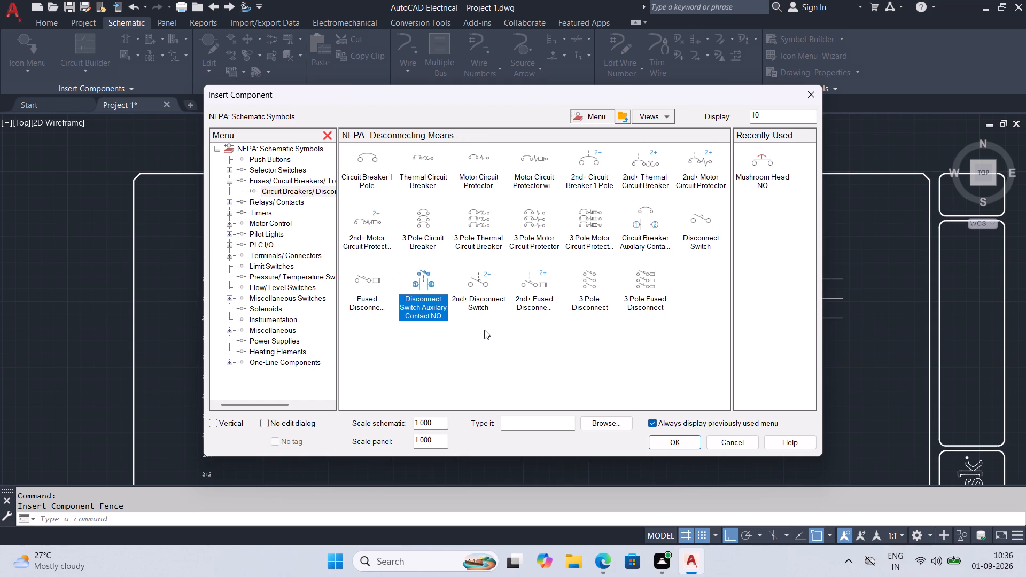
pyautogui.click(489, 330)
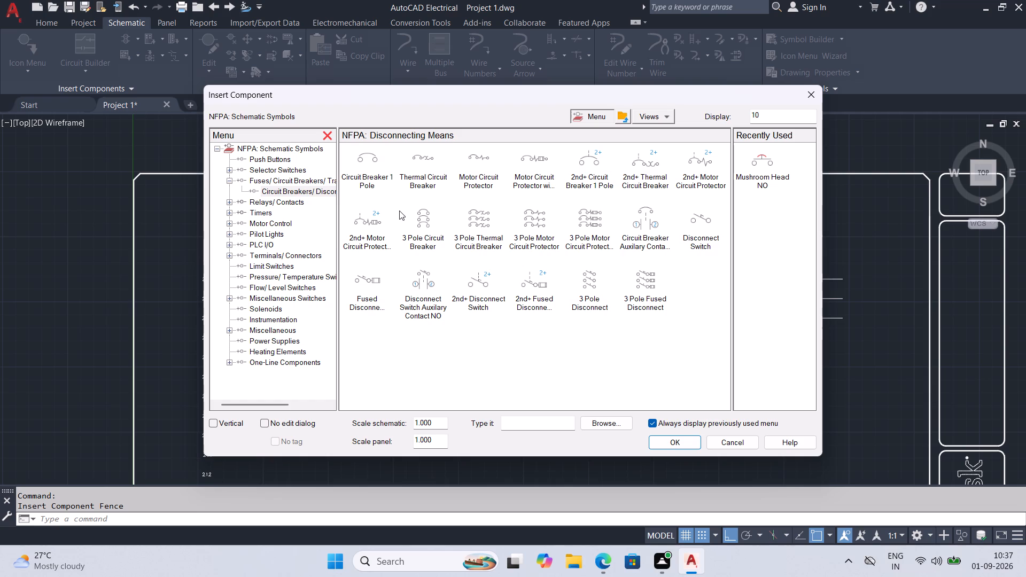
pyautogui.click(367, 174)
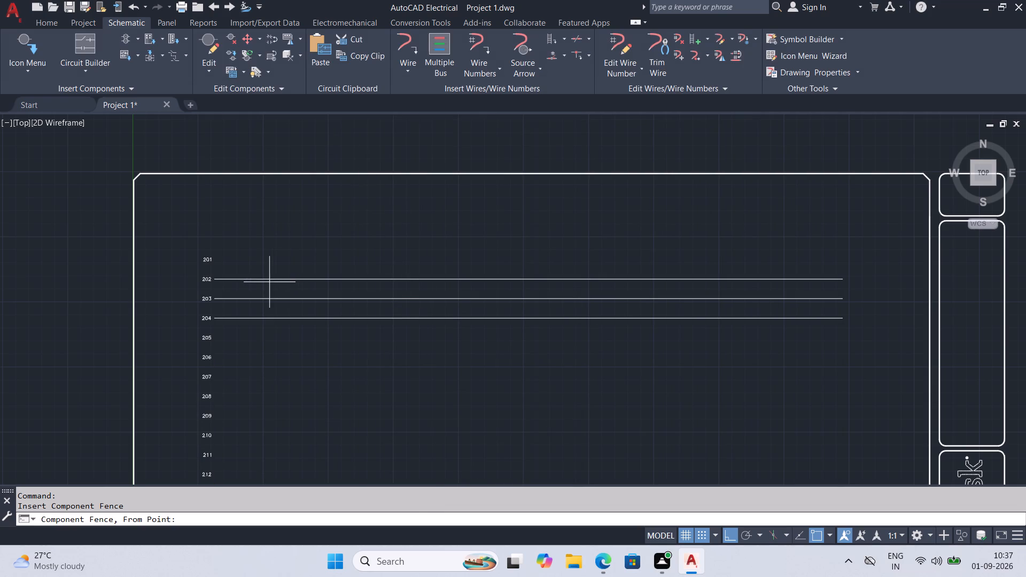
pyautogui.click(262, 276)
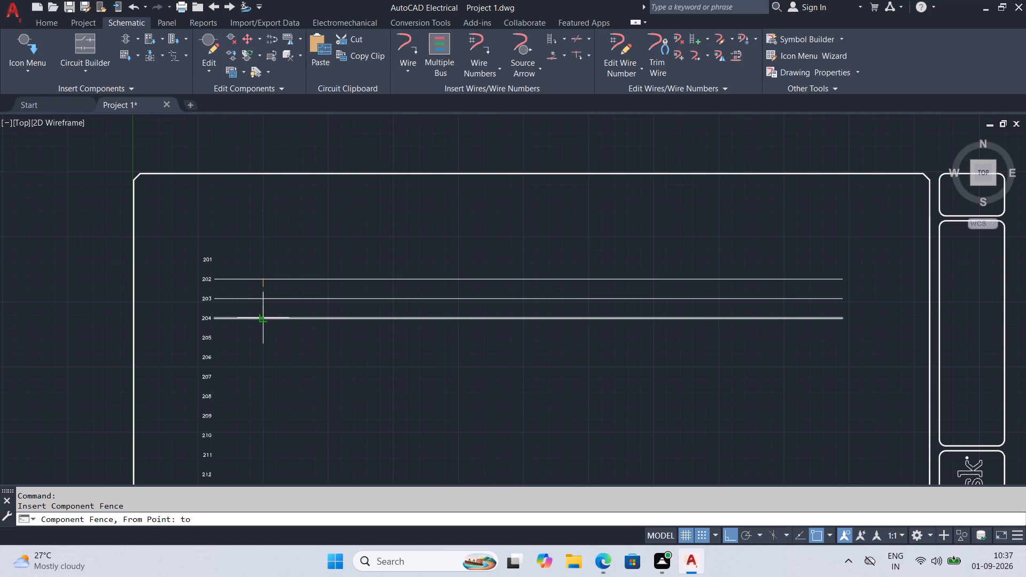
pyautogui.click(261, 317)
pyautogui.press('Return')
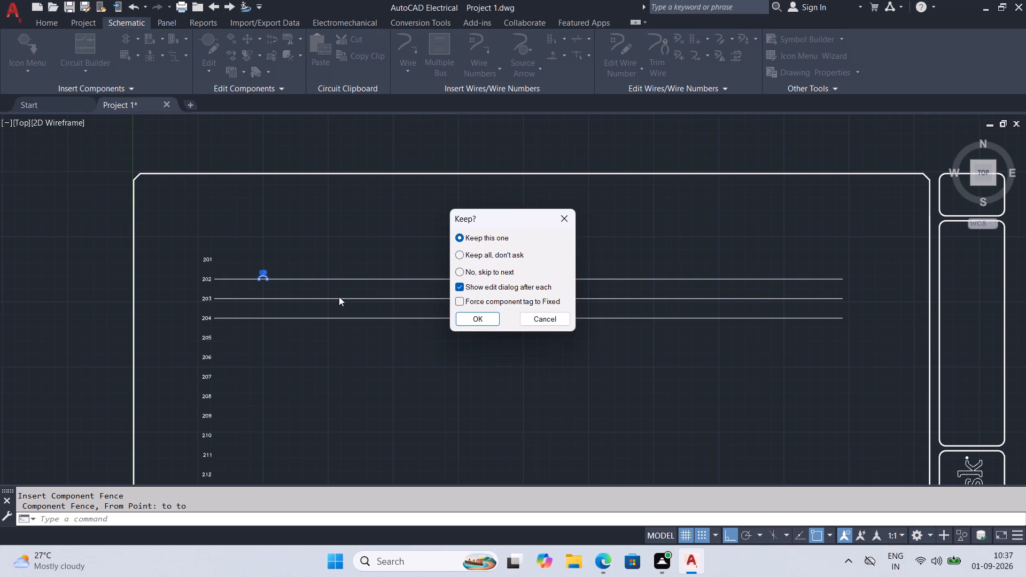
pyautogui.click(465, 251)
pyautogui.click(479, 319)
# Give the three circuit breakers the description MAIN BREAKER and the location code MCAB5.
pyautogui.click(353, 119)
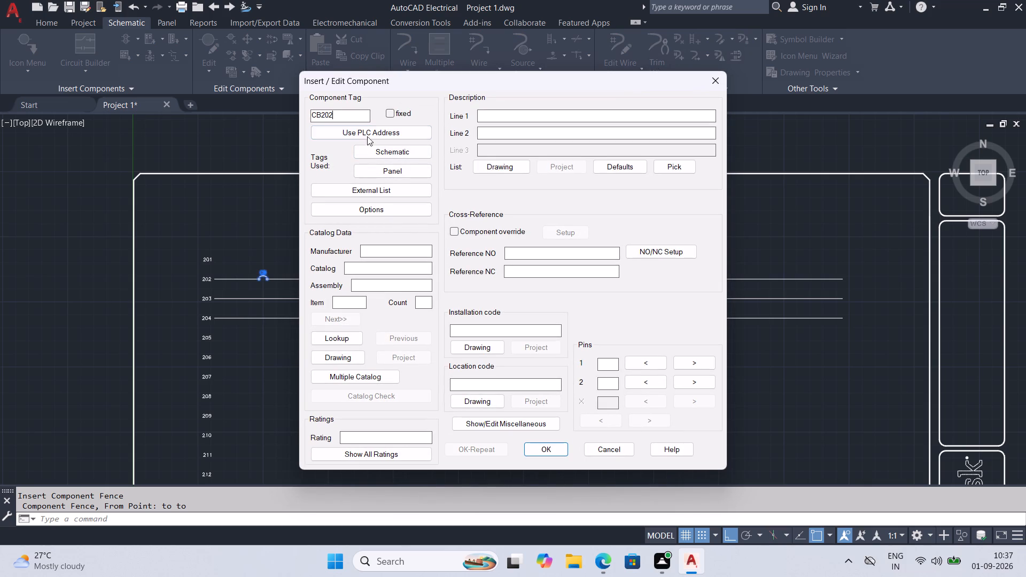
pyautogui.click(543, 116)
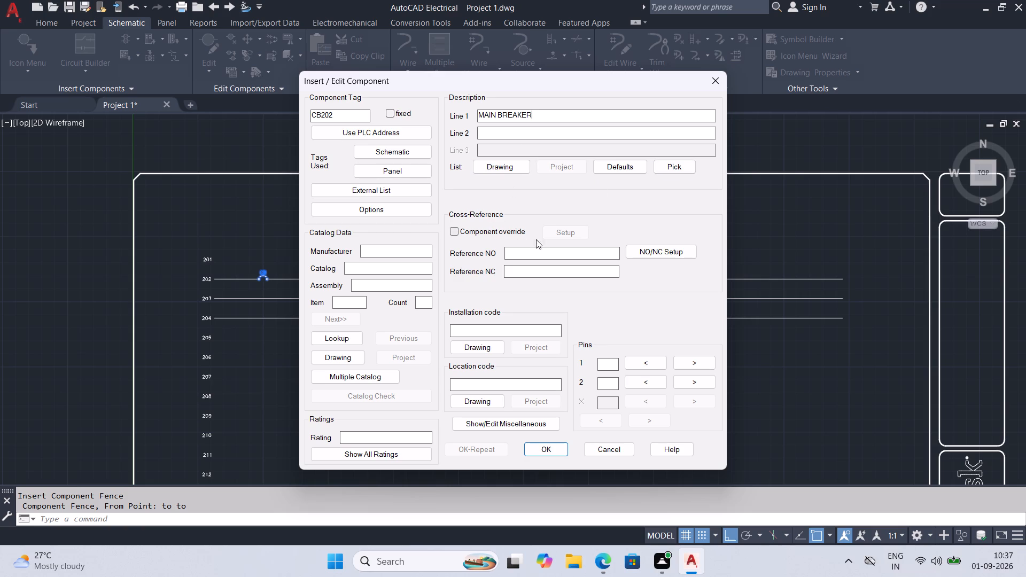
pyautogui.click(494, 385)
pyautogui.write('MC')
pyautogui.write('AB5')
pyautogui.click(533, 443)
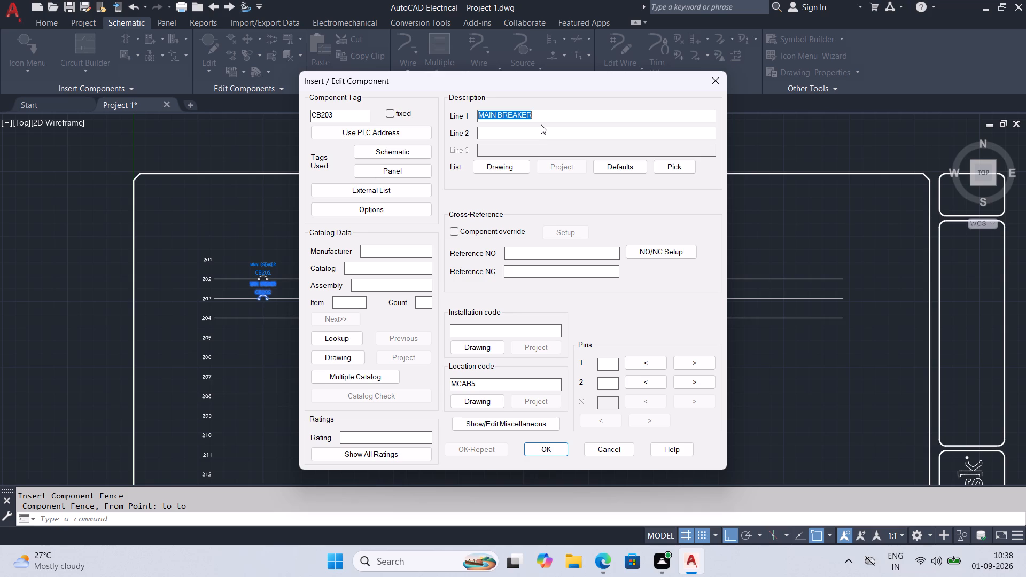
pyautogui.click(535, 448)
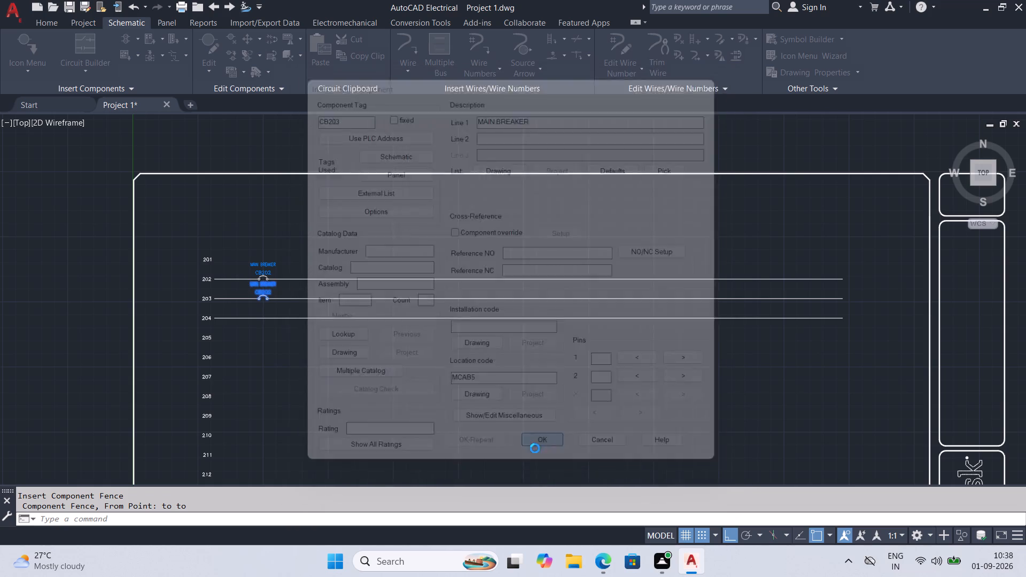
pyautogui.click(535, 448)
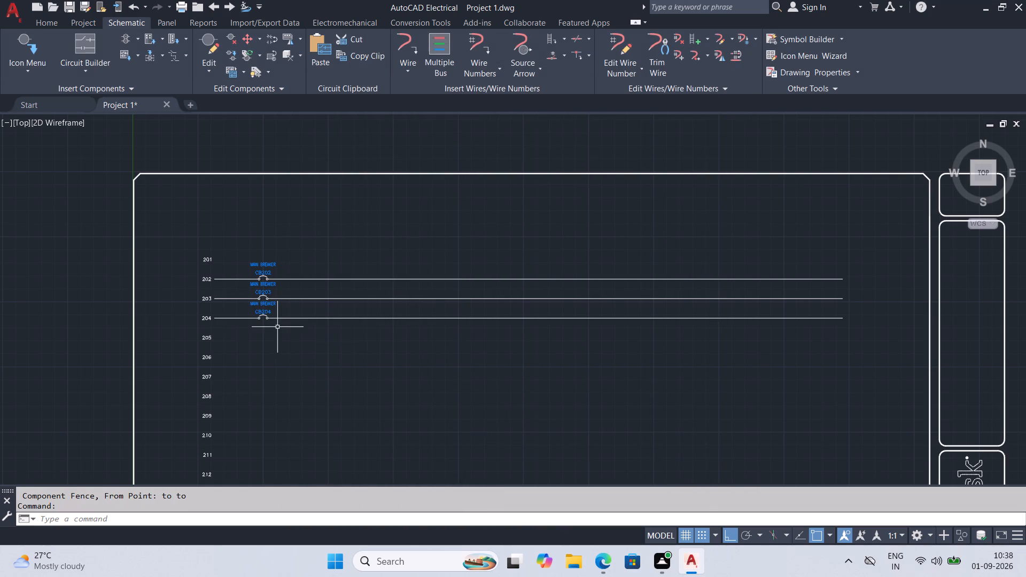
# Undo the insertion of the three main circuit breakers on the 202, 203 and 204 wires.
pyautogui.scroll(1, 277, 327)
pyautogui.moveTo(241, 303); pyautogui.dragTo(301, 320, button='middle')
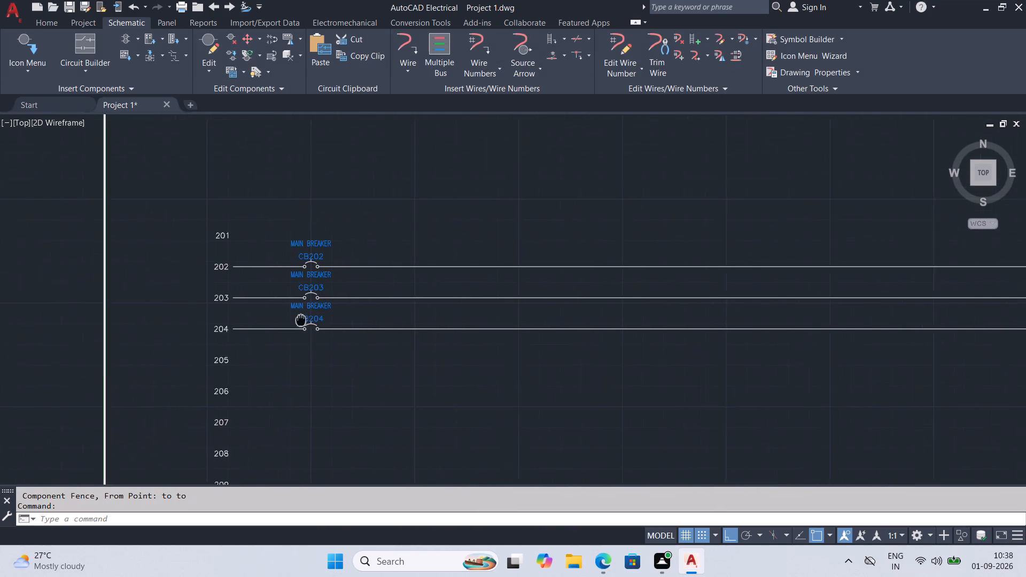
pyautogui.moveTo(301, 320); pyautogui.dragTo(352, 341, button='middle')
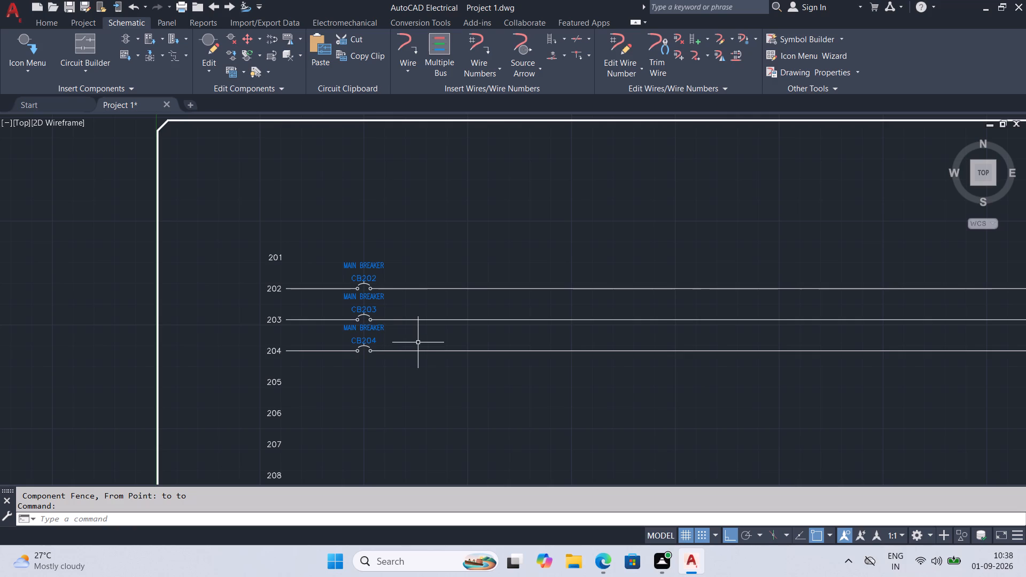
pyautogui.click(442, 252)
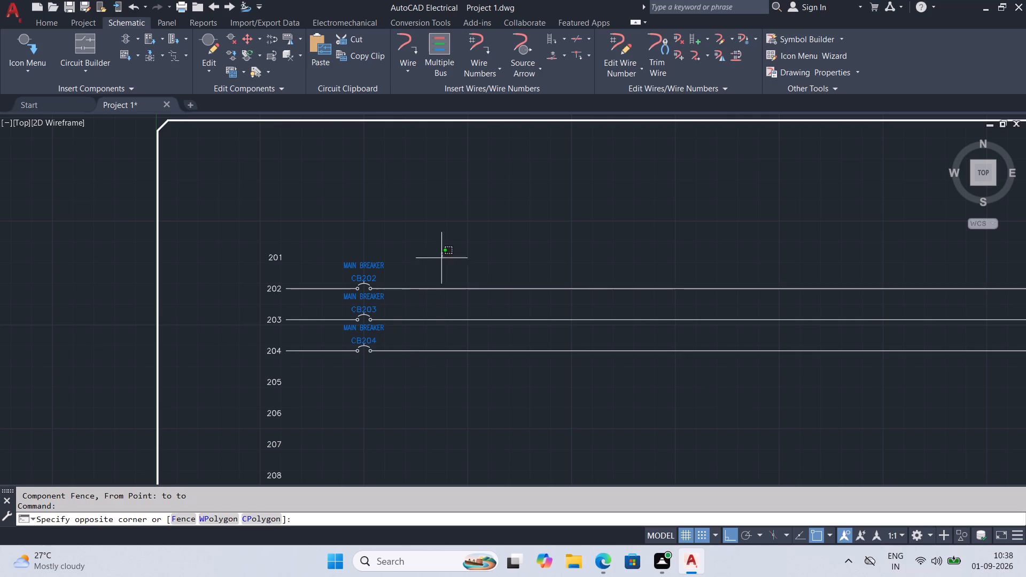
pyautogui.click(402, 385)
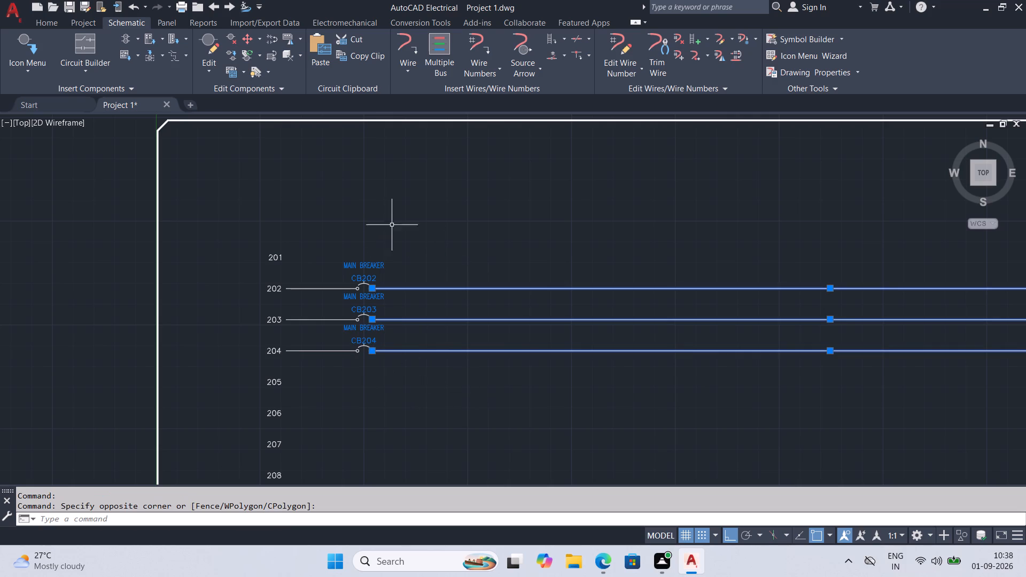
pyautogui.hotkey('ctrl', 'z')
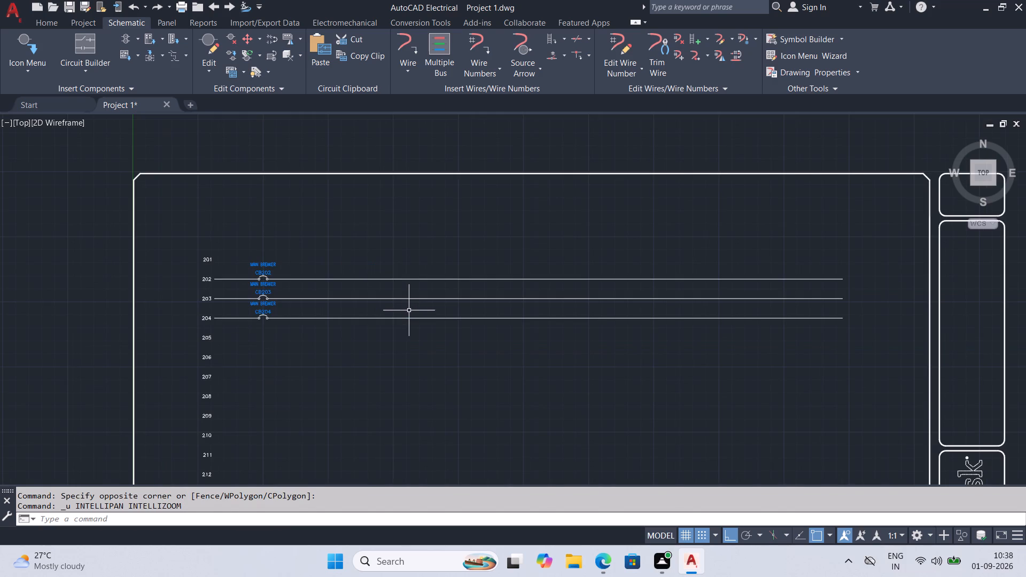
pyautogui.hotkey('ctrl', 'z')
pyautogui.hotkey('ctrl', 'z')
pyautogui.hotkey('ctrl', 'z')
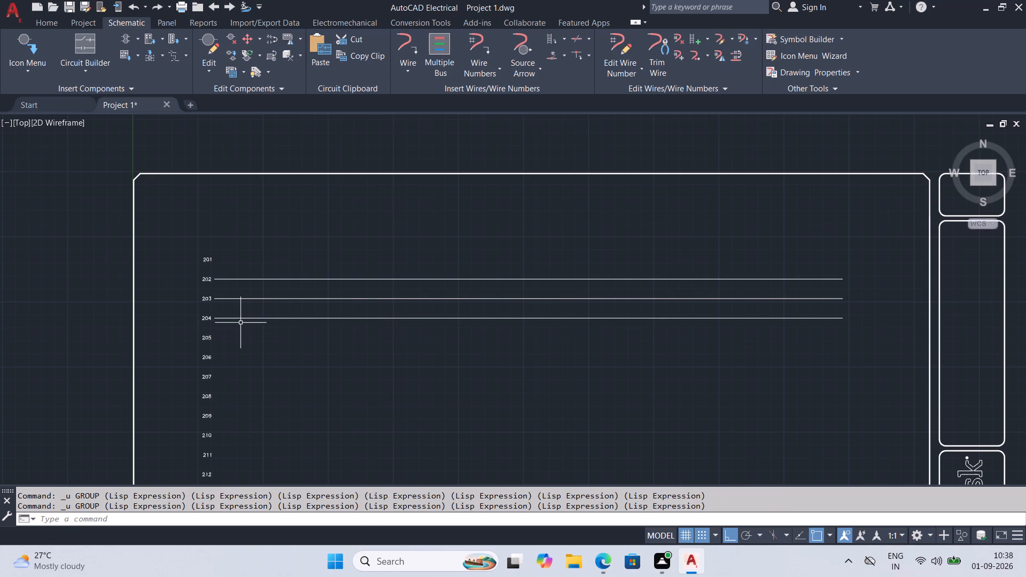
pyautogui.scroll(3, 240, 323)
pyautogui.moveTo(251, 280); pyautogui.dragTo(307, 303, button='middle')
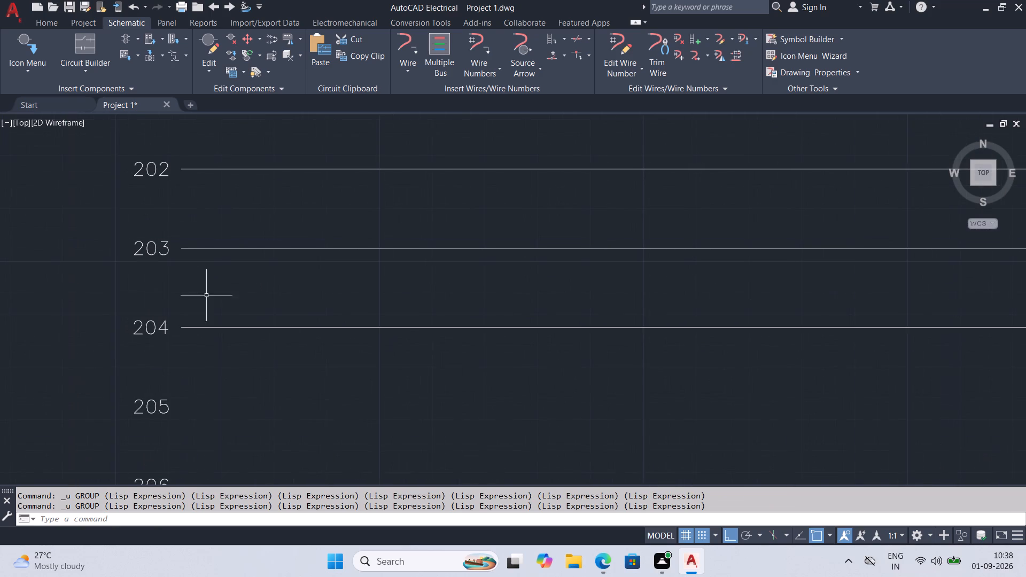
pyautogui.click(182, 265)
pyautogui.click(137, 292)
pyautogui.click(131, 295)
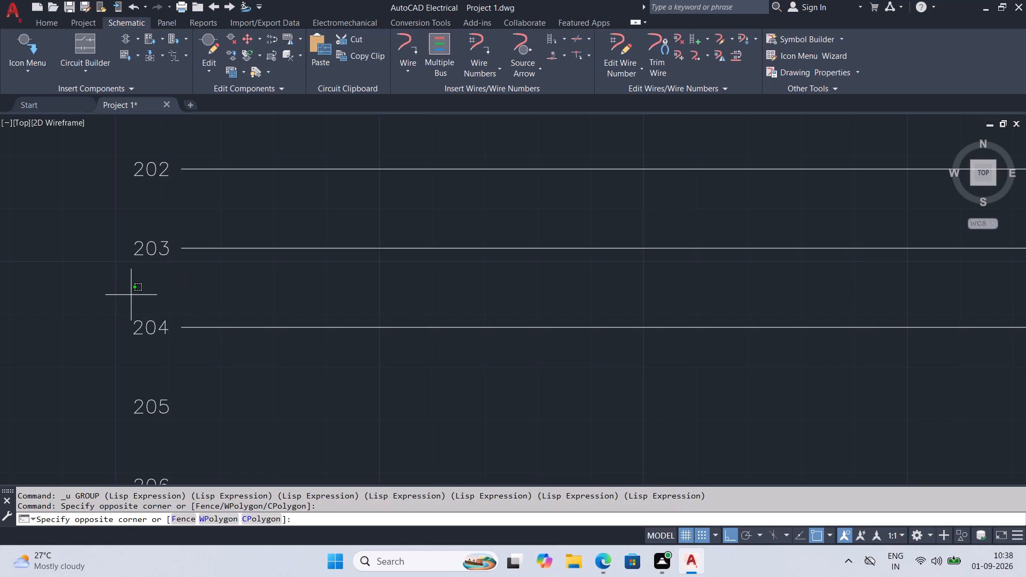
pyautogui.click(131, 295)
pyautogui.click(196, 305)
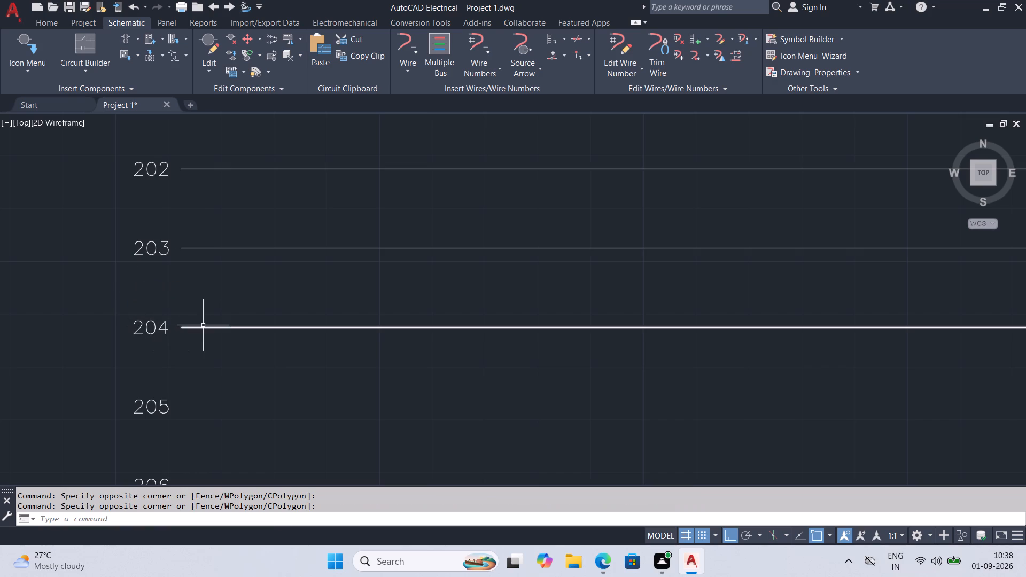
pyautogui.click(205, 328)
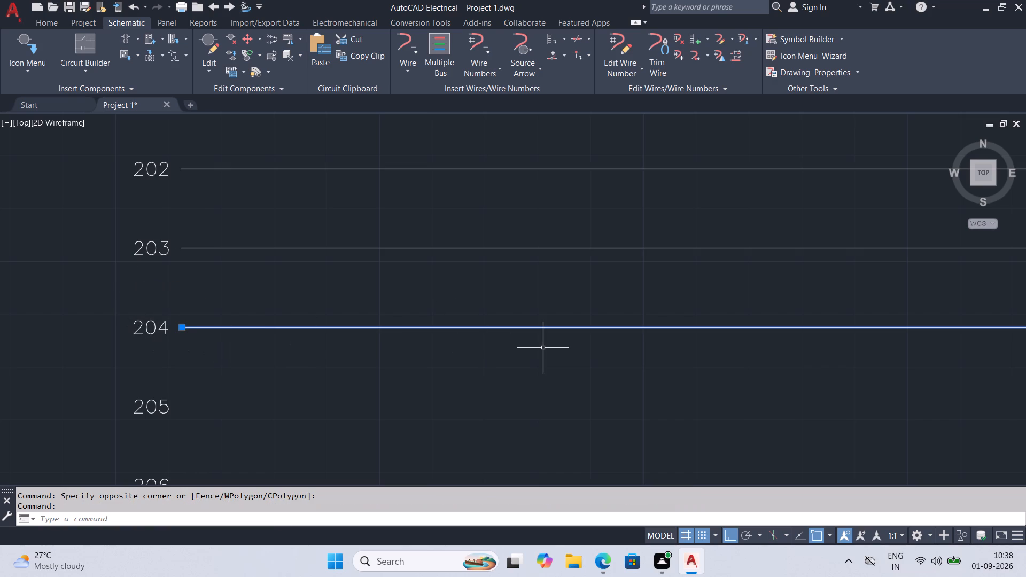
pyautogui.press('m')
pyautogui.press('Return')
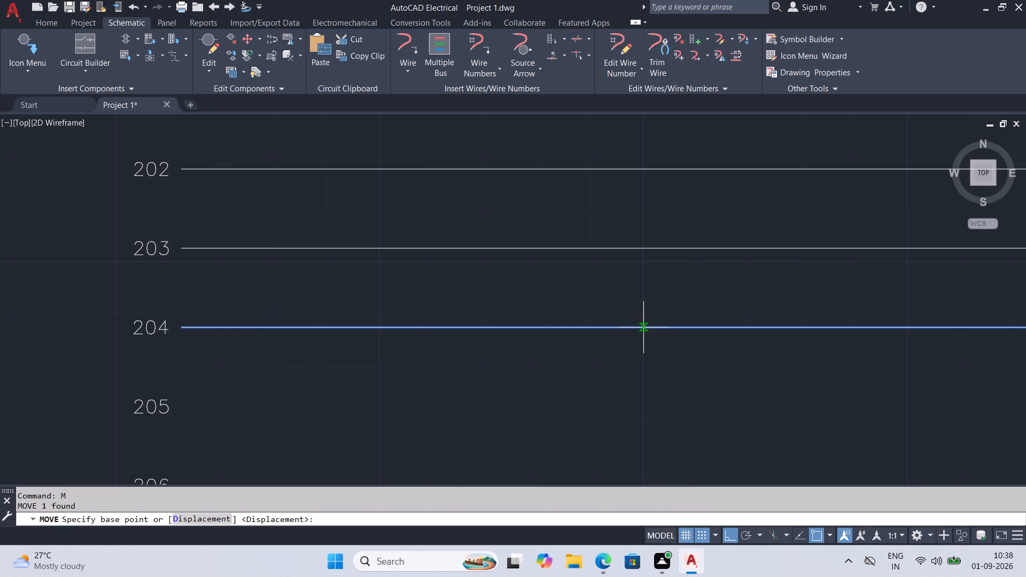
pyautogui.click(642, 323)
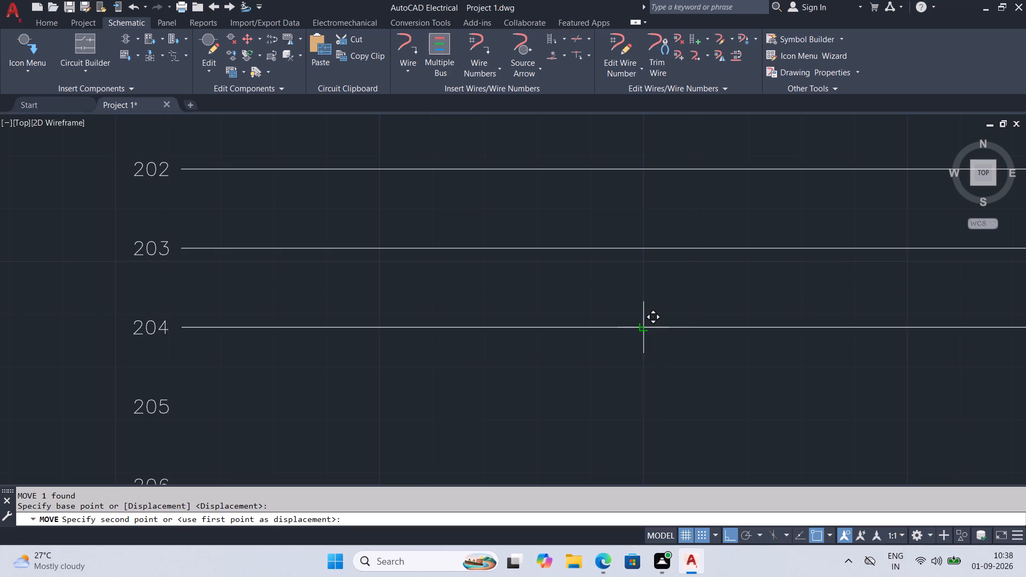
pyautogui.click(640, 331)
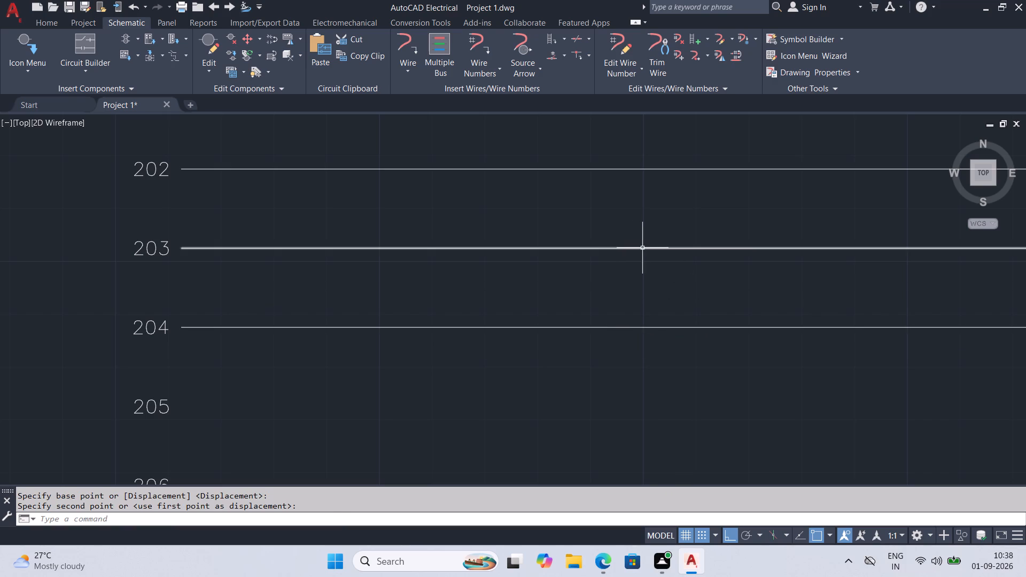
# Move the horizontal wire on line 203 up to midway between ladder references 202 and 203.
pyautogui.click(644, 248)
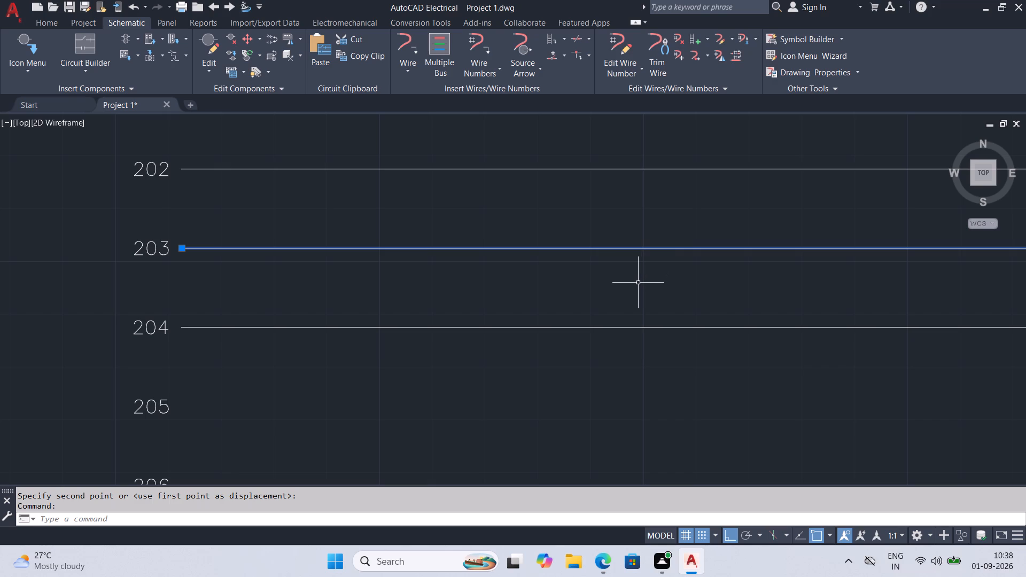
pyautogui.press('m')
pyautogui.press('Return')
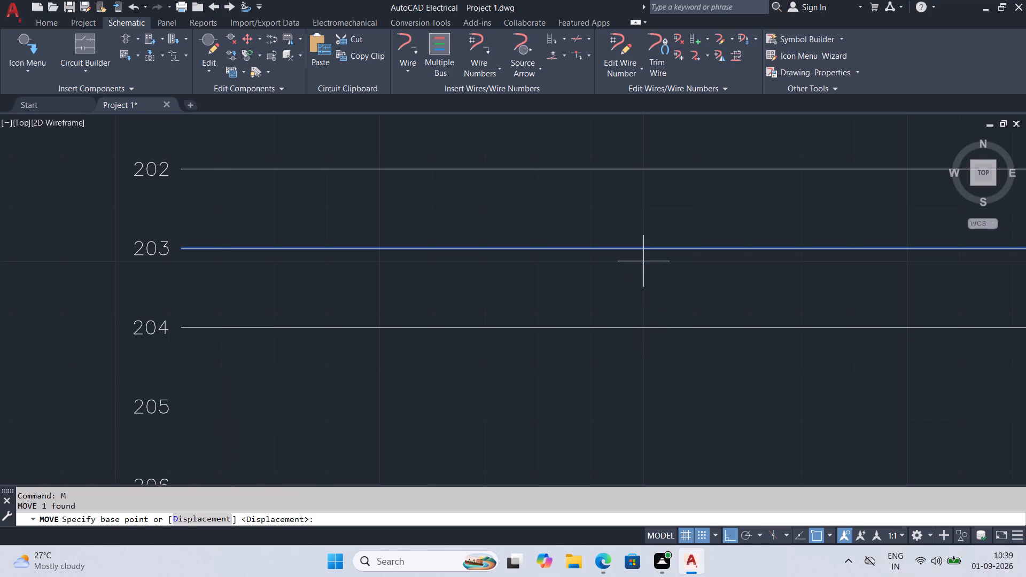
pyautogui.click(645, 252)
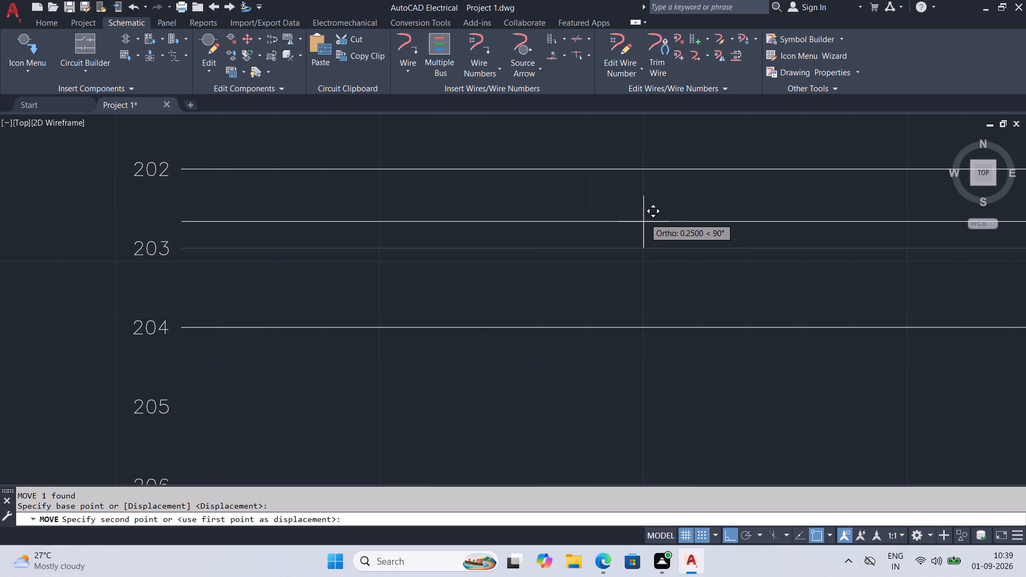
pyautogui.click(644, 215)
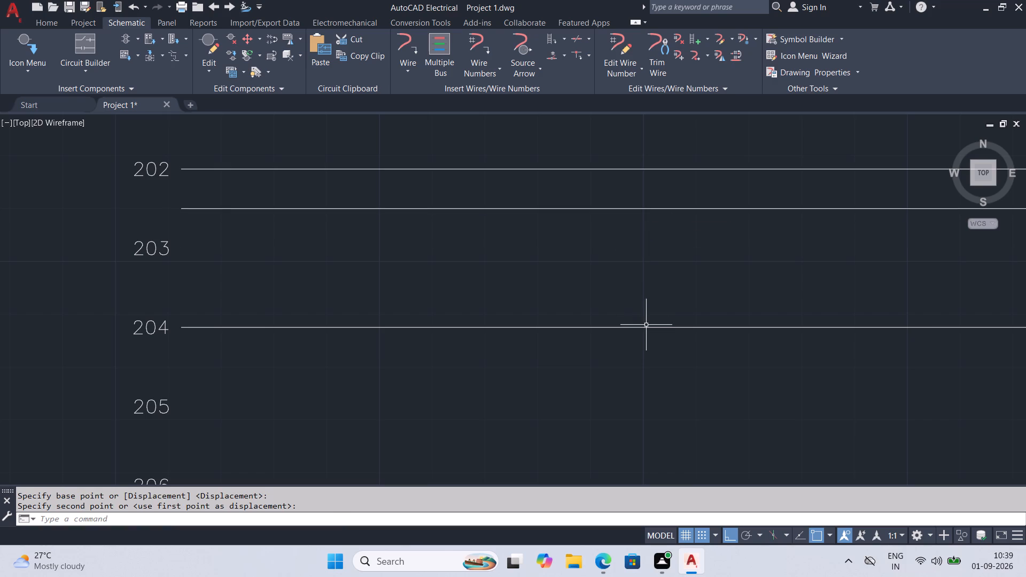
# Move the horizontal wire on line 204 up onto ladder reference 203.
pyautogui.click(646, 328)
pyautogui.press('m')
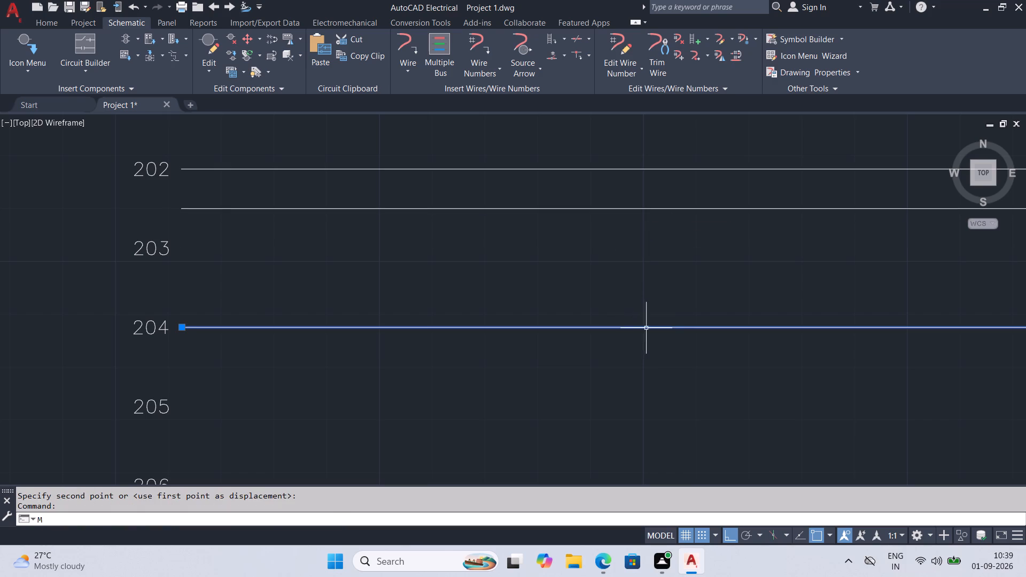
pyautogui.press('Return')
pyautogui.click(643, 331)
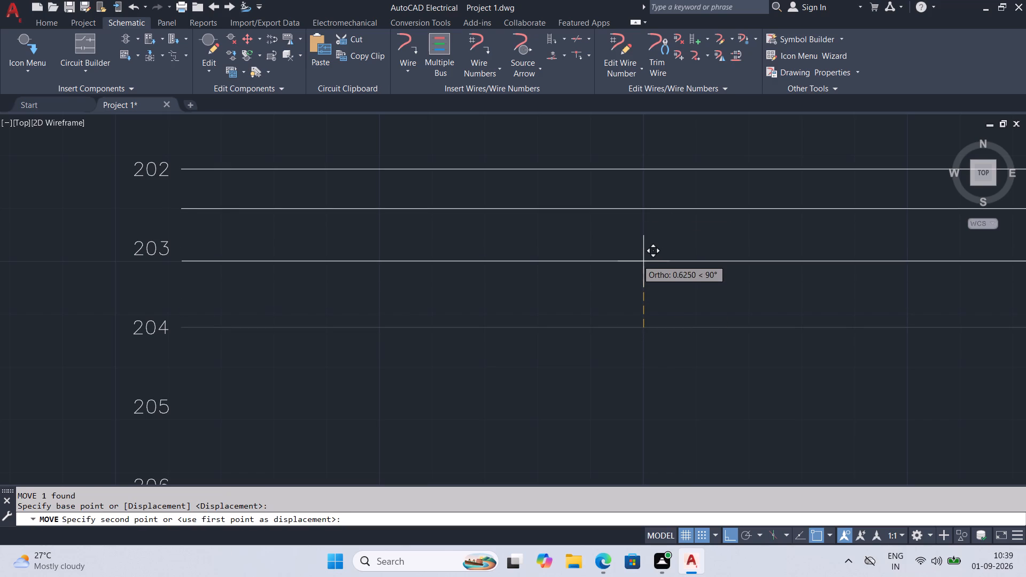
pyautogui.click(637, 244)
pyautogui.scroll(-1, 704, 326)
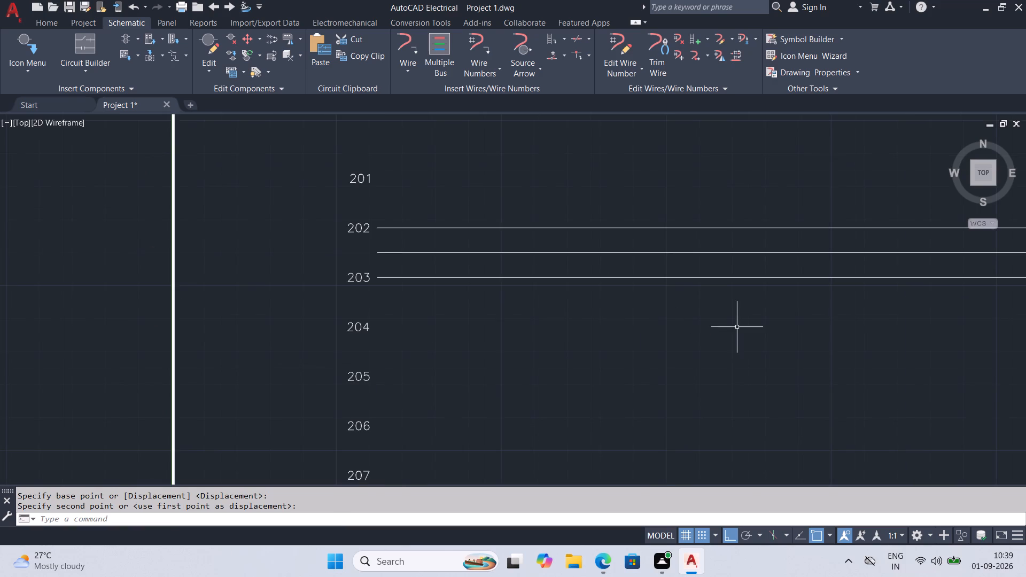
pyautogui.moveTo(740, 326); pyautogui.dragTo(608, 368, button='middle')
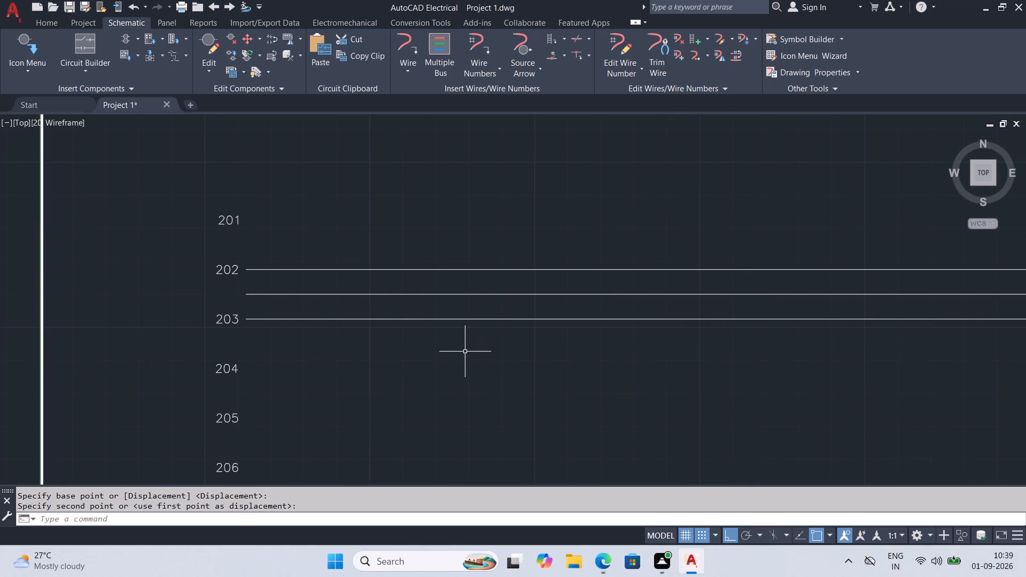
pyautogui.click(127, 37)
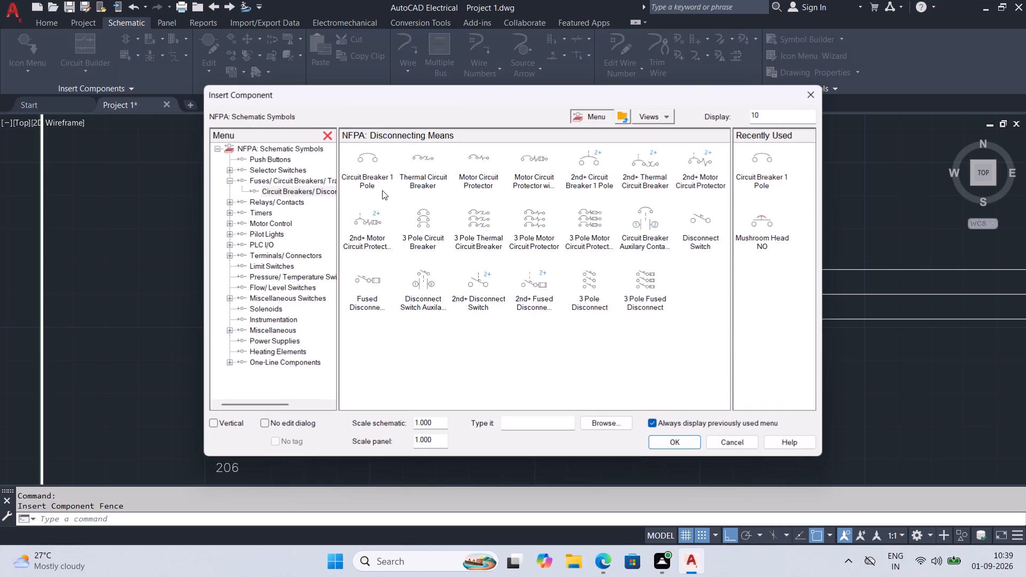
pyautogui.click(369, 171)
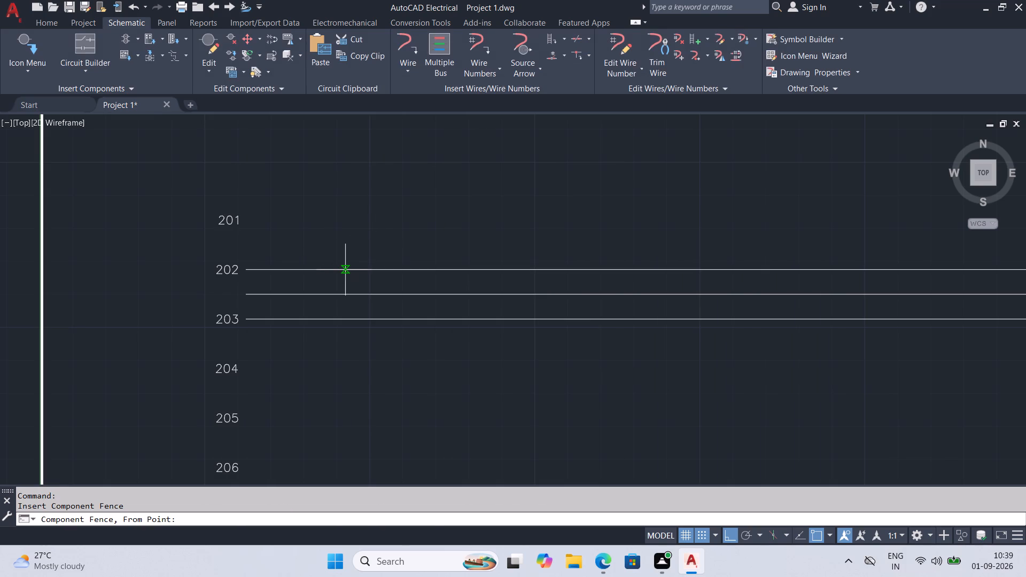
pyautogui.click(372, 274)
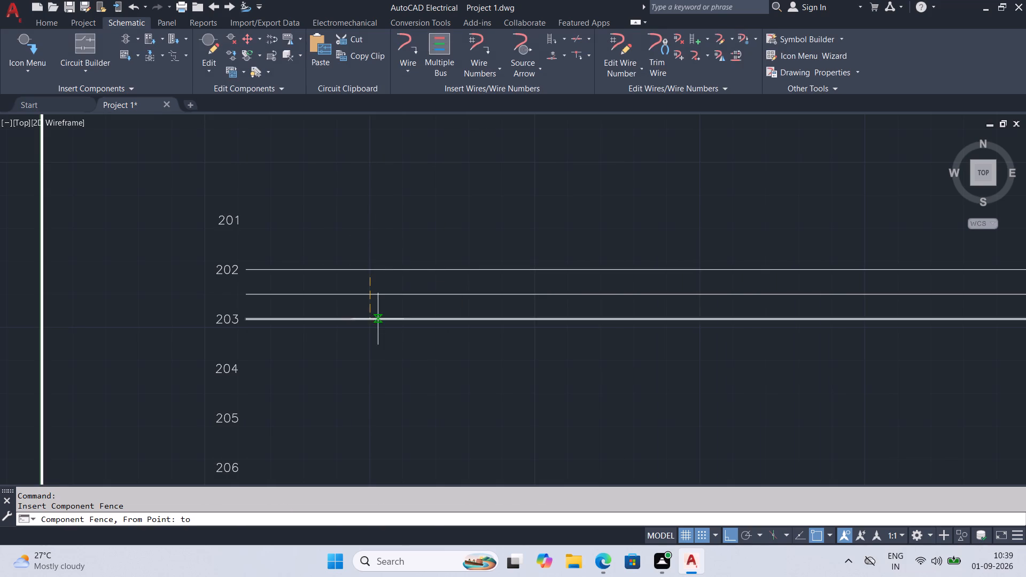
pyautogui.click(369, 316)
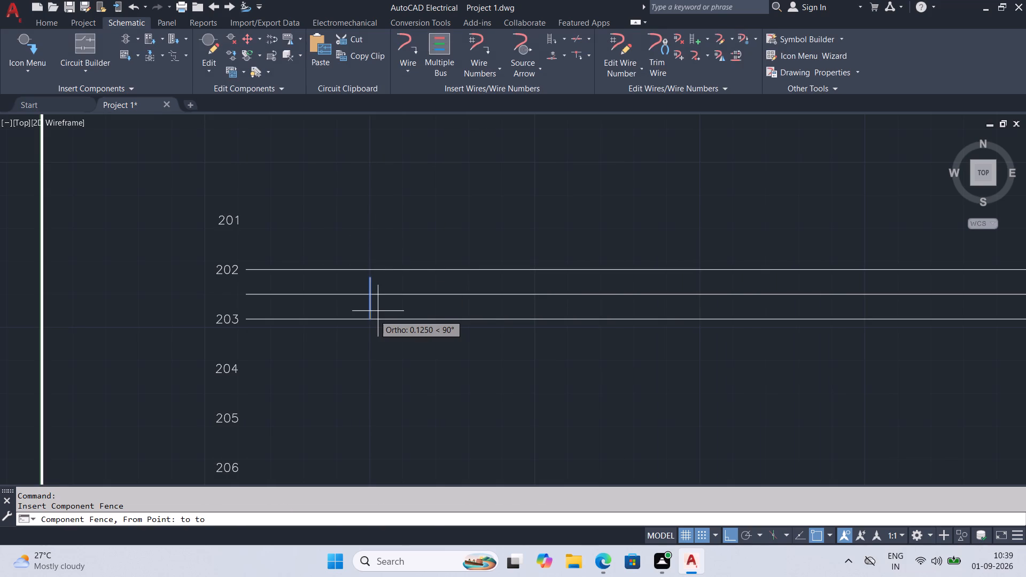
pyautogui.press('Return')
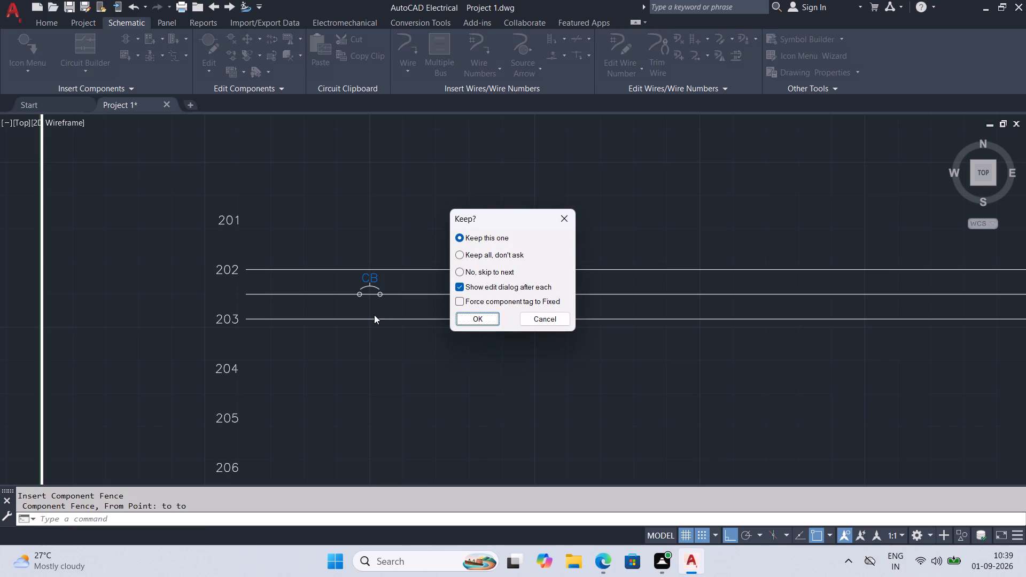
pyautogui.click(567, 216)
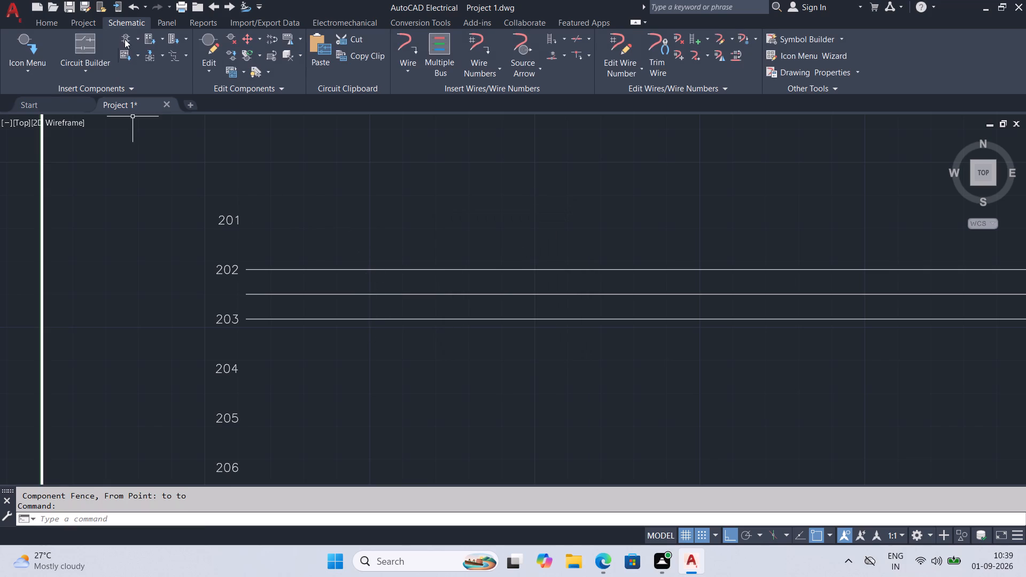
# Multiple-insert Circuit Breaker 1 Pole symbols across the three wires between lines 202 and 203, keeping all without asking.
pyautogui.click(125, 38)
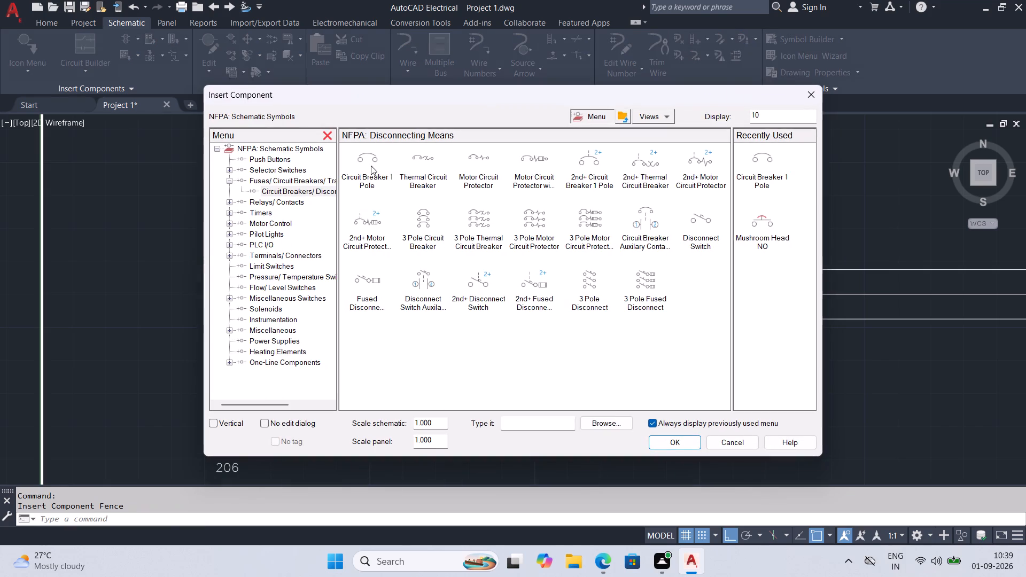
pyautogui.click(371, 162)
pyautogui.click(371, 270)
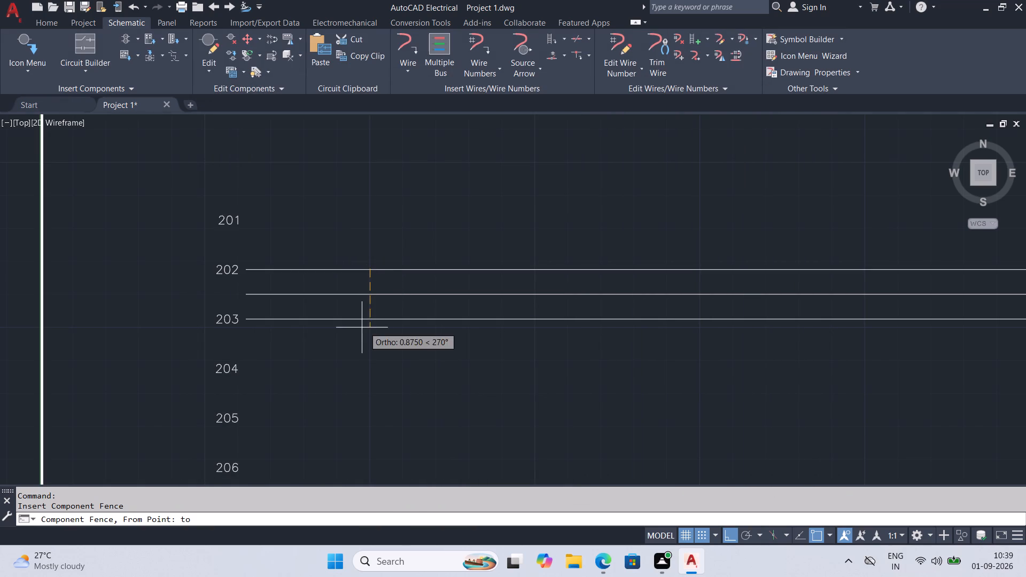
pyautogui.click(370, 317)
pyautogui.press('Return')
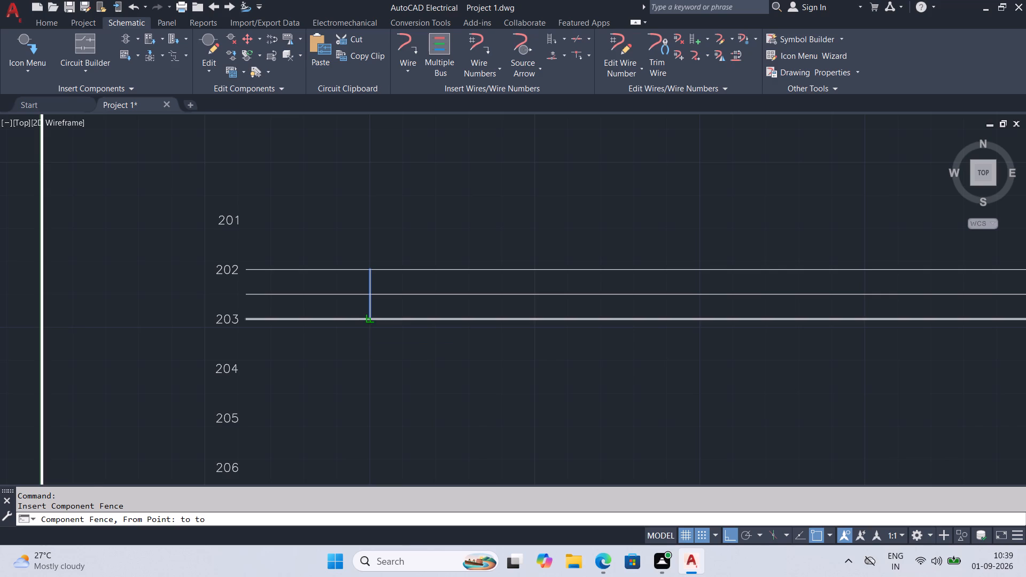
pyautogui.click(483, 256)
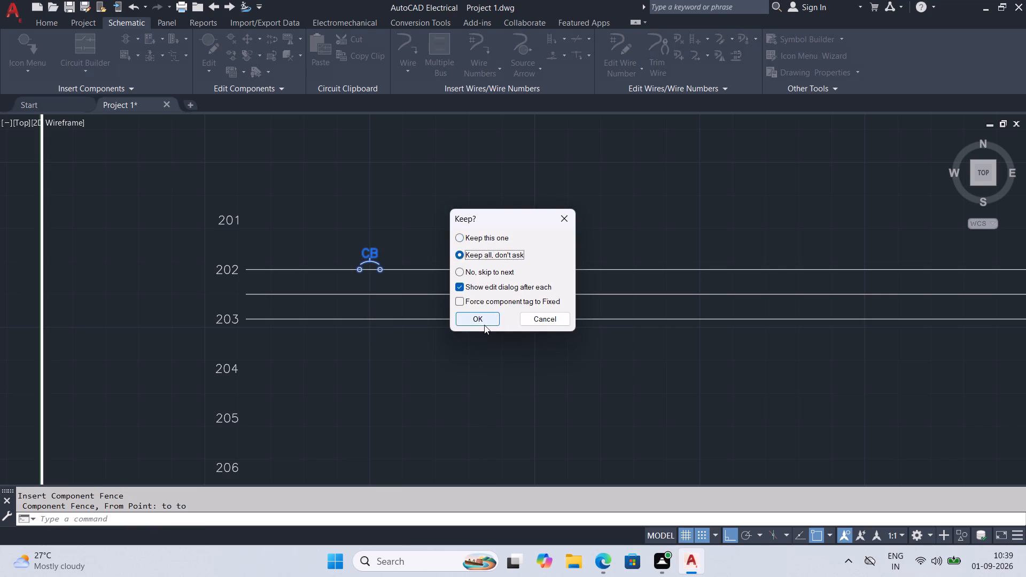
pyautogui.click(484, 325)
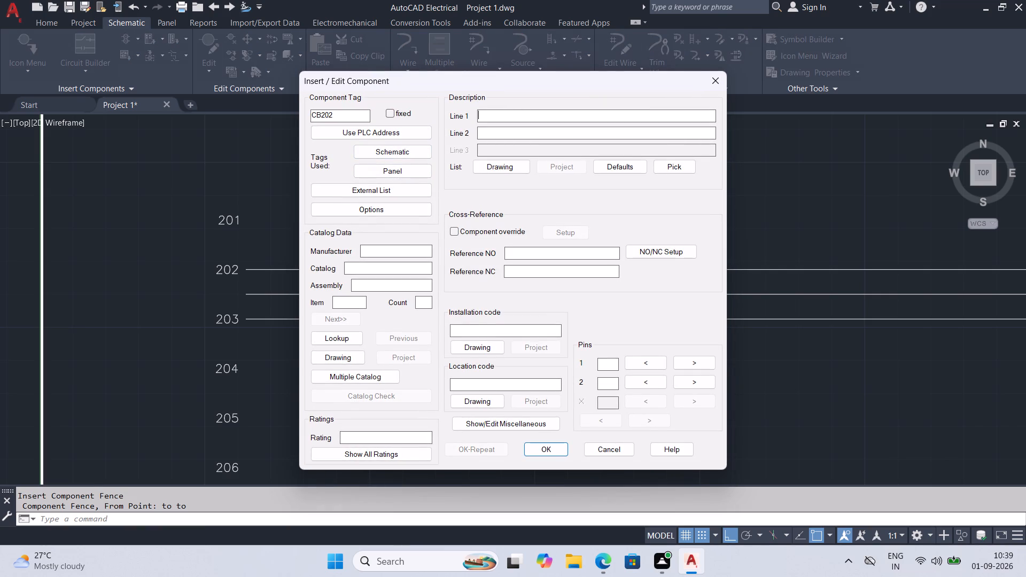
# Give the first circuit breaker, on line 202, the description MAIN BREAKER and the location code MCAB5.
pyautogui.write('MAIN BREAKER')
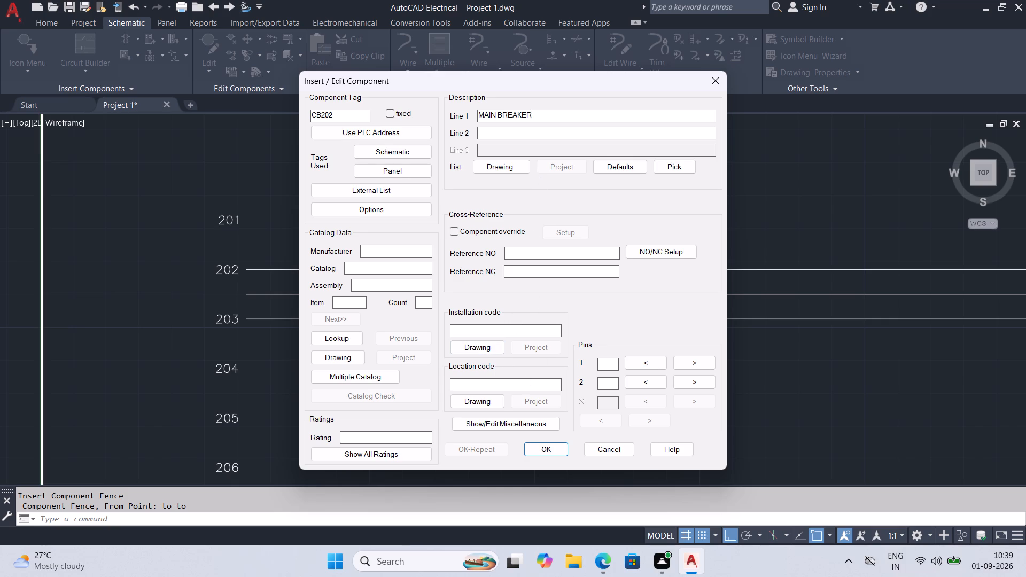
pyautogui.click(496, 383)
pyautogui.write('MCA')
pyautogui.press('b')
pyautogui.press('5')
pyautogui.click(534, 449)
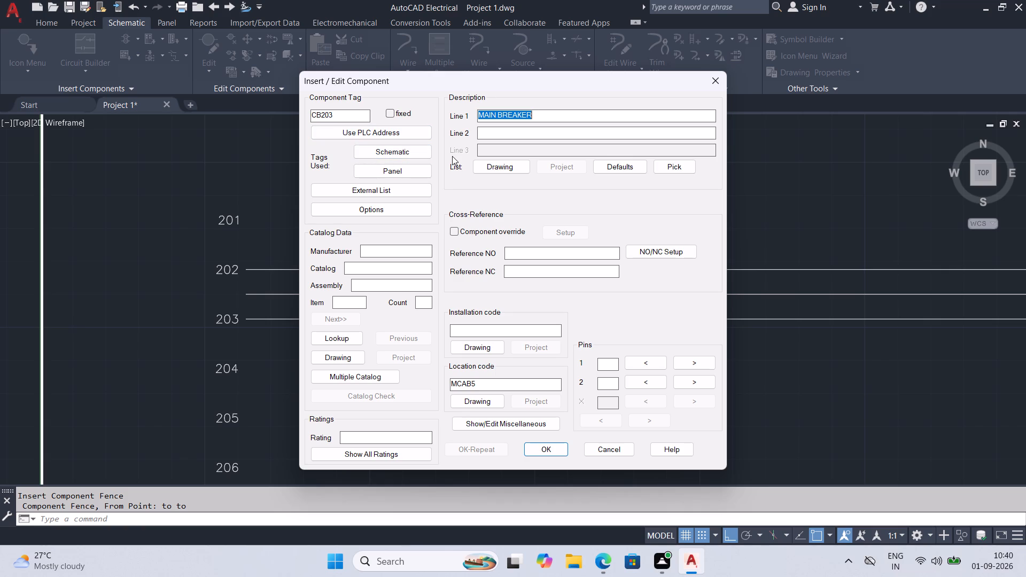
# Clear the description, component tag and location code of the second circuit breaker, on the middle wire, and accept it.
pyautogui.press('Delete')
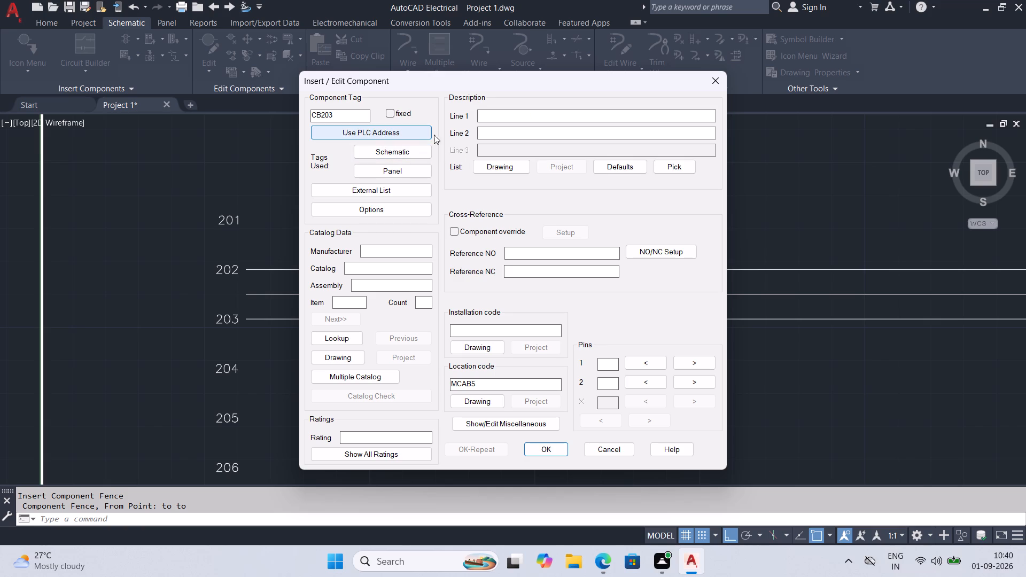
pyautogui.click(357, 112)
pyautogui.press('Delete')
pyautogui.press('Delete')
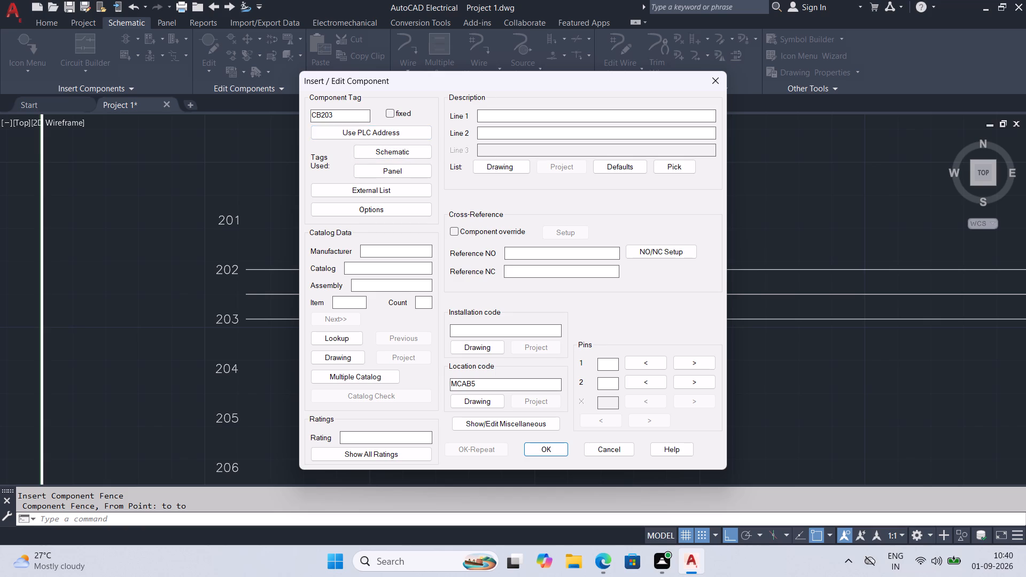
pyautogui.press('BackSpace')
pyautogui.press('BackSpace')
pyautogui.press('BackSpace')
pyautogui.press('BackSpace')
pyautogui.press('BackSpace')
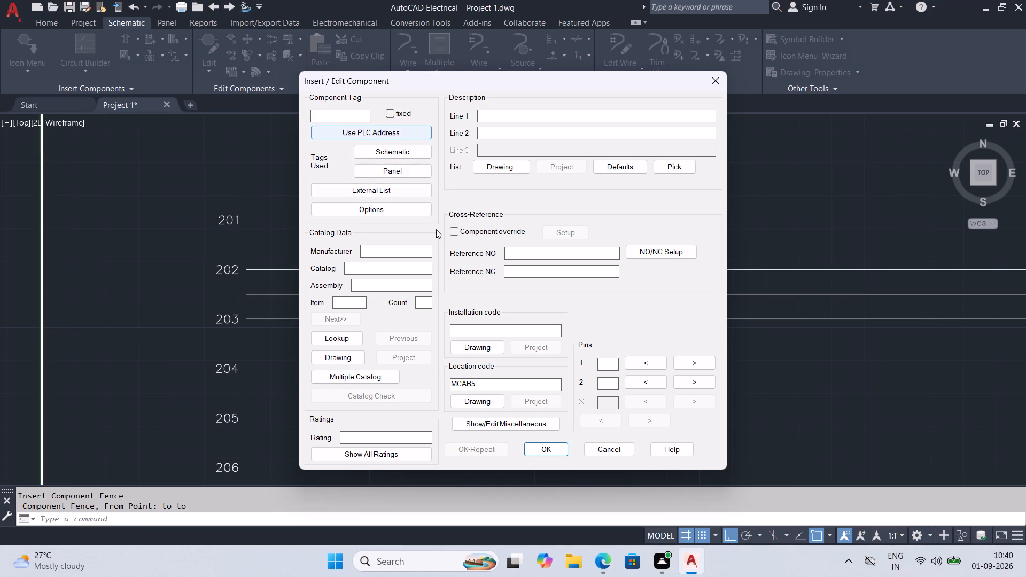
pyautogui.moveTo(498, 381); pyautogui.dragTo(432, 363)
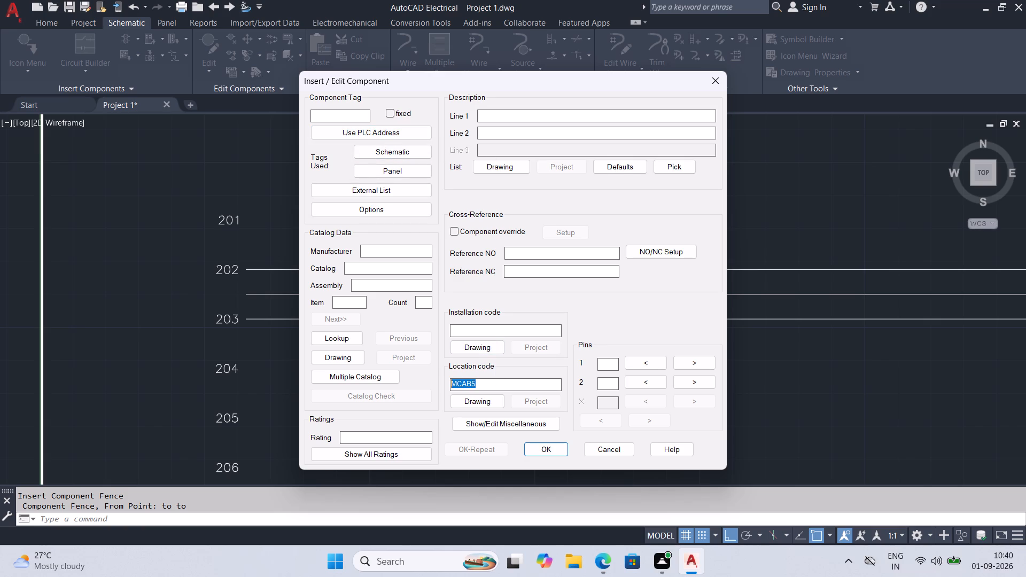
pyautogui.moveTo(432, 363); pyautogui.dragTo(405, 358)
pyautogui.press('BackSpace')
pyautogui.click(550, 446)
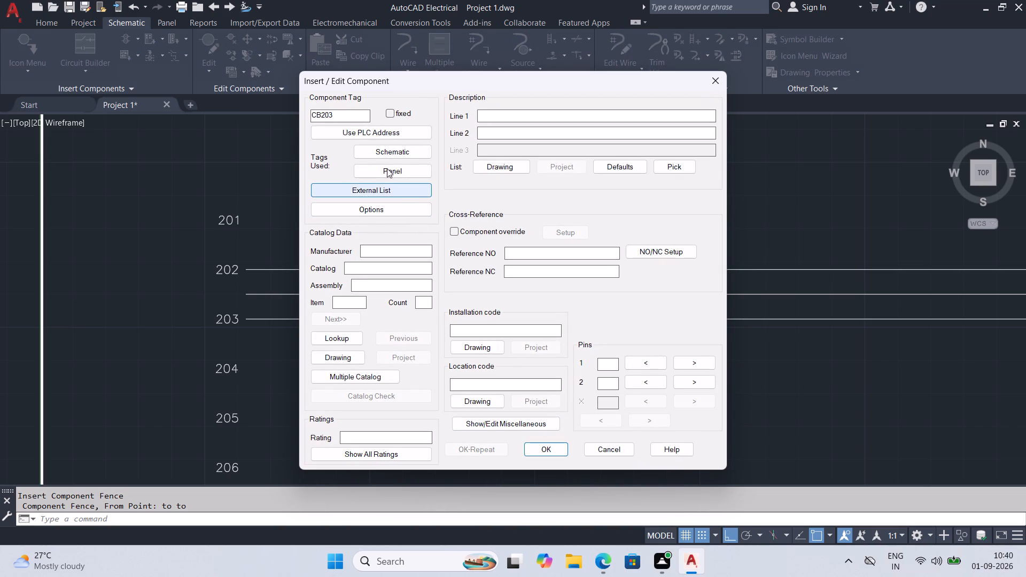
# Clear the component tag of the third circuit breaker, on line 203, and accept it.
pyautogui.moveTo(340, 111); pyautogui.dragTo(308, 118)
pyautogui.press('BackSpace')
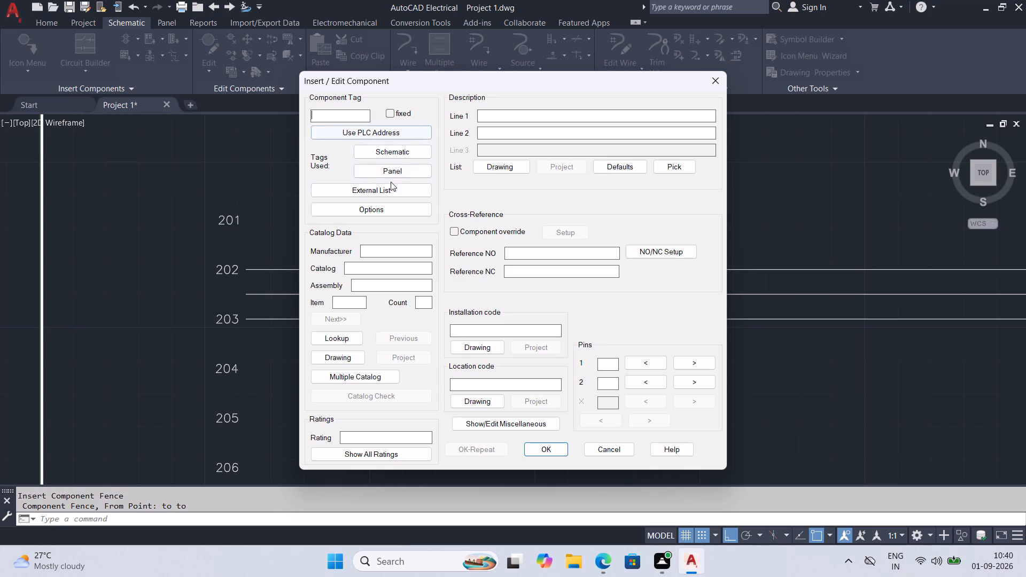
pyautogui.click(549, 452)
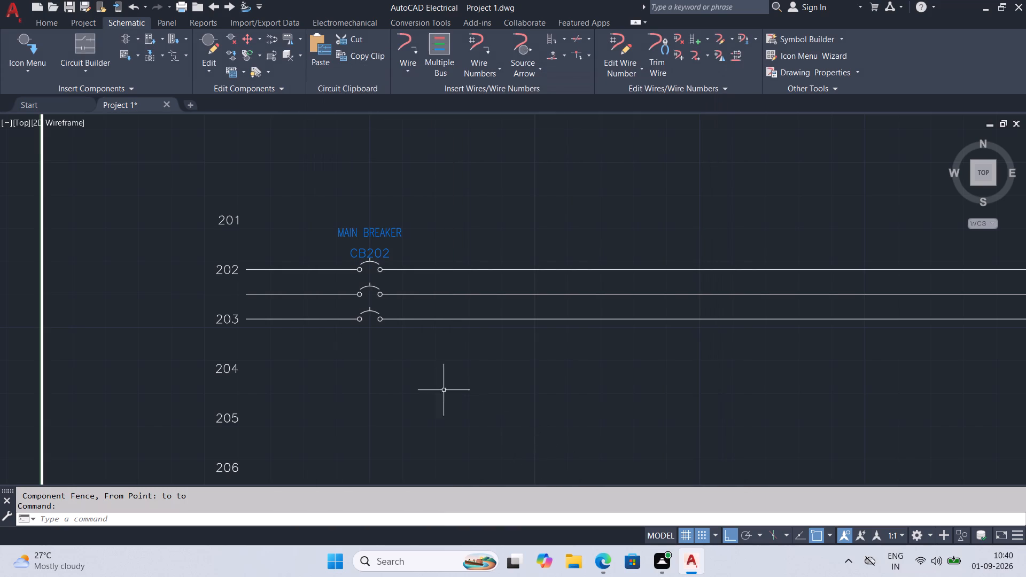
# In the line 202 breaker's attributes, move the value MCAB5 from LOC to XREF and apply it.
pyautogui.doubleClick(385, 231)
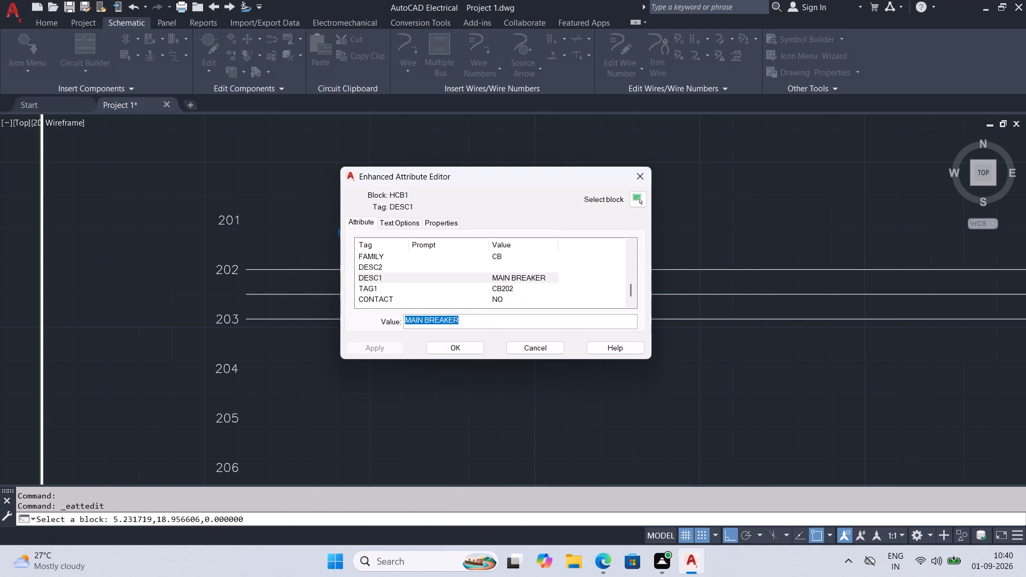
pyautogui.scroll(-2, 506, 278)
pyautogui.scroll(1, 503, 278)
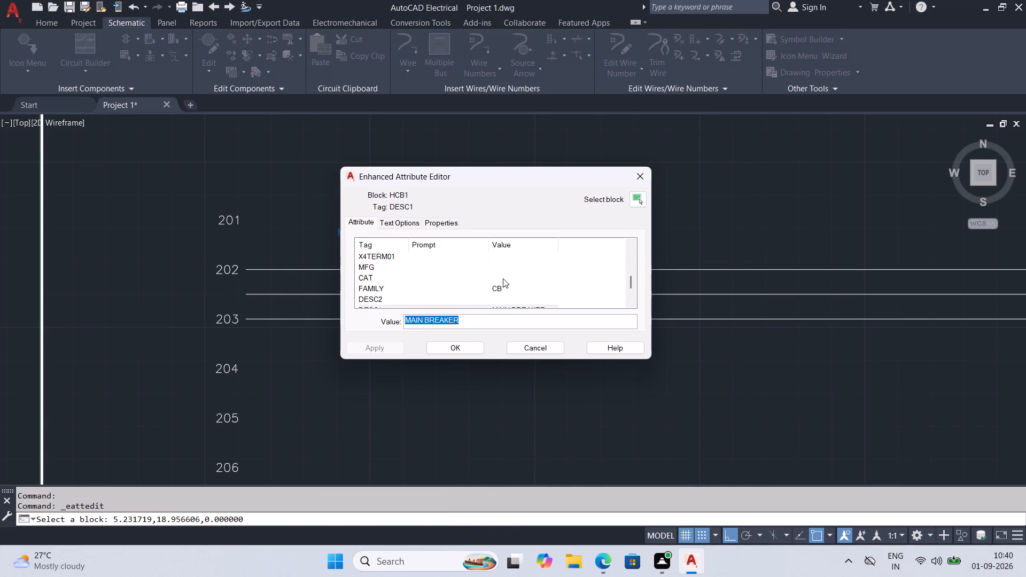
pyautogui.scroll(3, 503, 278)
pyautogui.scroll(-1, 499, 279)
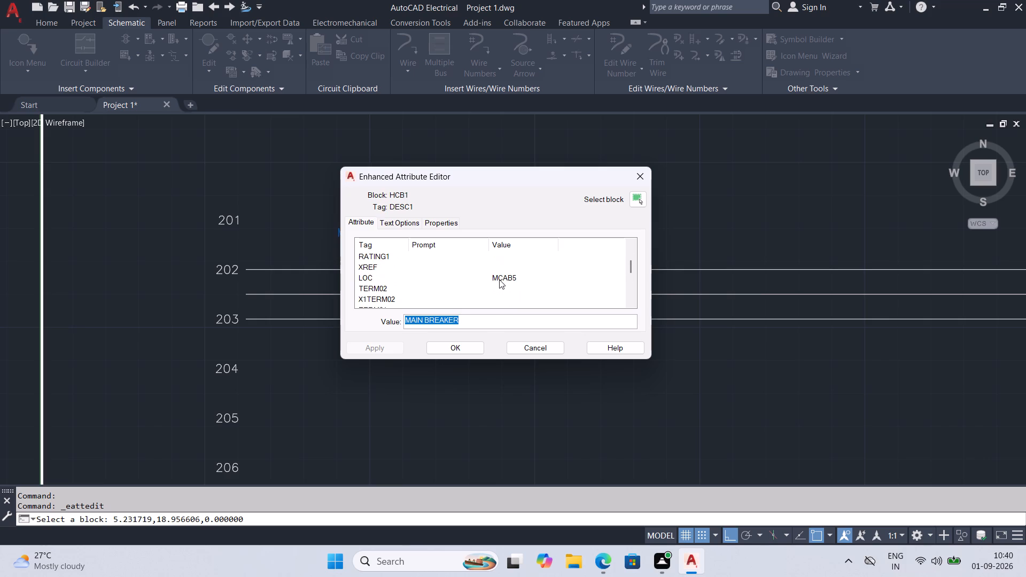
pyautogui.click(499, 279)
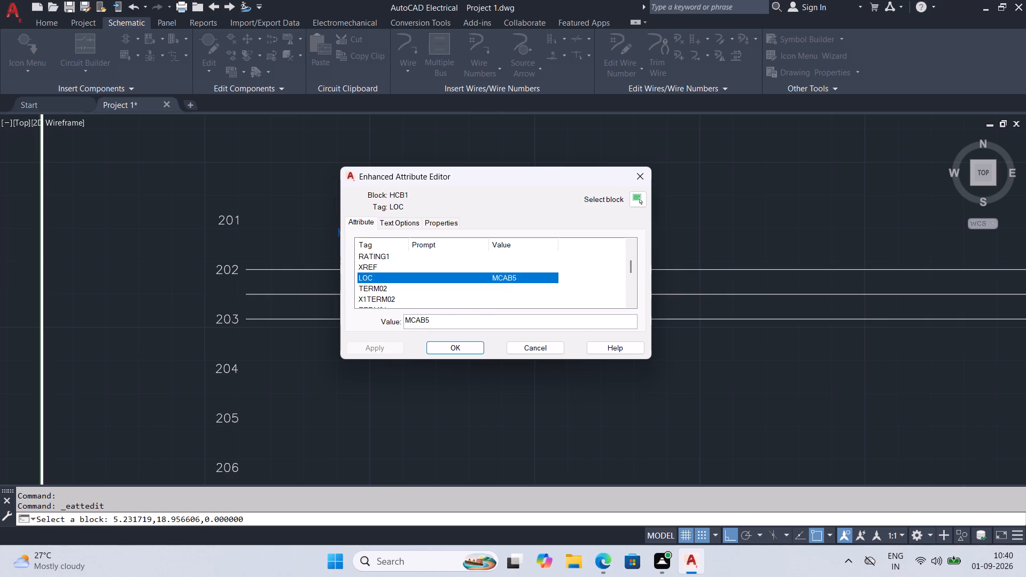
pyautogui.moveTo(452, 321); pyautogui.dragTo(368, 313)
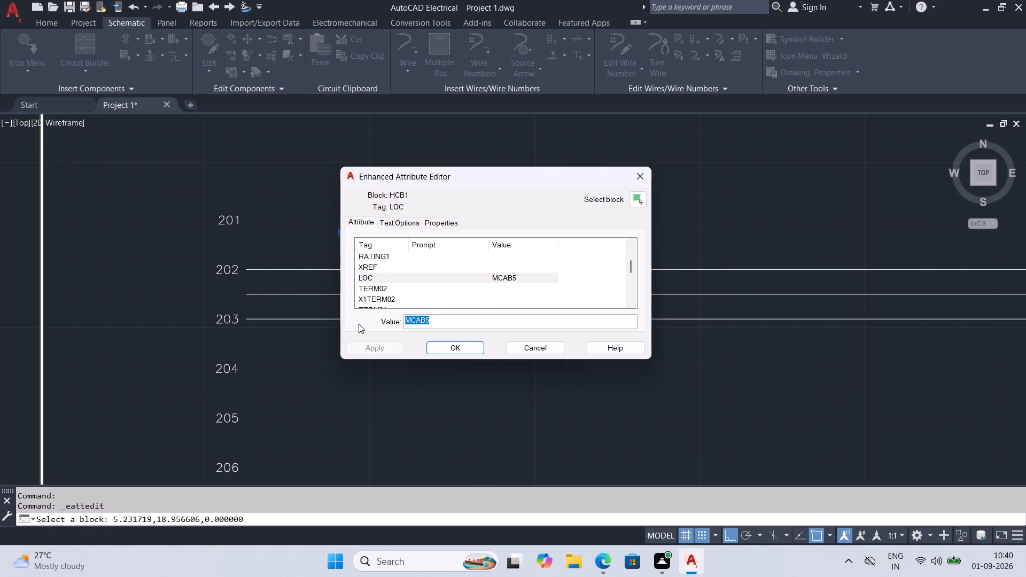
pyautogui.hotkey('ctrl', 'x')
pyautogui.click(361, 270)
pyautogui.keyDown('ctrl'); pyautogui.click(445, 323); pyautogui.keyUp('ctrl')
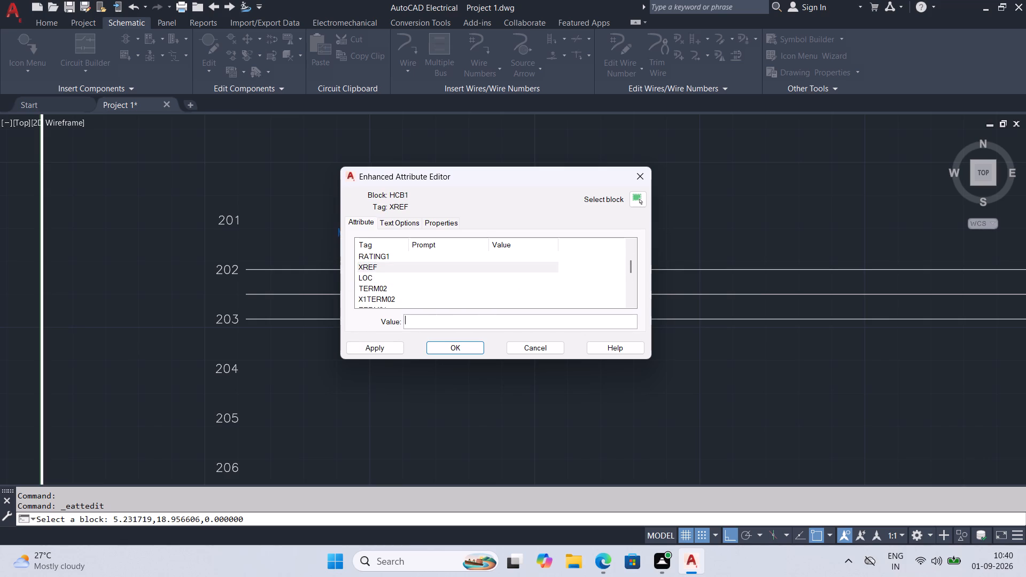
pyautogui.hotkey('ctrl', 'v')
pyautogui.click(397, 347)
pyautogui.click(439, 347)
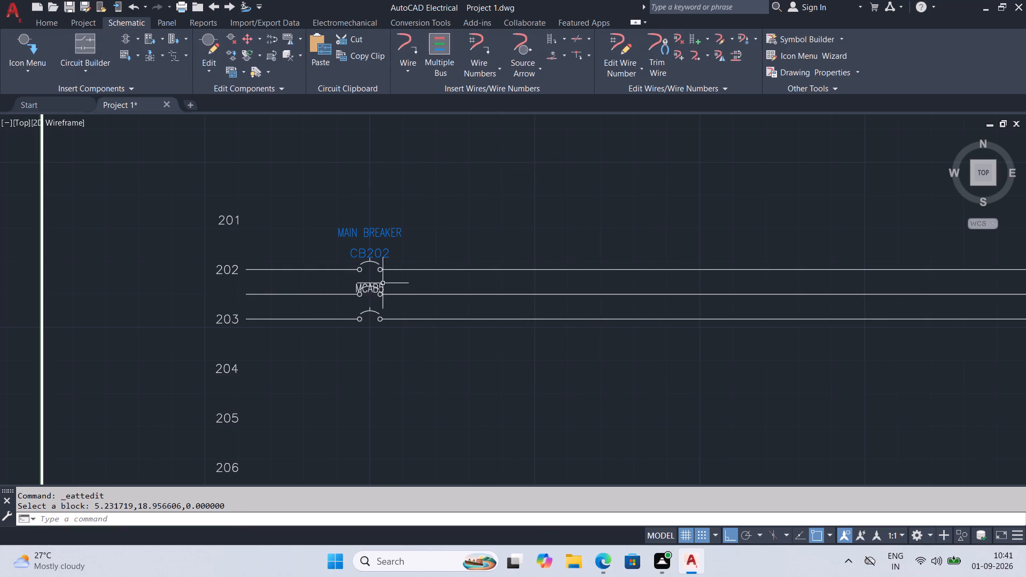
# Move the MCAB5 text from below the line 202 breaker to just above its MAIN BREAKER description.
pyautogui.click(381, 286)
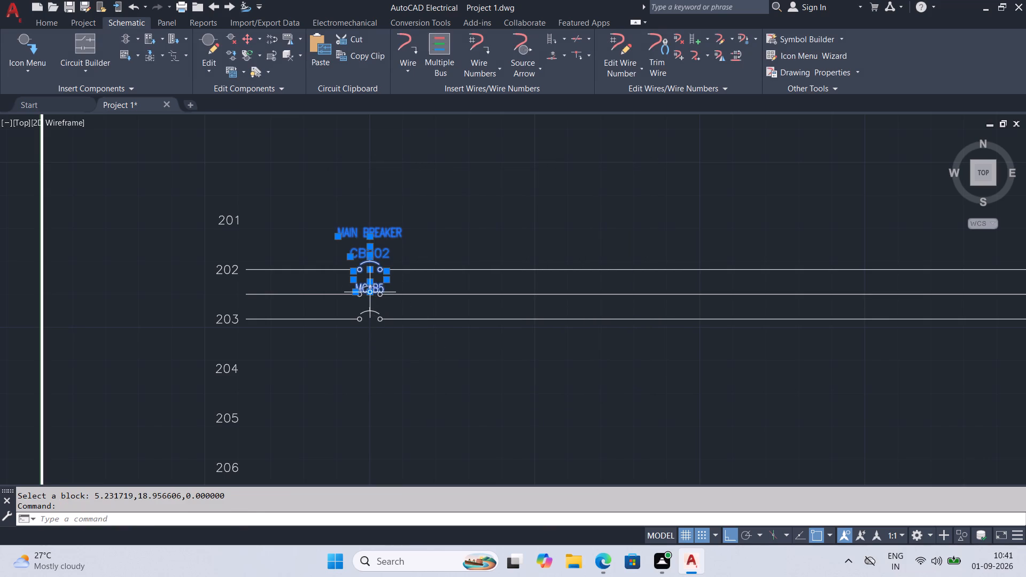
pyautogui.click(369, 292)
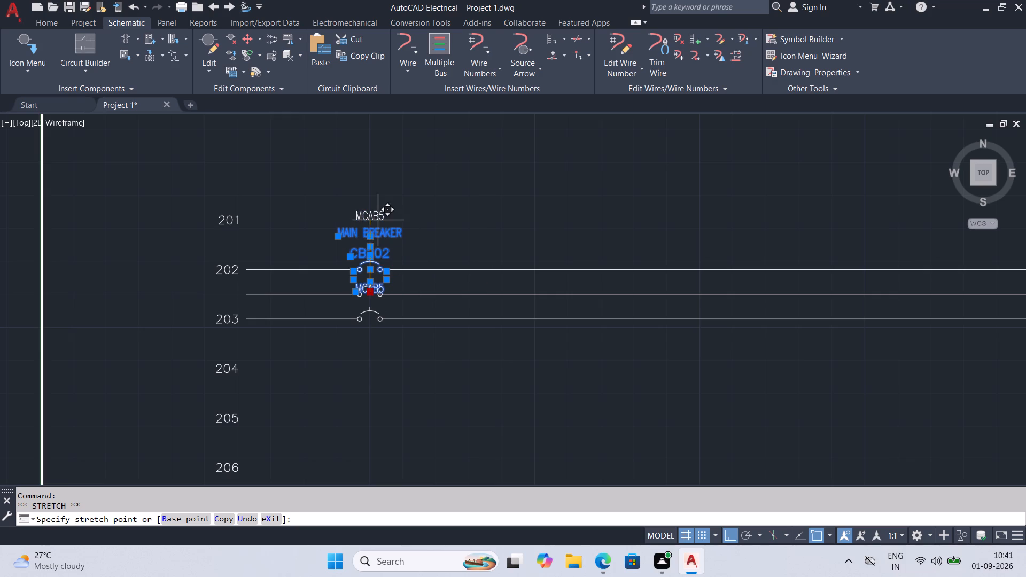
pyautogui.click(378, 223)
# Save the drawing.
pyautogui.hotkey('ctrl', 's')
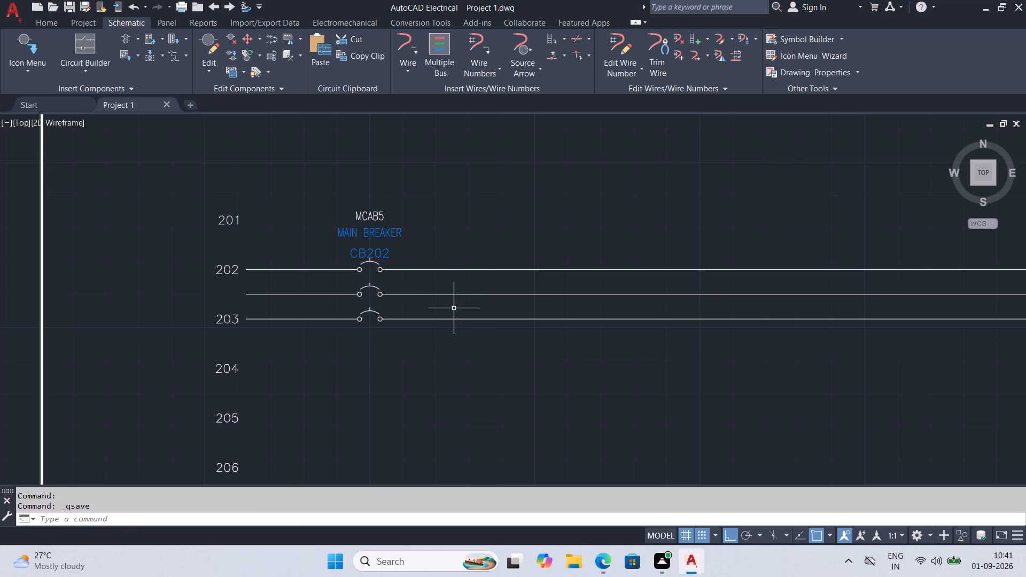
pyautogui.hotkey('ctrl', 's')
pyautogui.hotkey('ctrl', 's')
# Link the three circuit breakers on lines 202–203 with a dashed line, from the top breaker down to the bottom one.
pyautogui.click(182, 59)
pyautogui.click(184, 57)
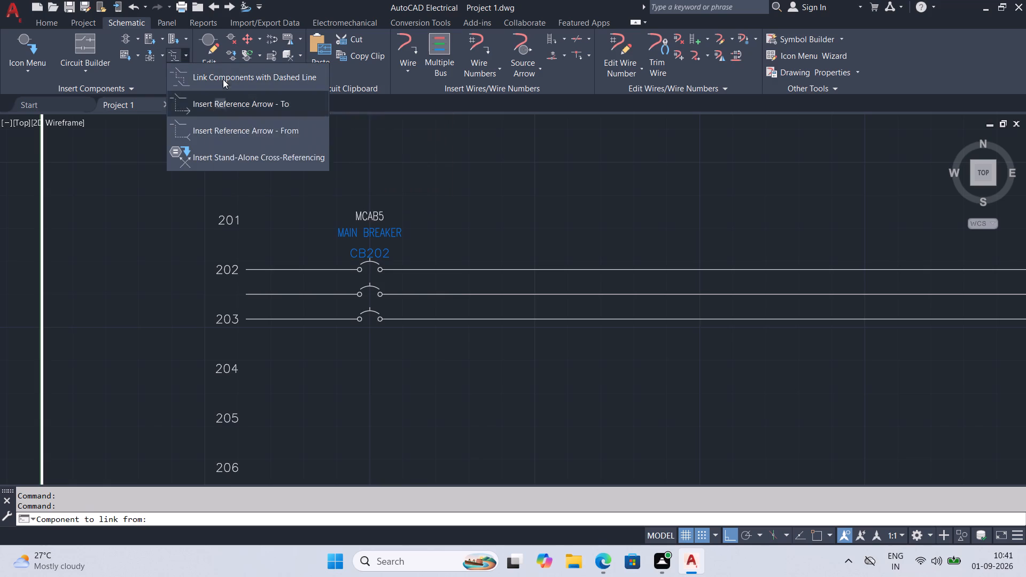
pyautogui.click(223, 79)
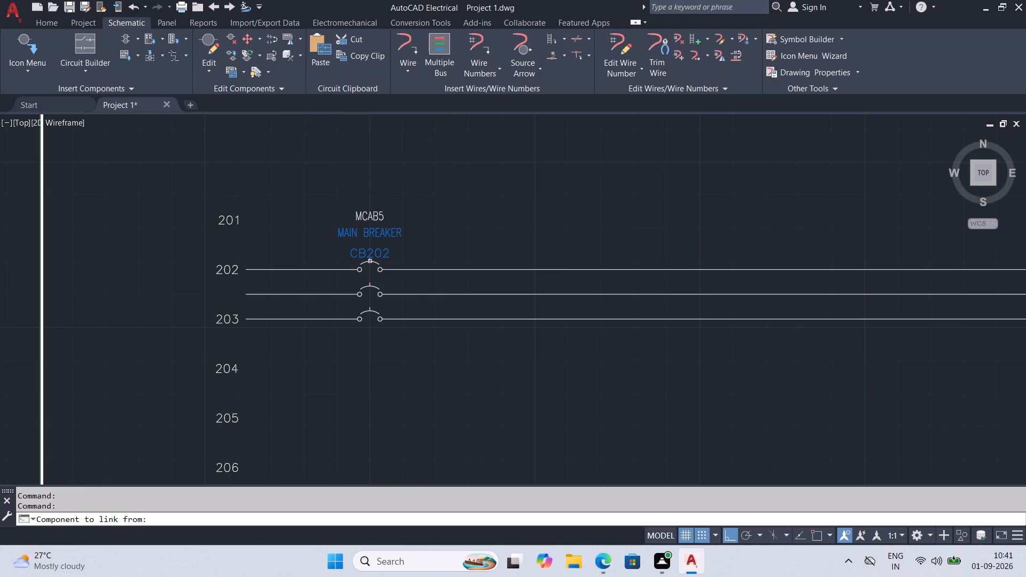
pyautogui.click(370, 263)
pyautogui.click(369, 286)
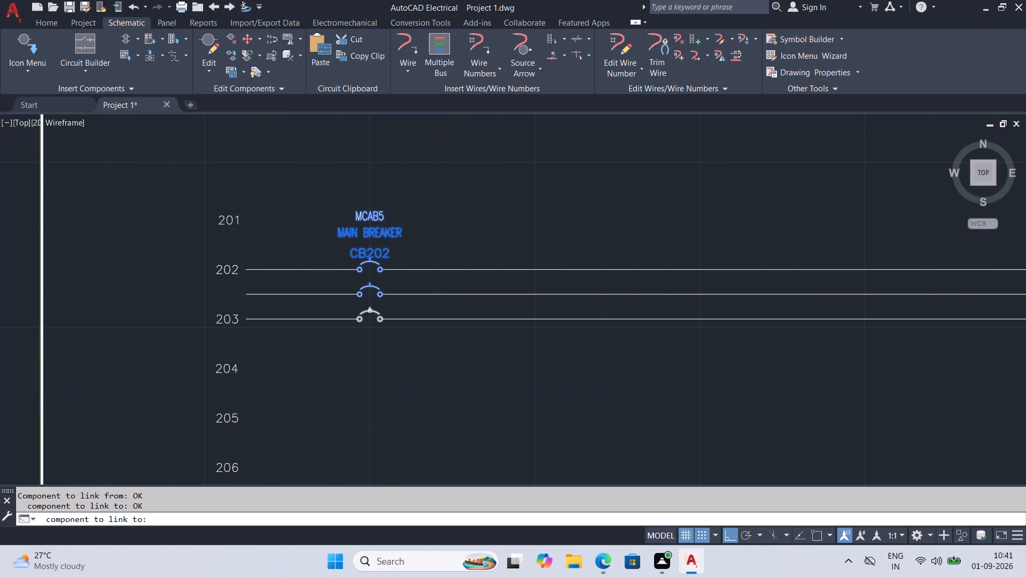
pyautogui.click(370, 310)
pyautogui.press('Return')
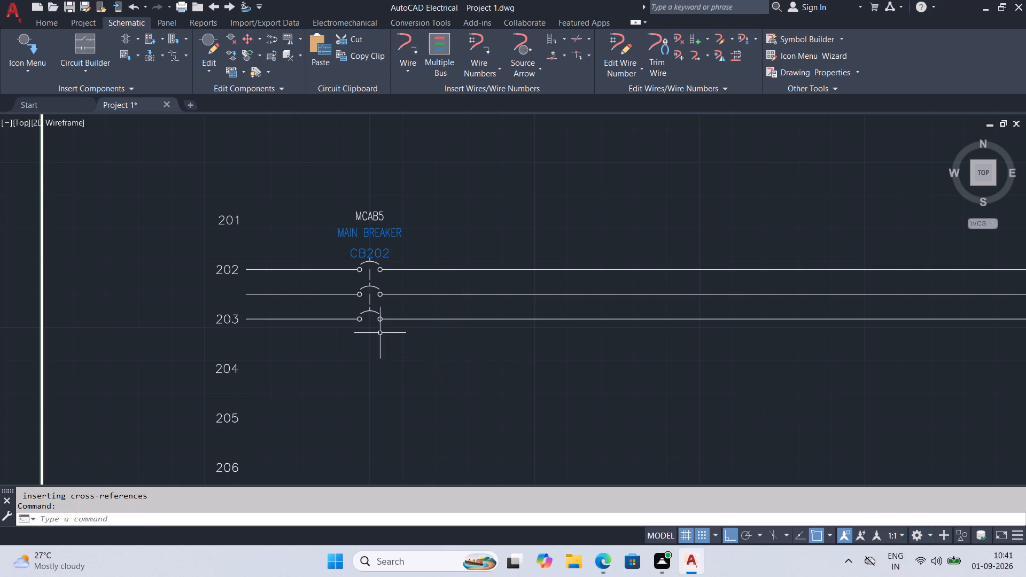
# Set the RATING1 attribute of the bottom circuit breaker, on line 203, to 15A.
pyautogui.doubleClick(368, 318)
pyautogui.click(365, 341)
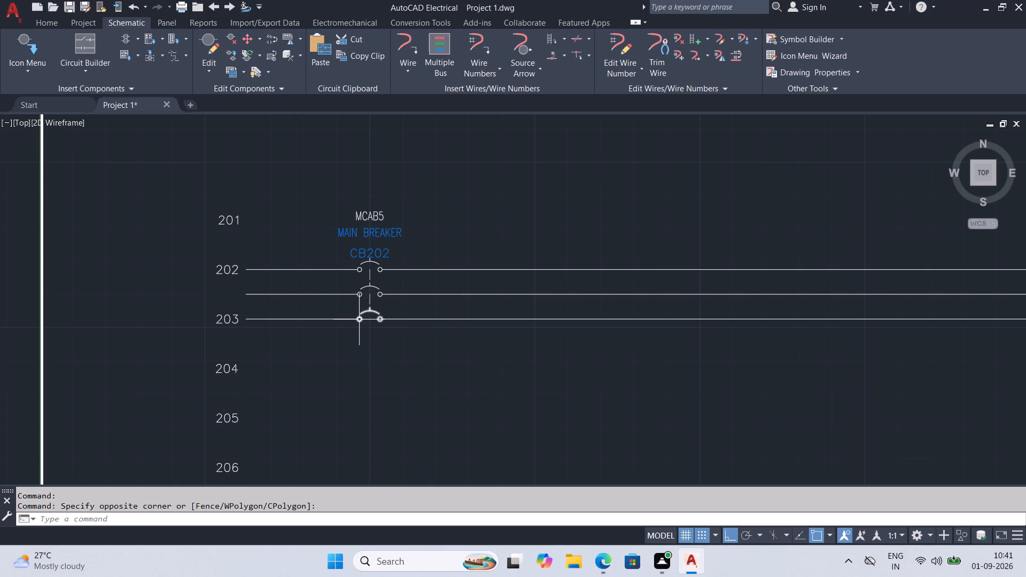
pyautogui.doubleClick(359, 319)
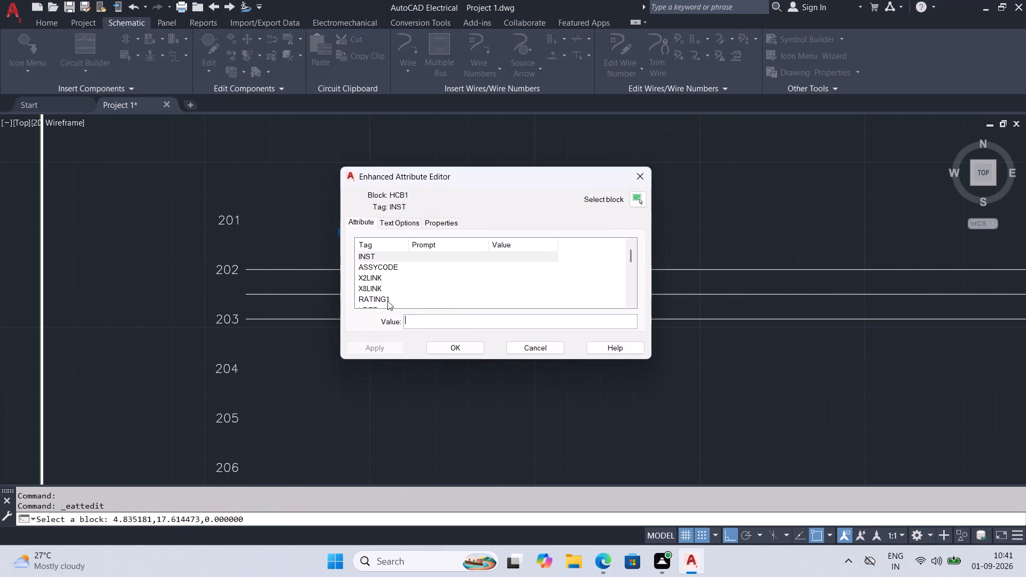
pyautogui.click(386, 300)
pyautogui.click(435, 323)
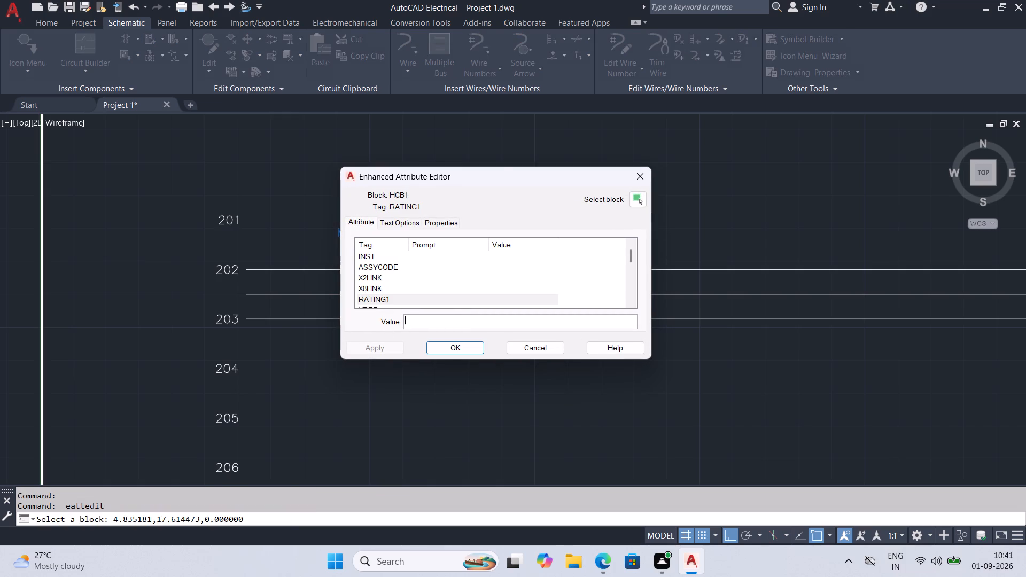
pyautogui.write('15A')
pyautogui.click(356, 355)
pyautogui.click(381, 348)
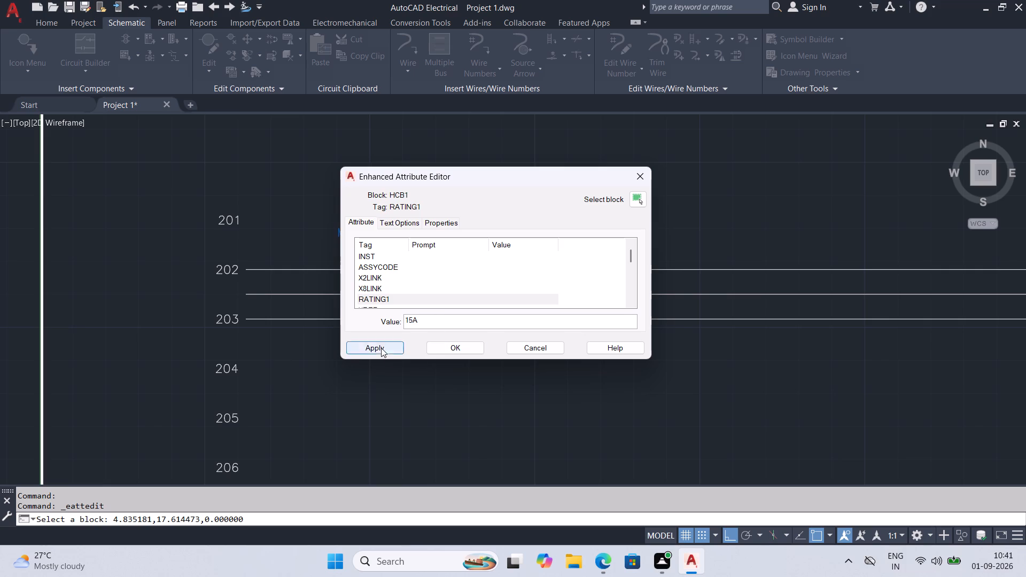
pyautogui.click(453, 346)
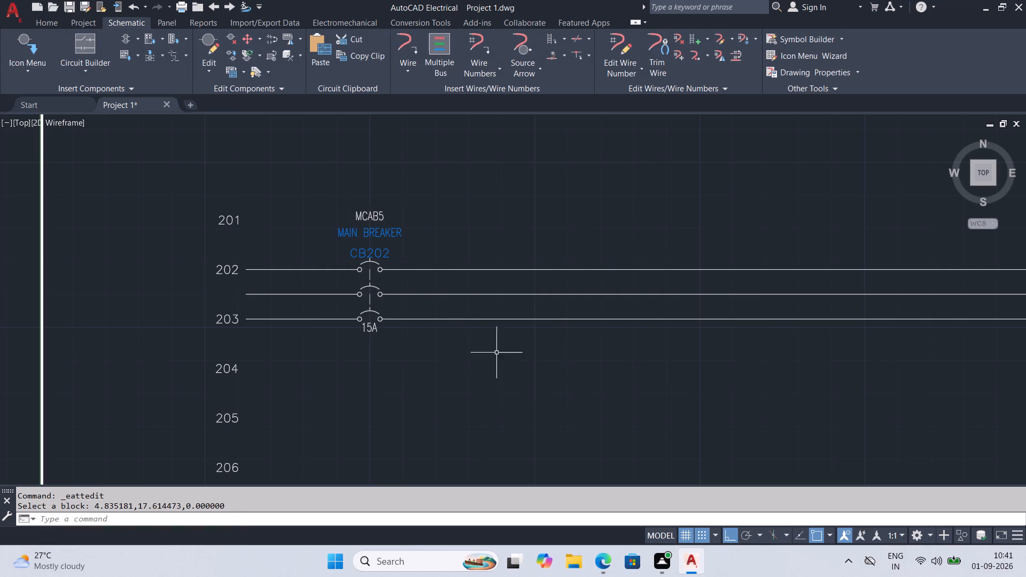
# Add a three-wire vertical bus with 0.5000 spacing, starting from the line 202 wire just after the breakers and ending at line 216.
pyautogui.scroll(-1, 613, 391)
pyautogui.moveTo(712, 397); pyautogui.dragTo(536, 356, button='middle')
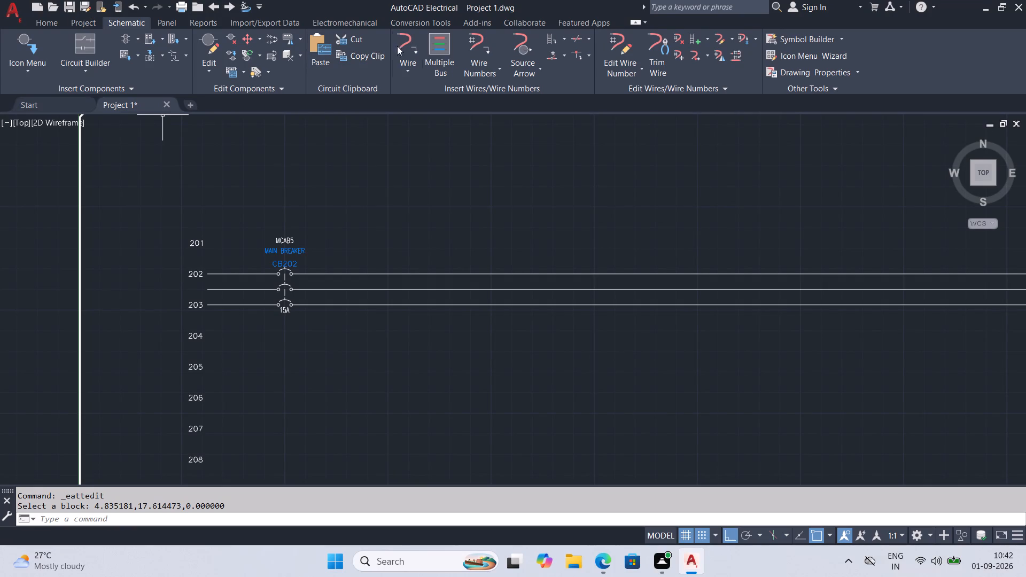
pyautogui.click(414, 79)
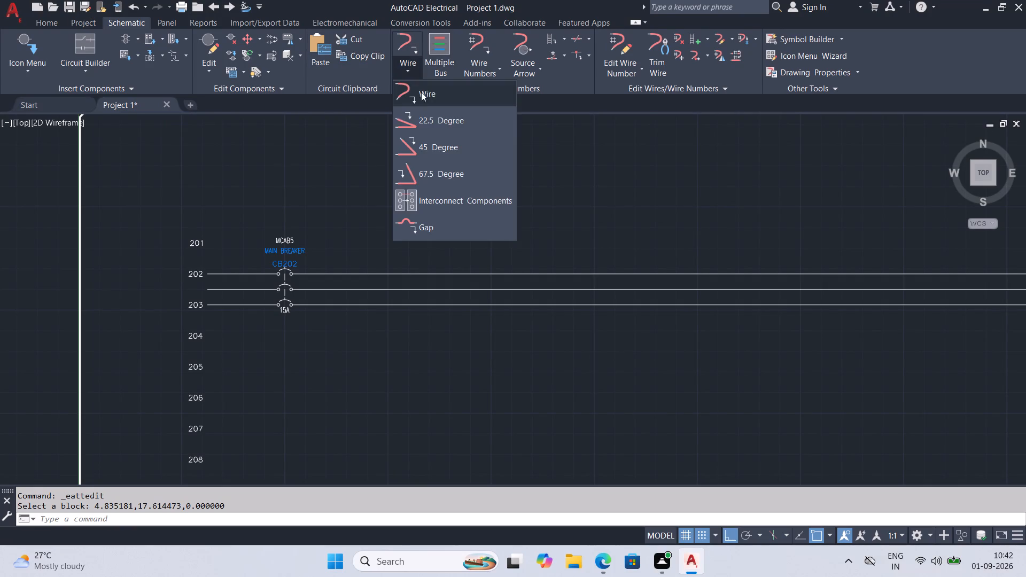
pyautogui.click(400, 69)
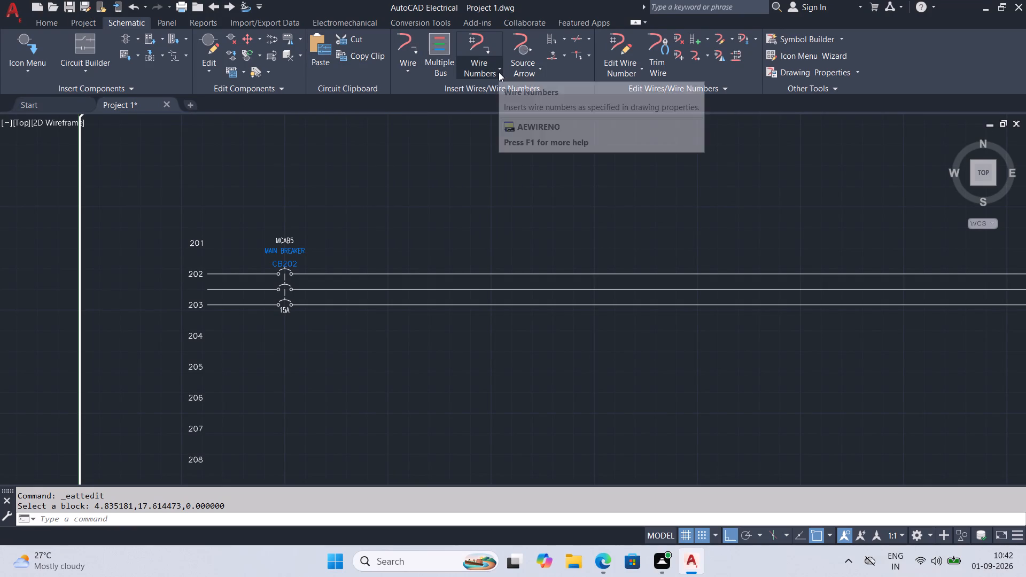
pyautogui.click(442, 55)
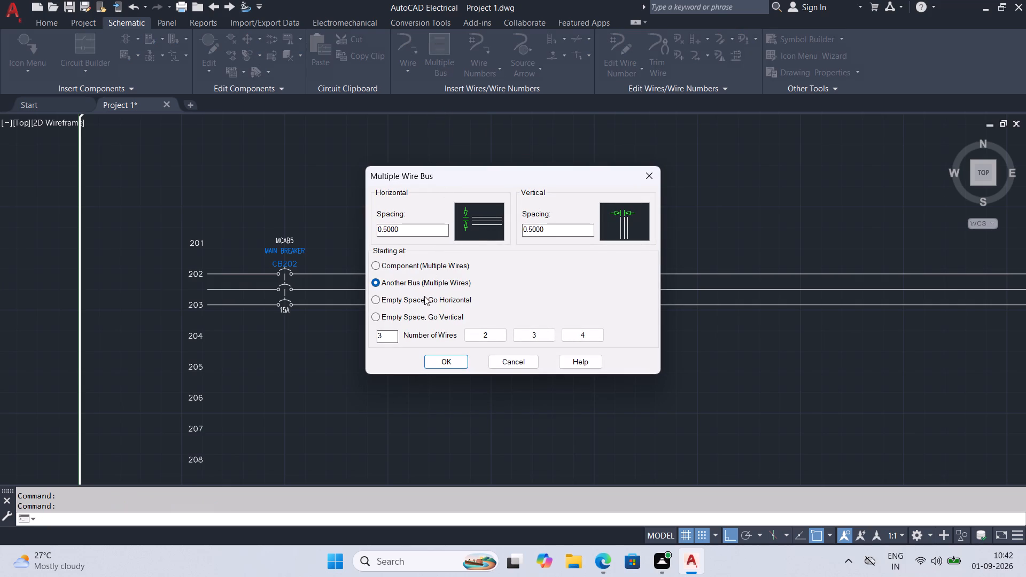
pyautogui.click(444, 363)
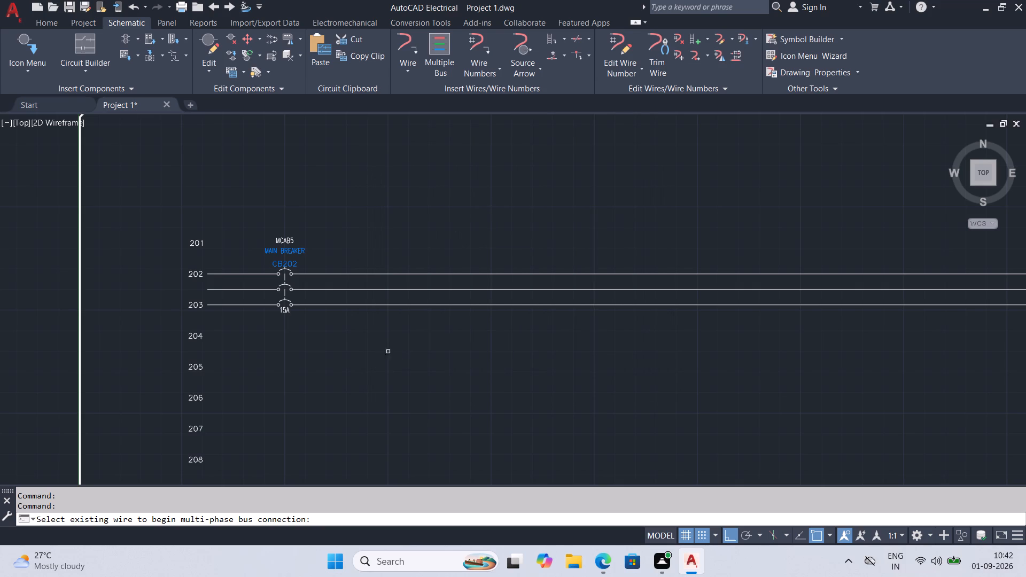
pyautogui.click(337, 271)
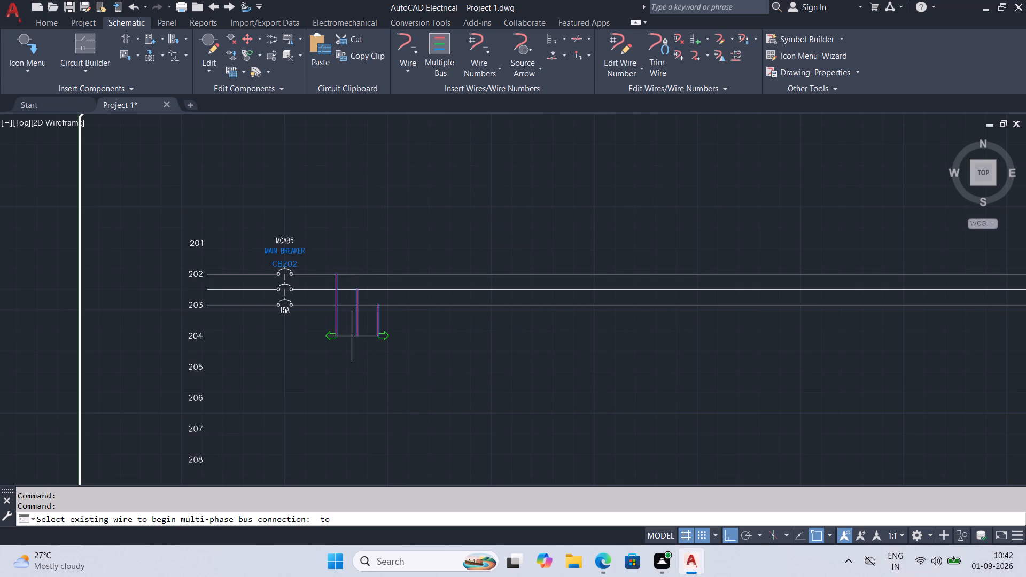
pyautogui.scroll(-2, 351, 334)
pyautogui.moveTo(351, 335); pyautogui.dragTo(354, 157, button='middle')
pyautogui.scroll(1, 367, 280)
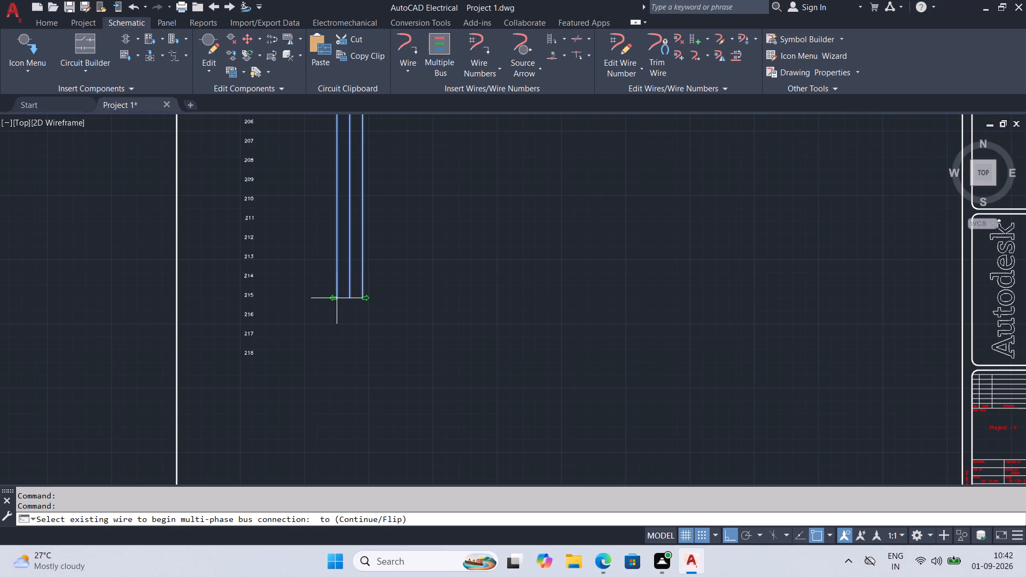
pyautogui.scroll(1, 339, 301)
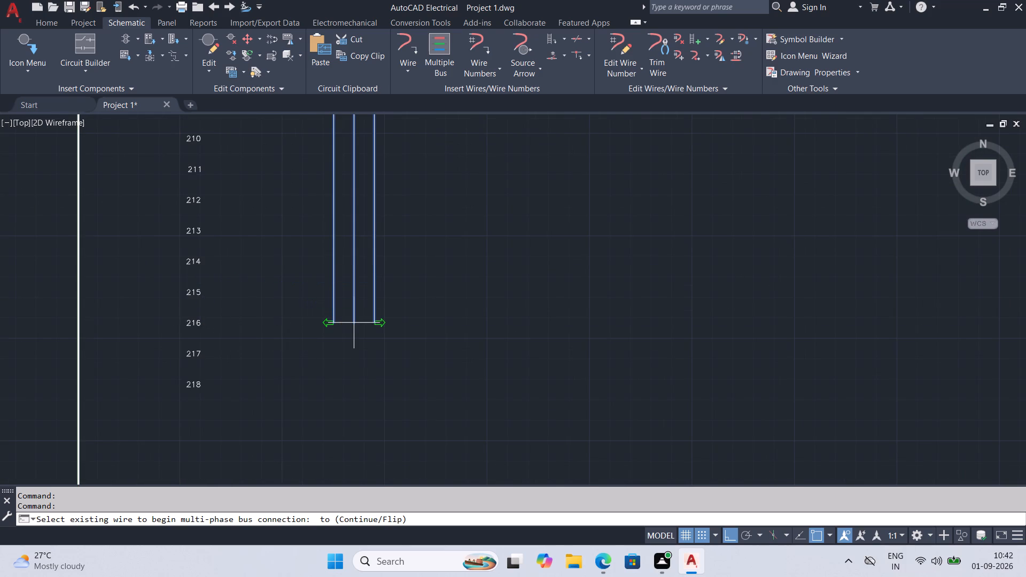
pyautogui.click(353, 325)
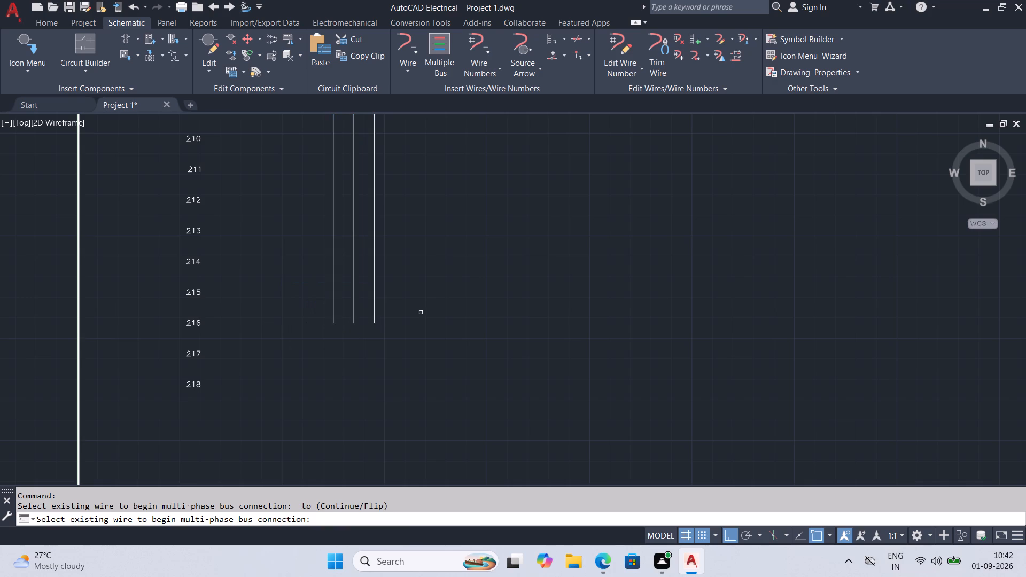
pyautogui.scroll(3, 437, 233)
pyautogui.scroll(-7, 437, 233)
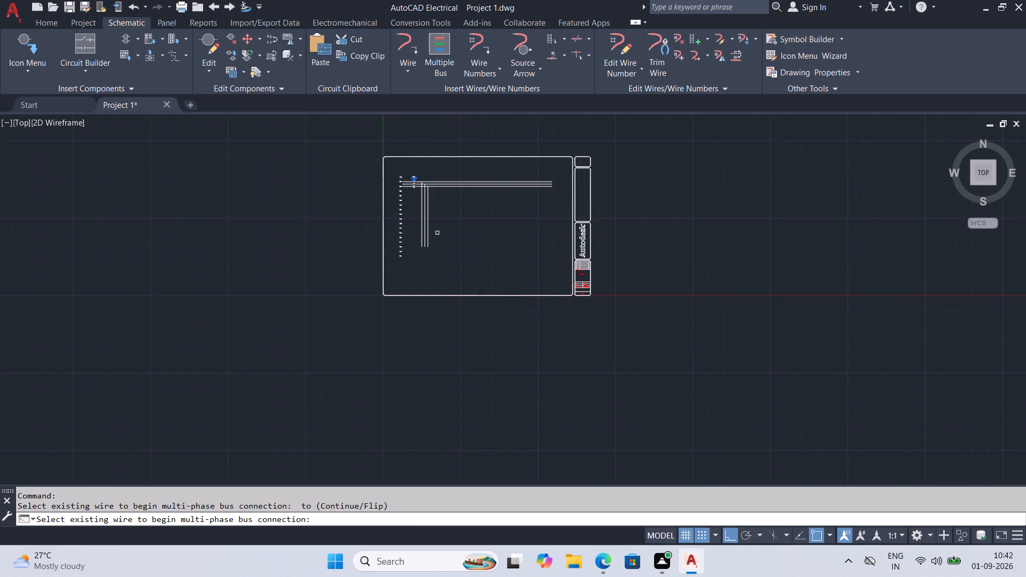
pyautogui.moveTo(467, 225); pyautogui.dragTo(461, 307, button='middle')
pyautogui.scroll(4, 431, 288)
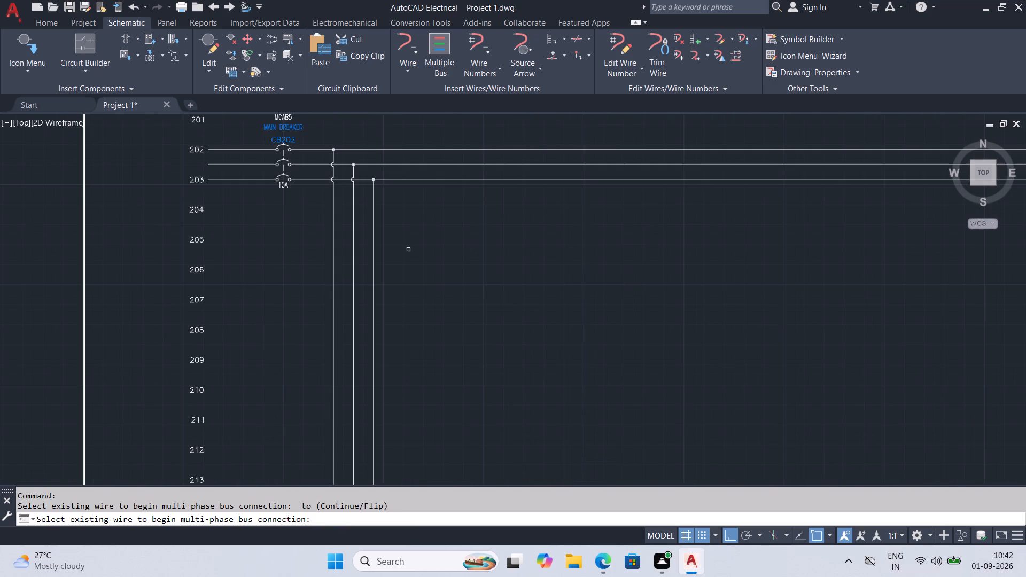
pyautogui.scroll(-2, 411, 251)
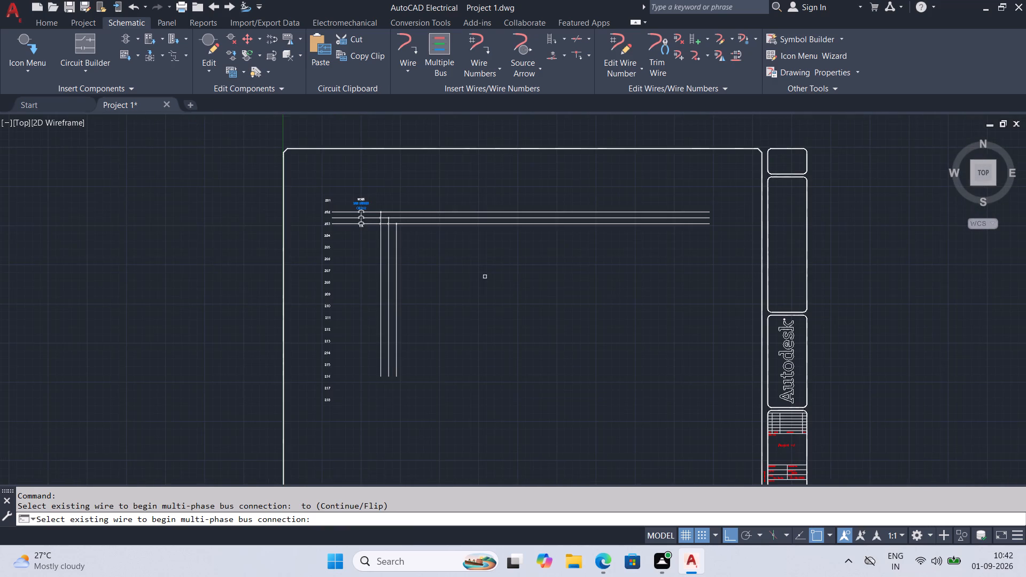
# Run a three-wire horizontal bus from the vertical wires at line 207, ending well before the supply wires' far end.
pyautogui.moveTo(486, 276); pyautogui.dragTo(487, 242, button='middle')
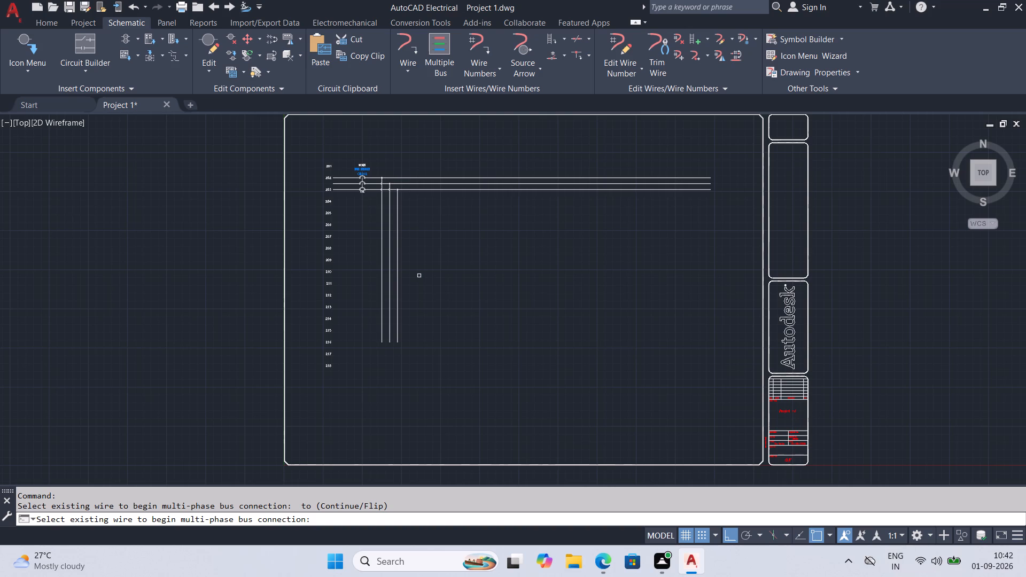
pyautogui.scroll(2, 365, 266)
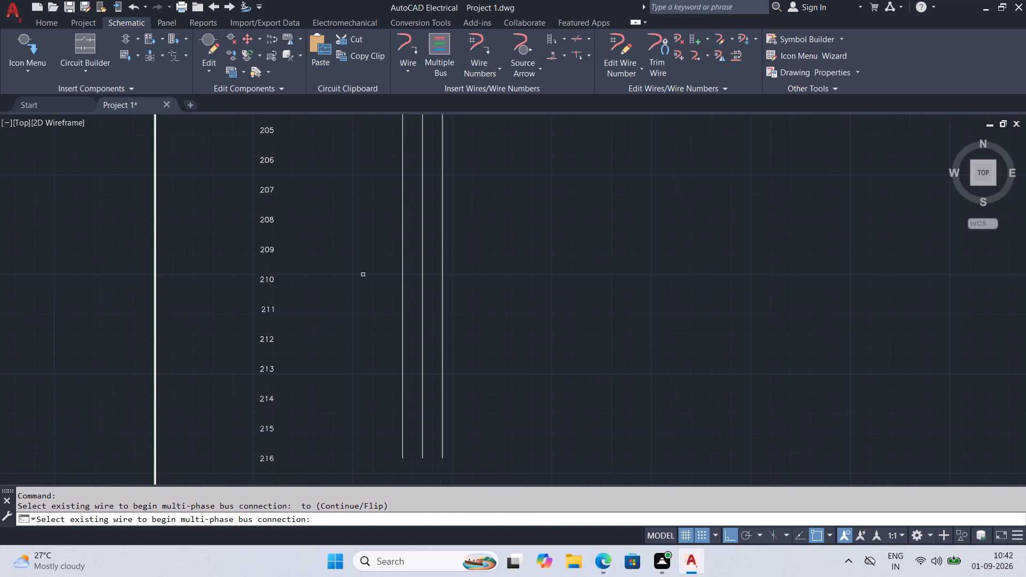
pyautogui.click(403, 190)
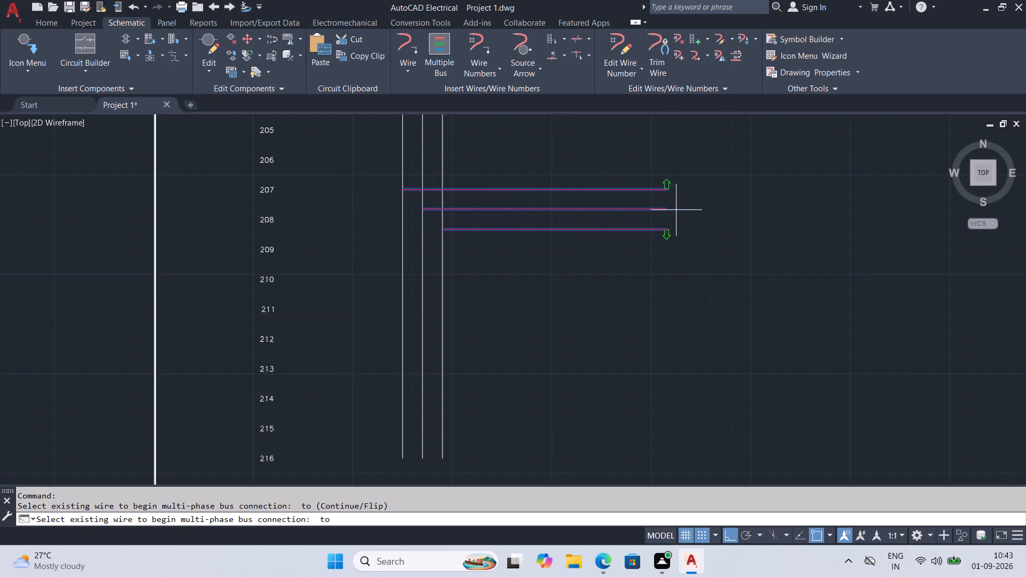
pyautogui.scroll(-2, 717, 210)
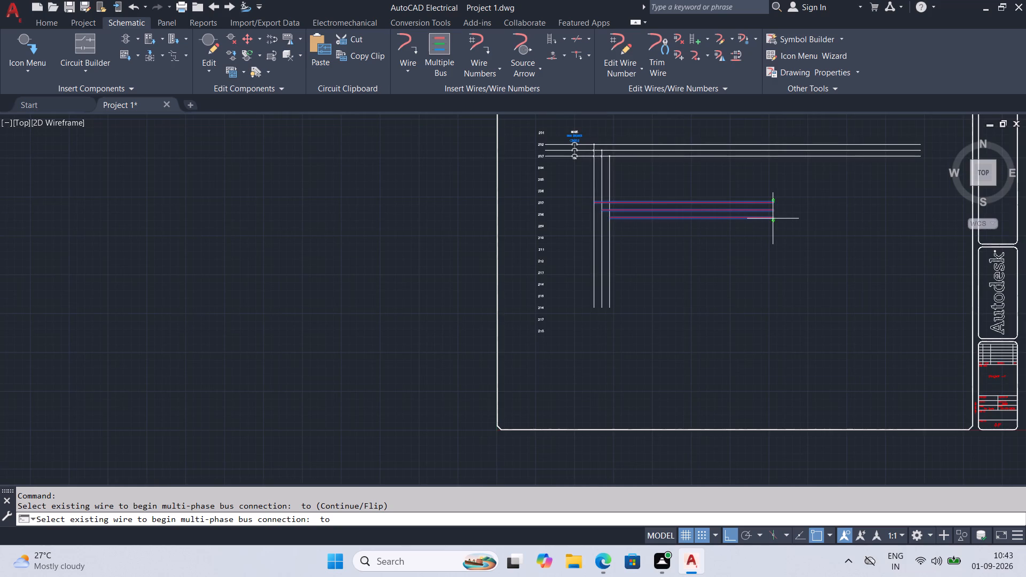
pyautogui.click(775, 217)
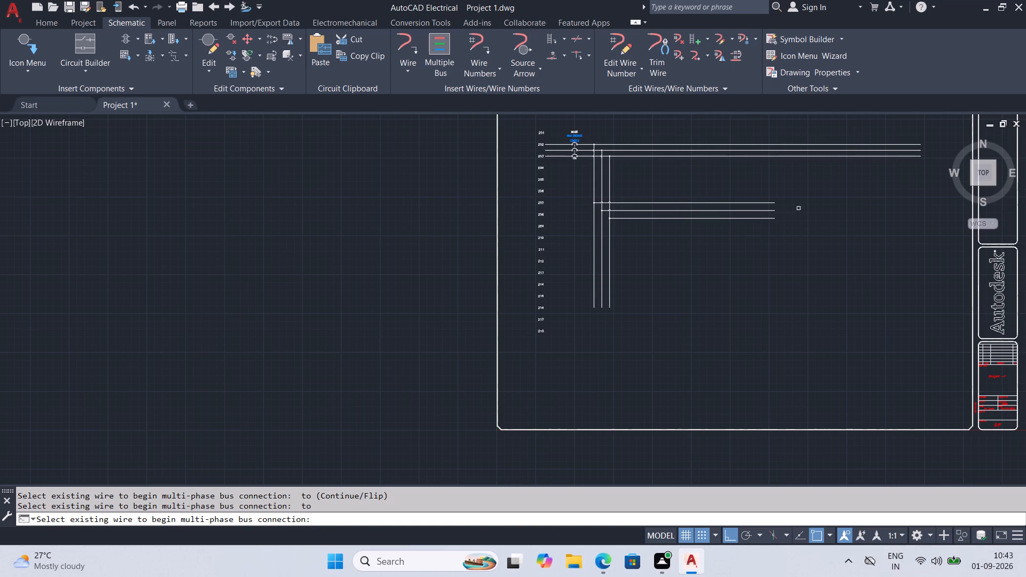
# Add a second three-wire horizontal bus from the first vertical wire at line 211, ending level with the line 207 branch.
pyautogui.scroll(1, 574, 255)
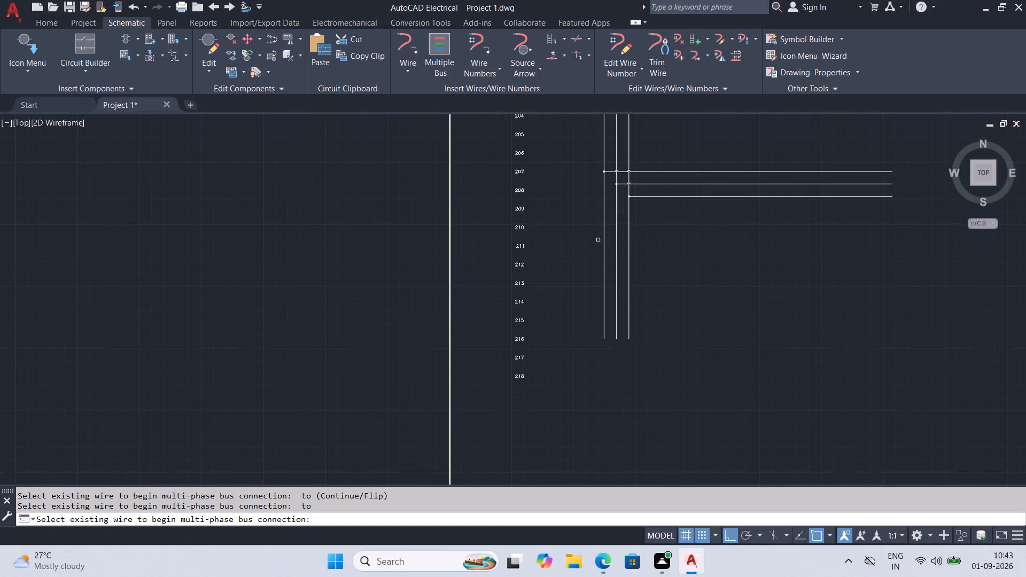
pyautogui.click(604, 245)
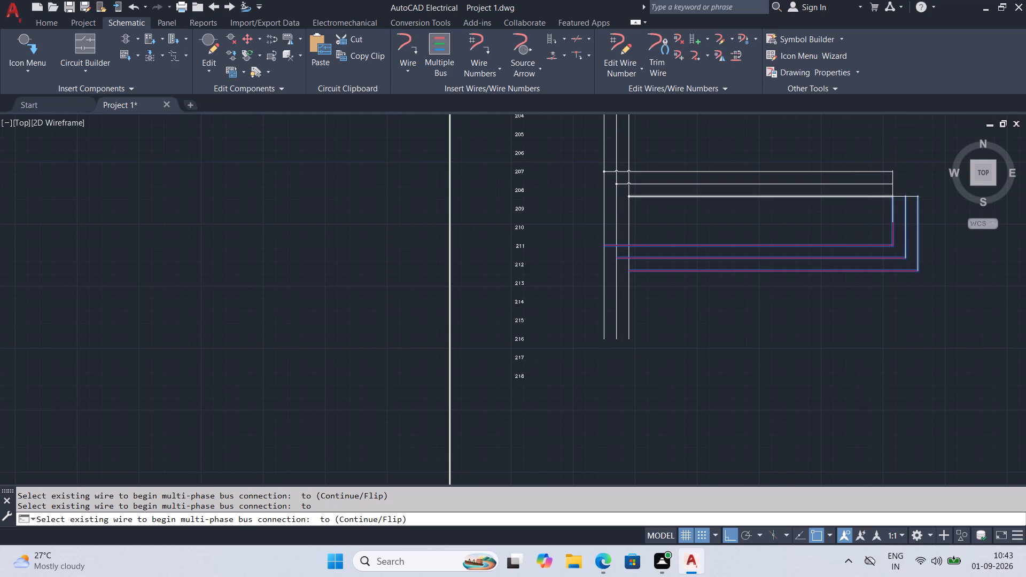
pyautogui.click(892, 246)
# Add a third three-wire horizontal bus from the first vertical wire at about line 215, ending level with the branches above.
pyautogui.moveTo(695, 323); pyautogui.dragTo(692, 278, button='middle')
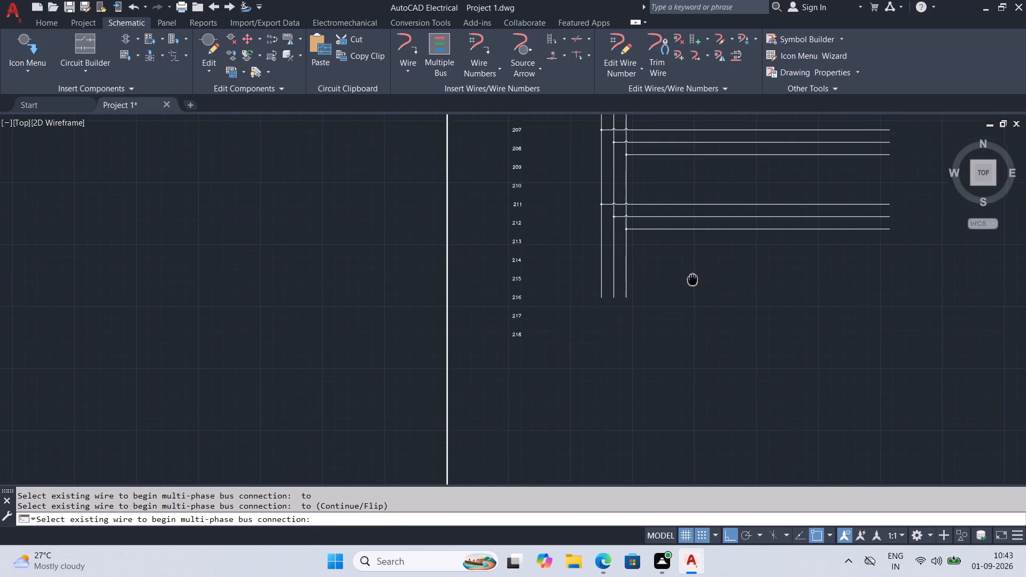
pyautogui.moveTo(692, 278); pyautogui.dragTo(691, 275, button='middle')
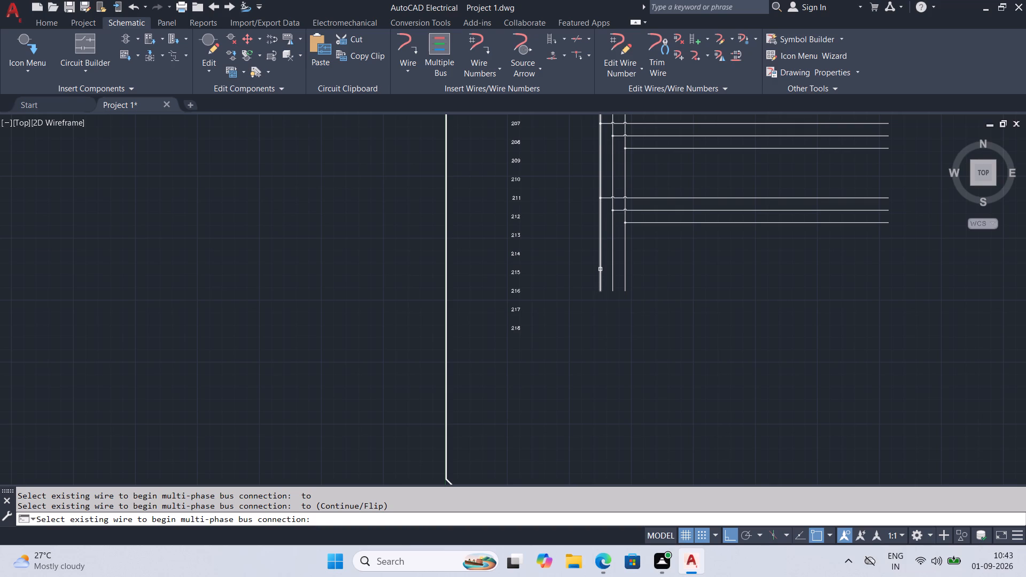
pyautogui.click(602, 270)
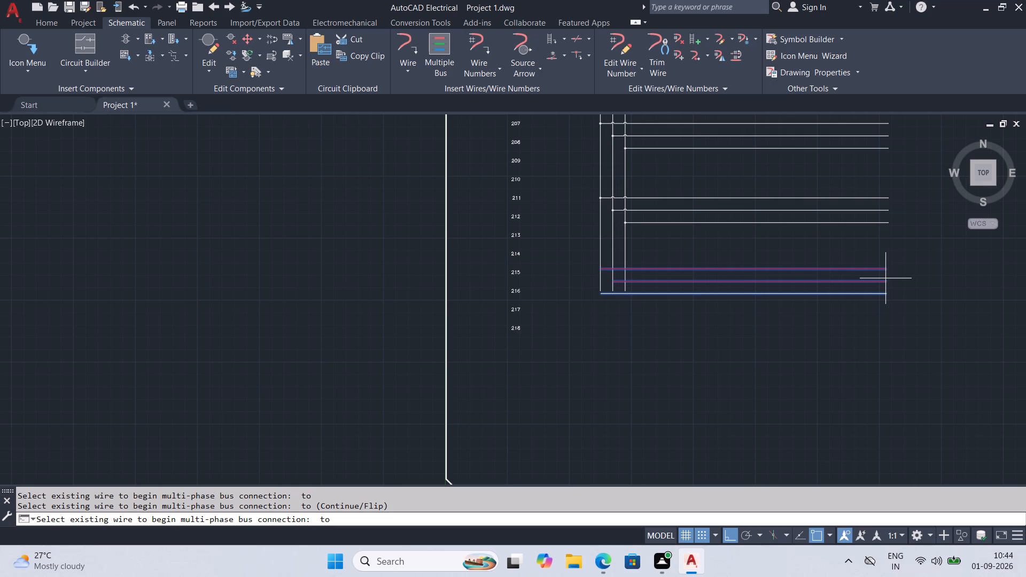
pyautogui.click(888, 277)
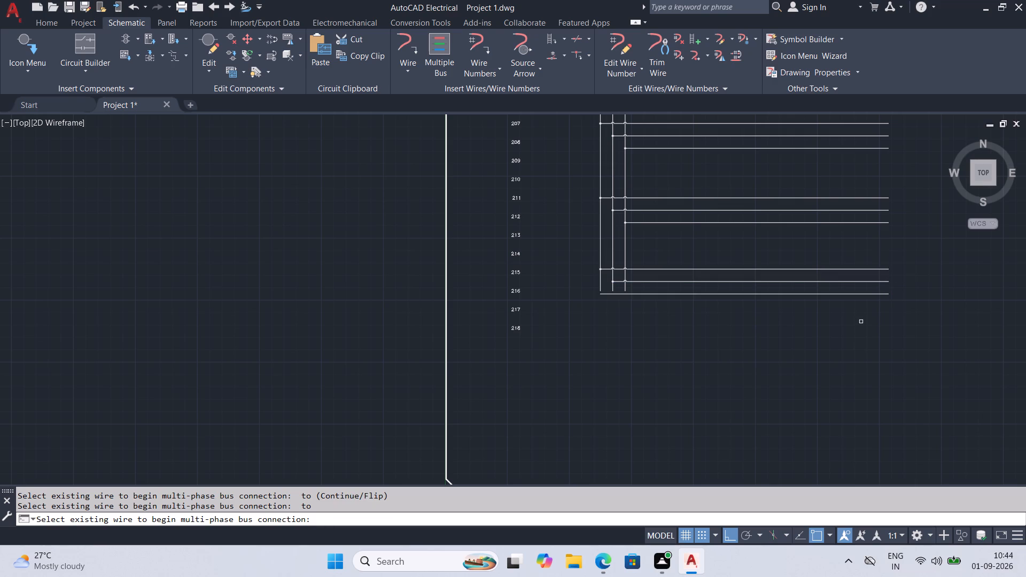
# Save the drawing.
pyautogui.scroll(1, 587, 328)
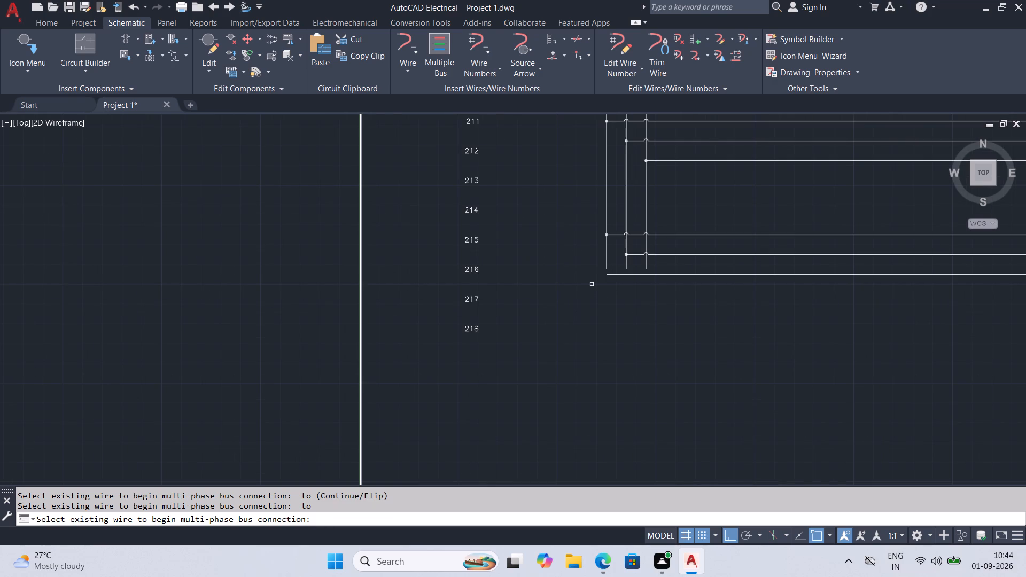
pyautogui.hotkey('ctrl', 's')
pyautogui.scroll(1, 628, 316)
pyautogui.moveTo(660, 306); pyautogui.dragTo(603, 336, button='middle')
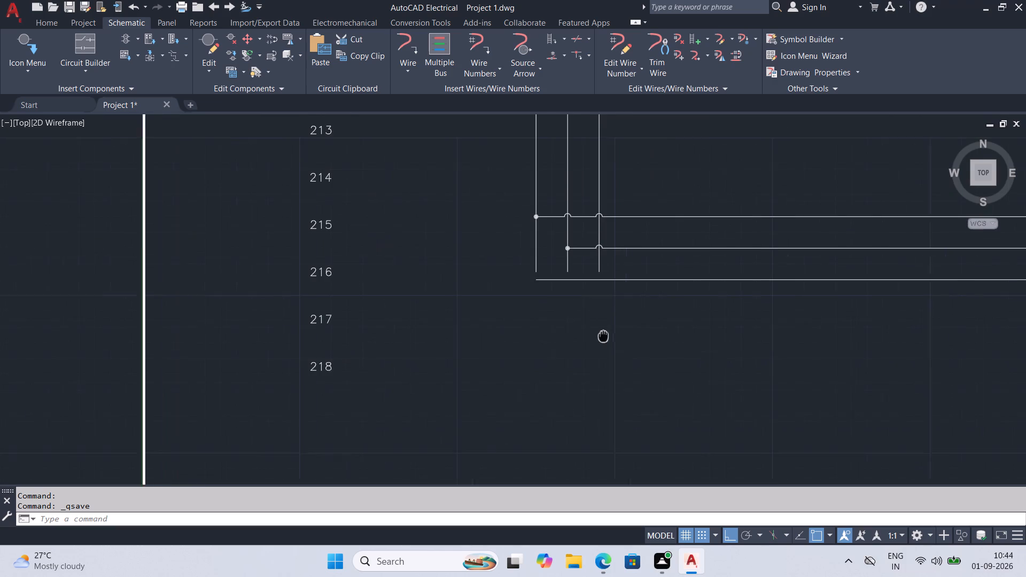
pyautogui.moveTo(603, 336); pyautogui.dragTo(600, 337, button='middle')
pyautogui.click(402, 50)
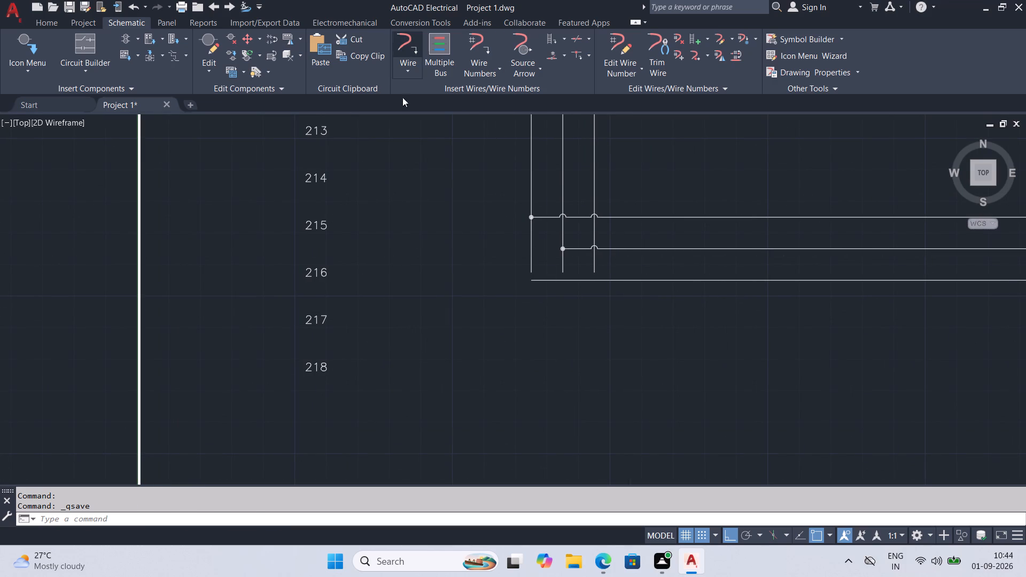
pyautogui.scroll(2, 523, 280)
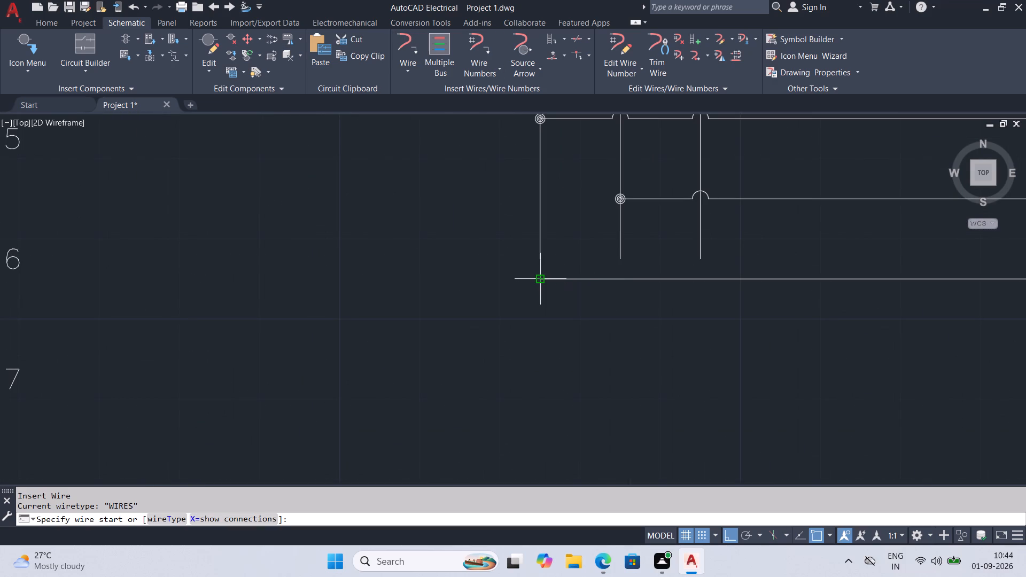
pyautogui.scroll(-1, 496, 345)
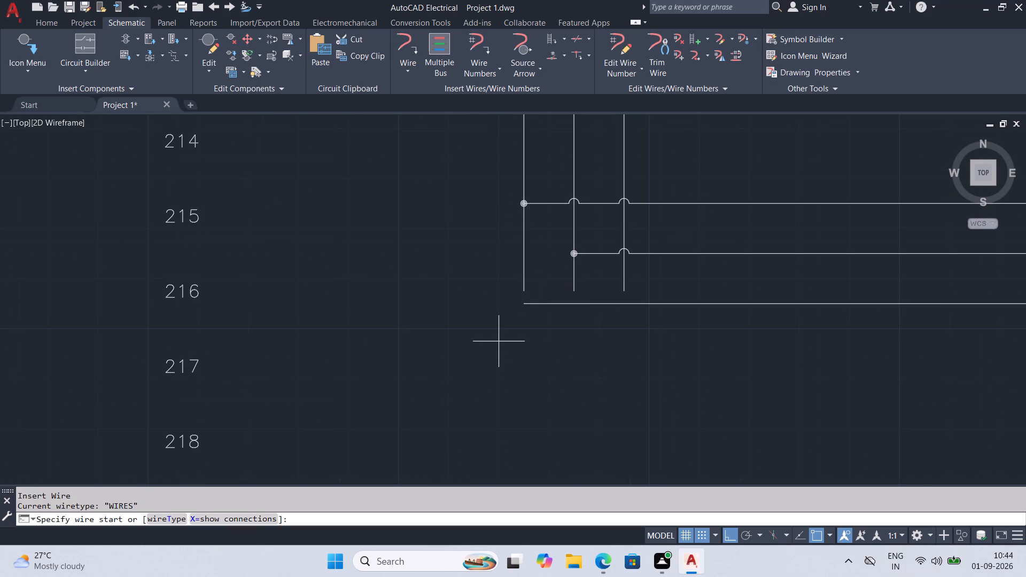
# Save the drawing.
pyautogui.hotkey('ctrl', 's')
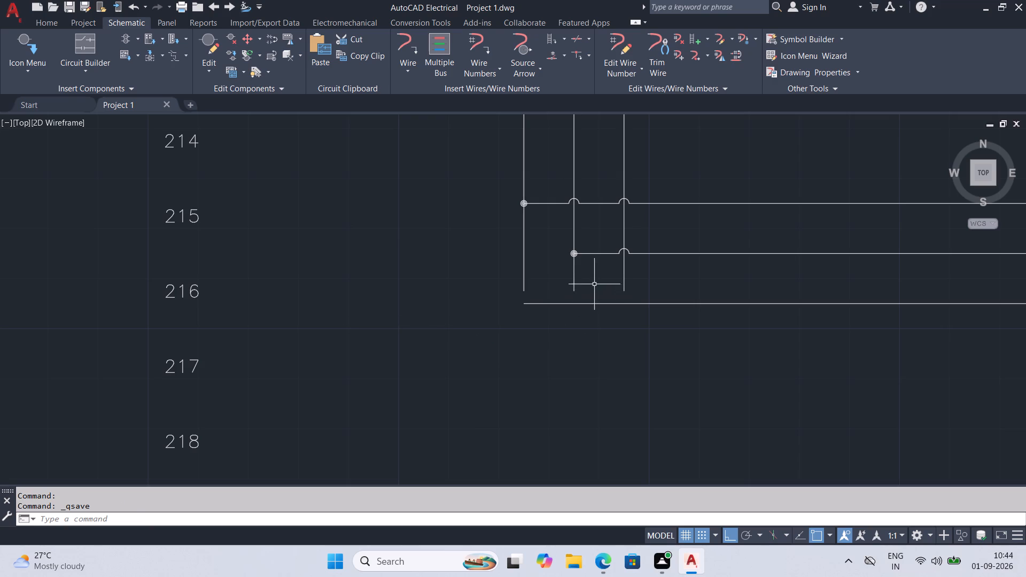
# Move the lowest horizontal wire up onto line 216 so it meets the lower ends of the three vertical wires.
pyautogui.scroll(-3, 729, 325)
pyautogui.moveTo(730, 340); pyautogui.dragTo(680, 358, button='middle')
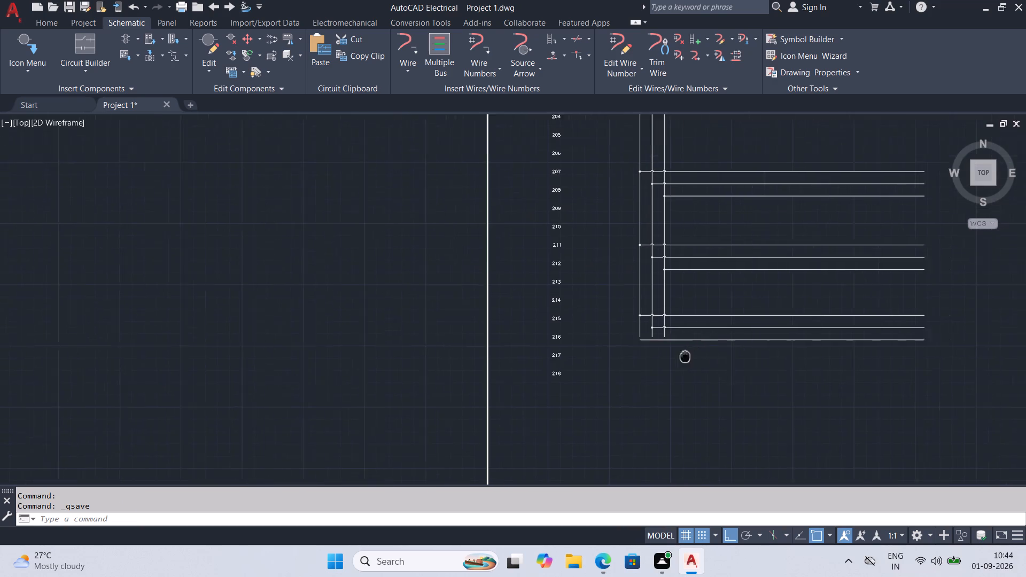
pyautogui.moveTo(680, 358); pyautogui.dragTo(516, 365, button='middle')
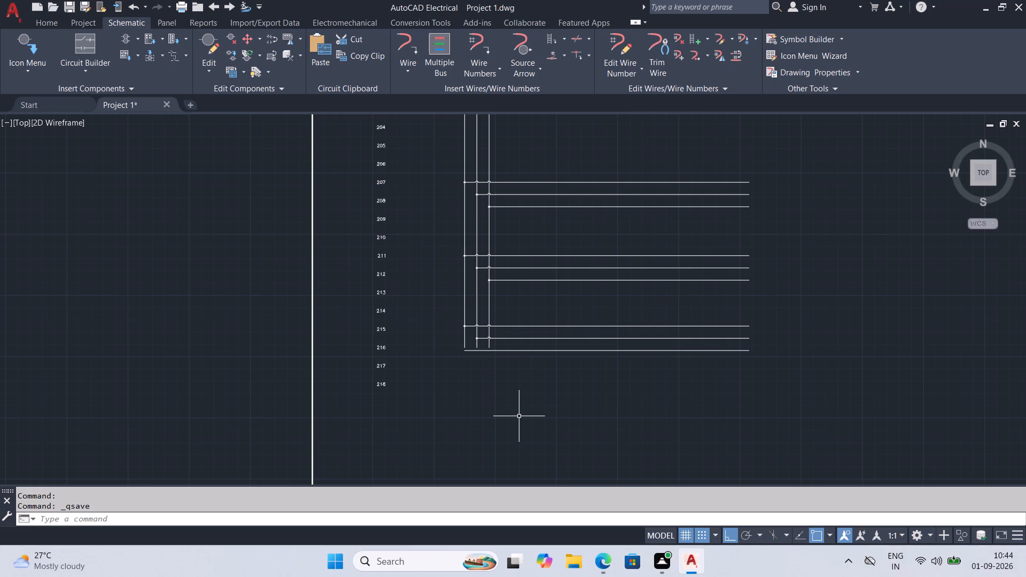
pyautogui.scroll(2, 519, 417)
pyautogui.moveTo(440, 290); pyautogui.dragTo(477, 335, button='middle')
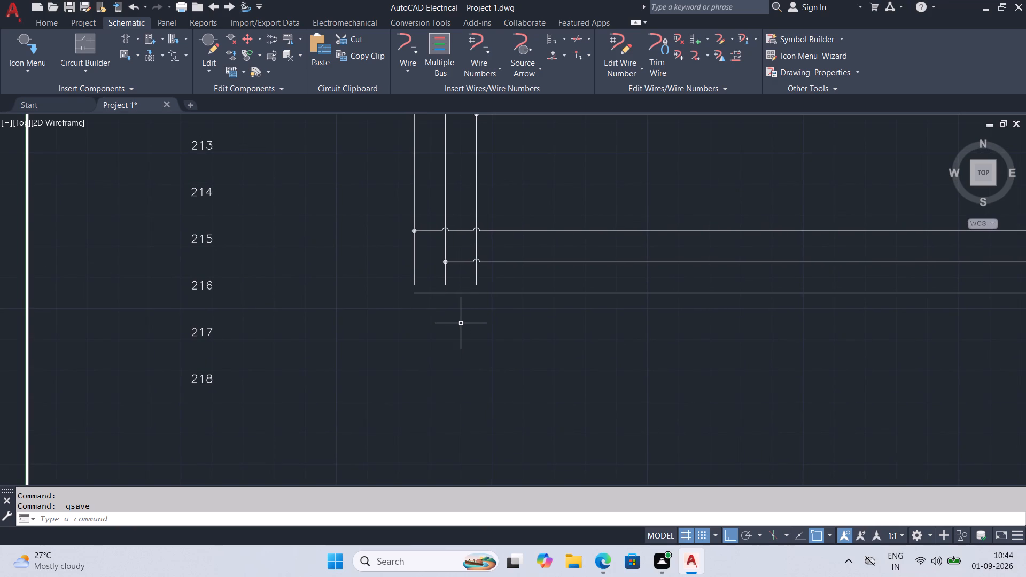
pyautogui.click(430, 292)
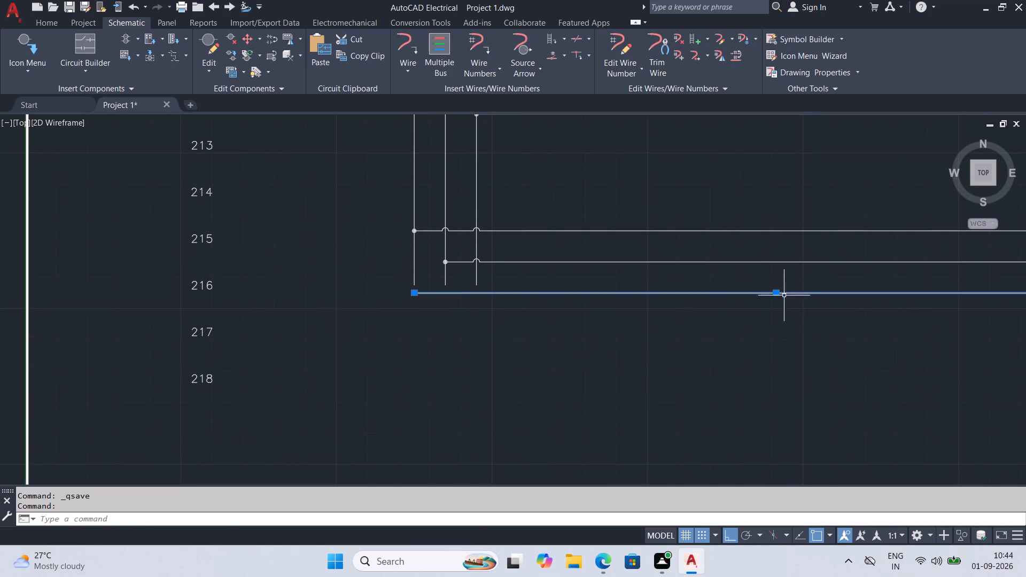
pyautogui.click(778, 292)
pyautogui.click(779, 286)
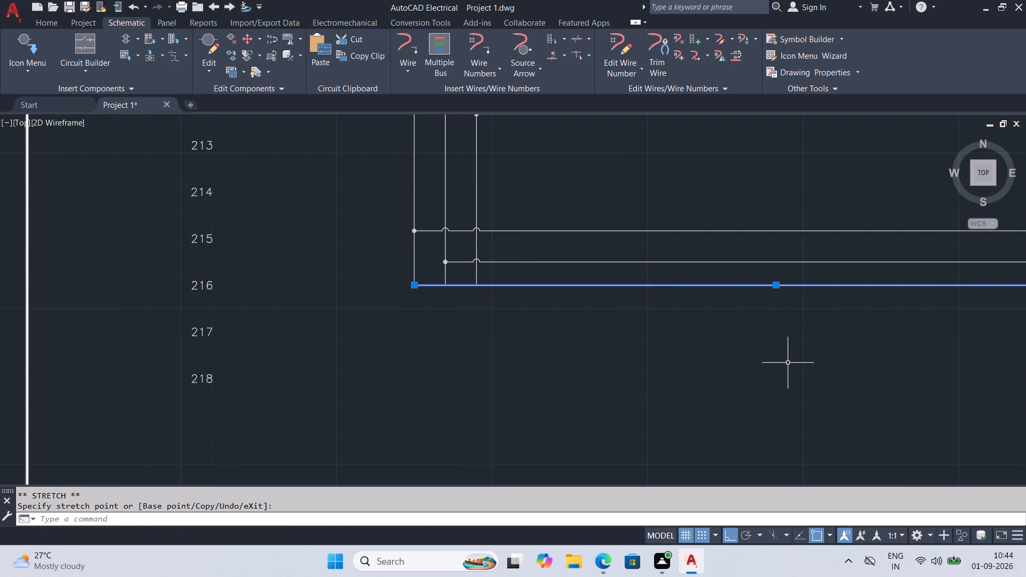
# Save the drawing.
pyautogui.hotkey('ctrl', 's')
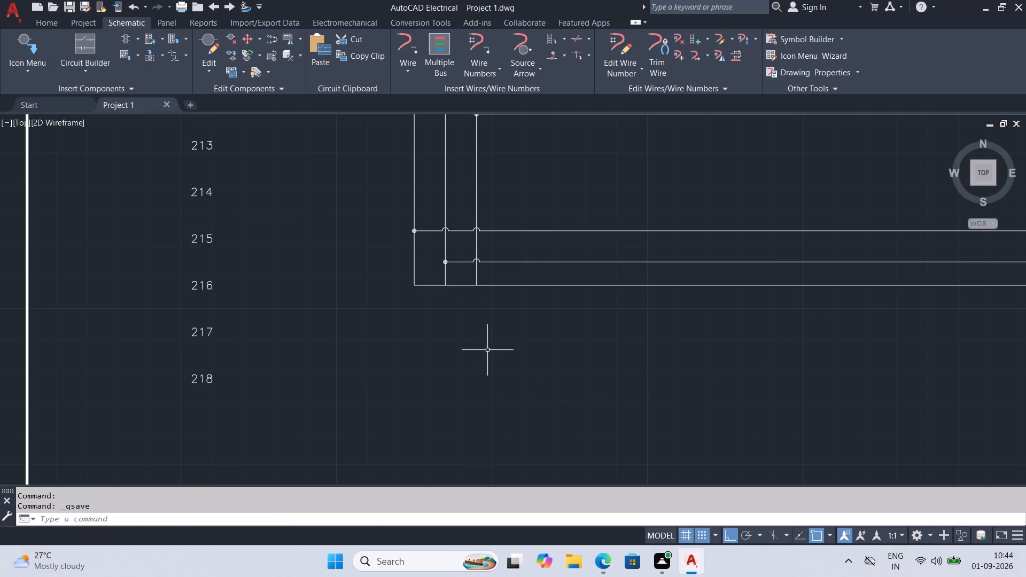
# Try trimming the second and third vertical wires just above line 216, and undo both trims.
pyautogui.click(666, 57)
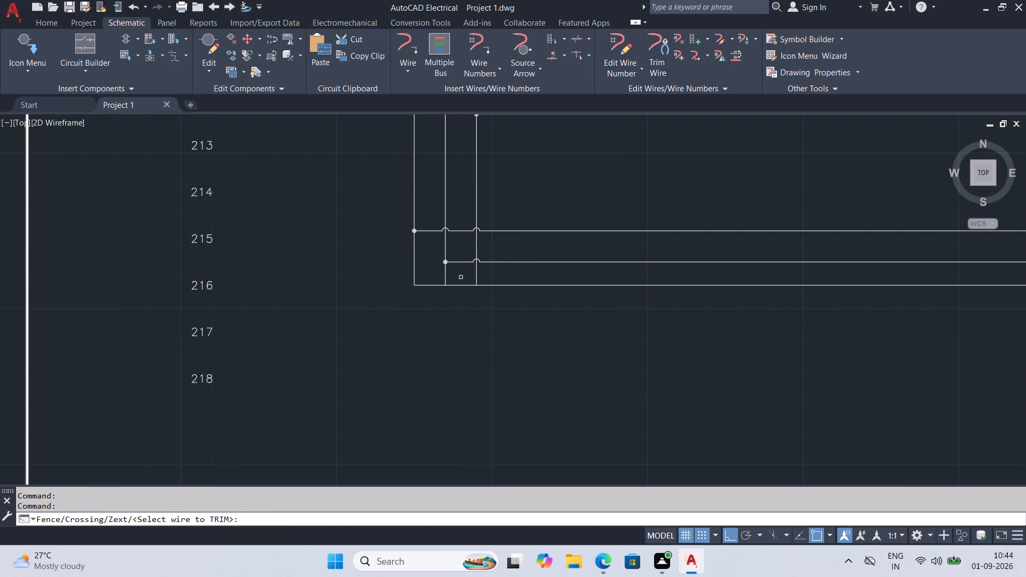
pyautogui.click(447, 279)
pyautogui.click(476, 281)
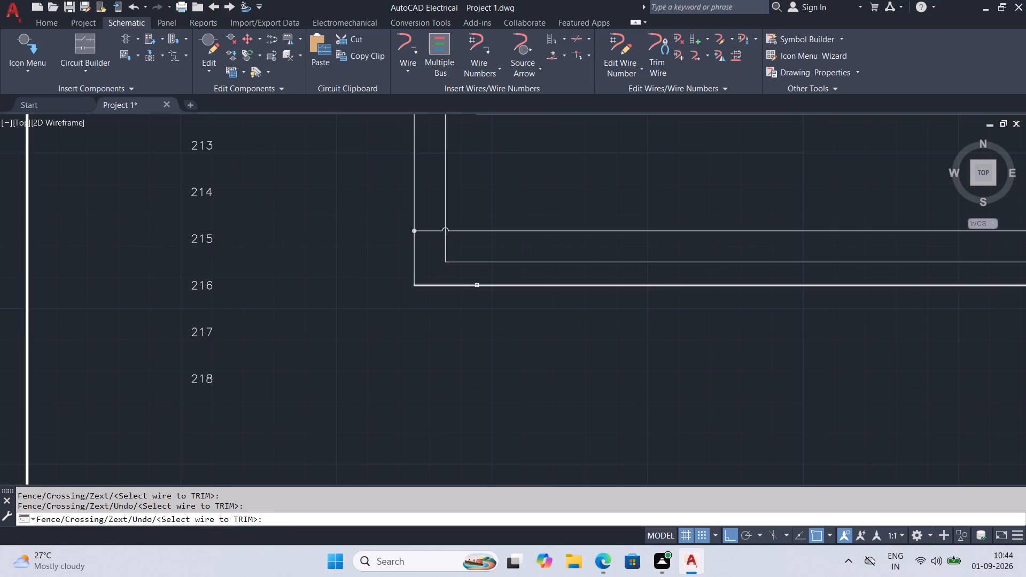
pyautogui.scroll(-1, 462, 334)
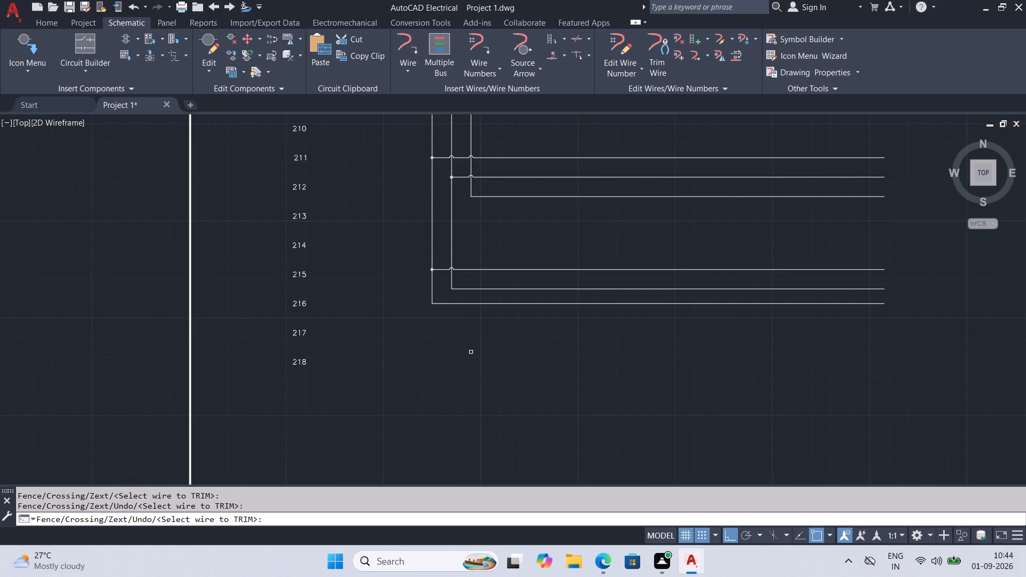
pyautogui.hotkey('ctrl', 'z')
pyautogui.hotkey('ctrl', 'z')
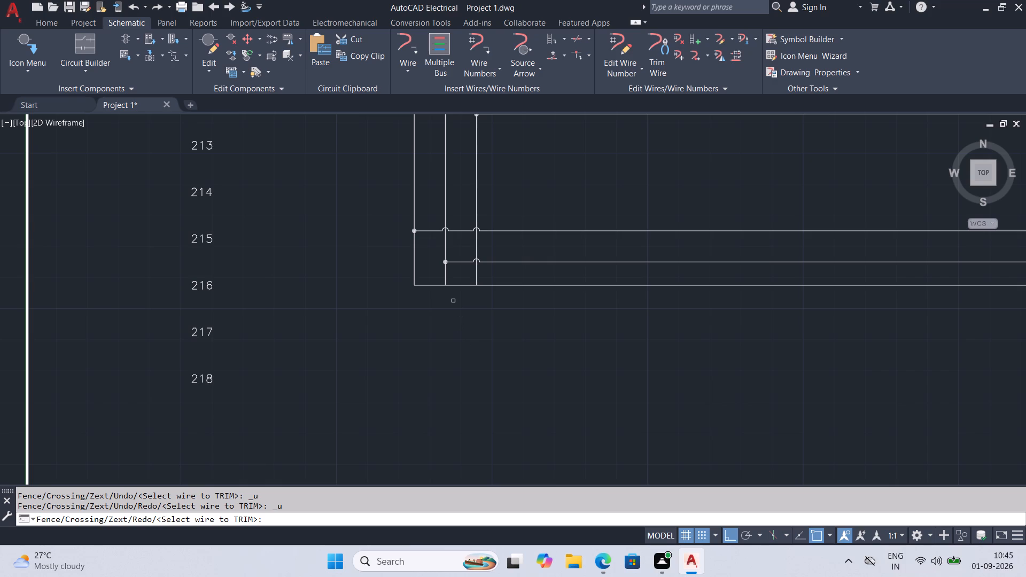
# Trim the excess wire ends at lines 215–216 so each vertical wire forms a corner with its own horizontal wire.
pyautogui.click(427, 284)
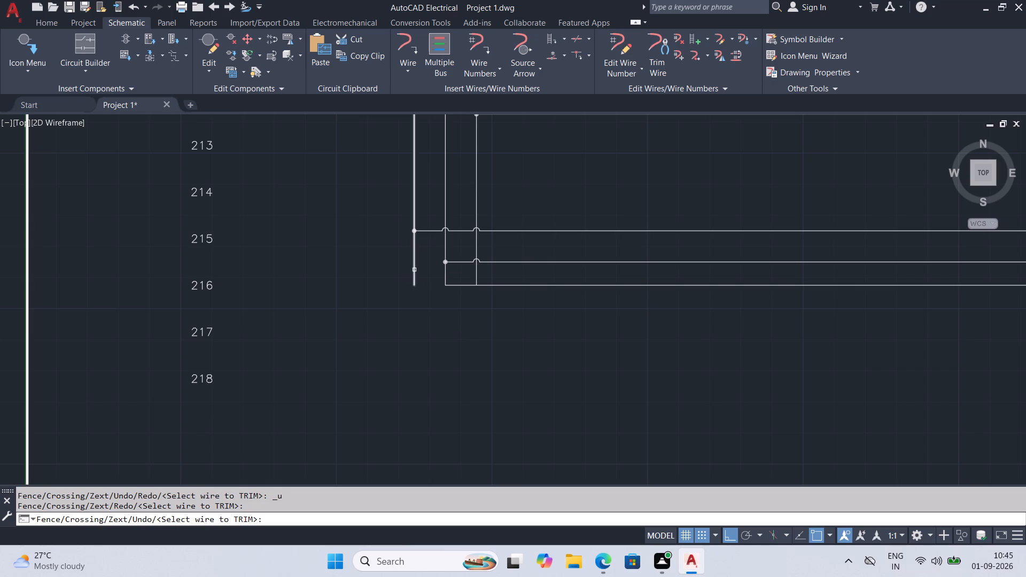
pyautogui.click(415, 268)
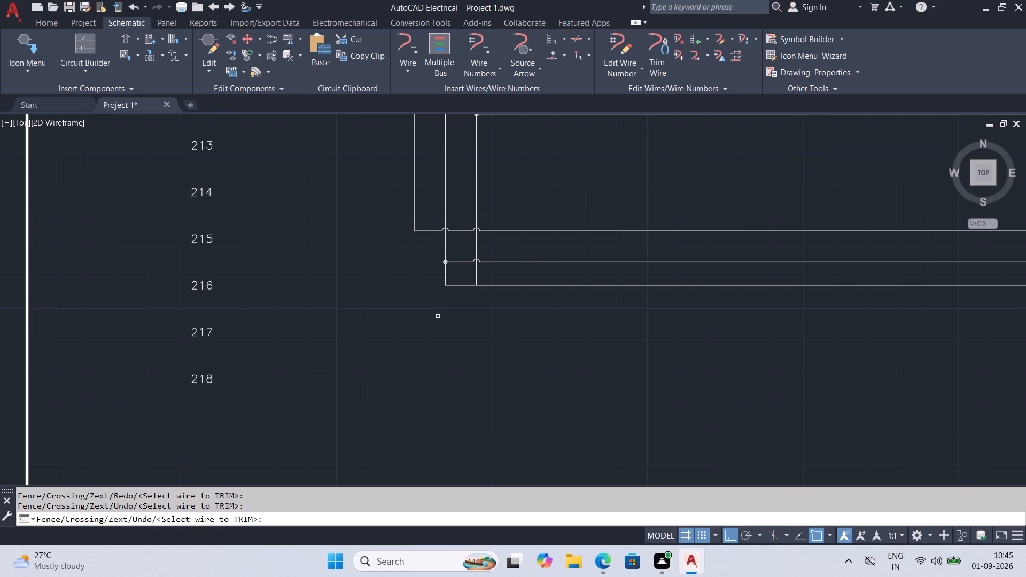
pyautogui.click(445, 279)
pyautogui.click(448, 288)
# Save the drawing.
pyautogui.hotkey('ctrl', 's')
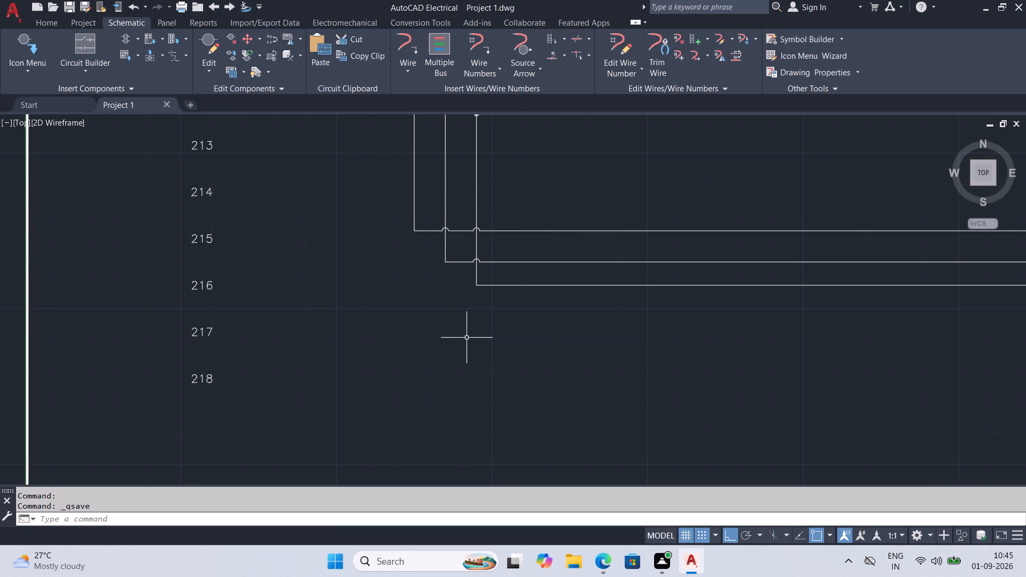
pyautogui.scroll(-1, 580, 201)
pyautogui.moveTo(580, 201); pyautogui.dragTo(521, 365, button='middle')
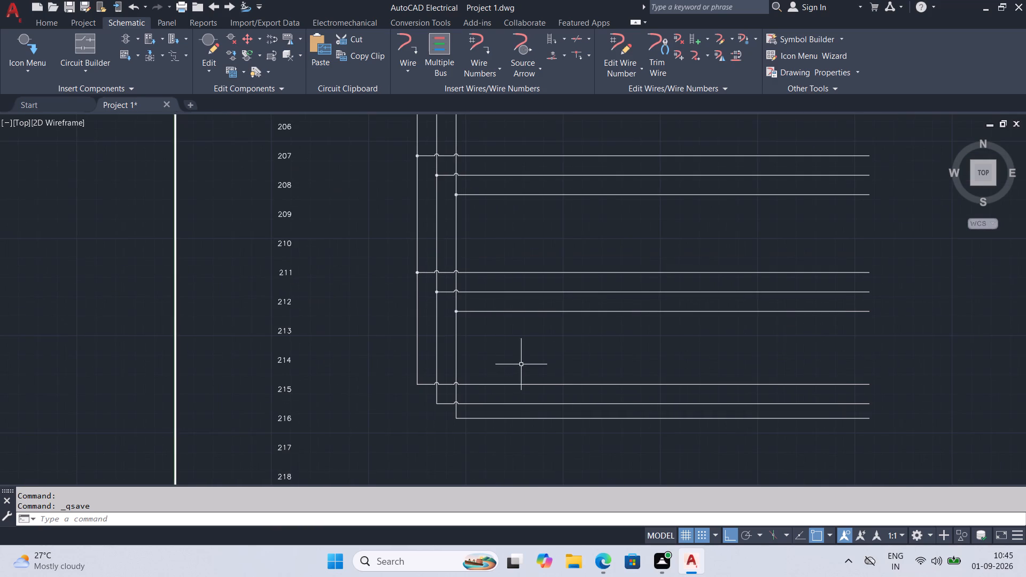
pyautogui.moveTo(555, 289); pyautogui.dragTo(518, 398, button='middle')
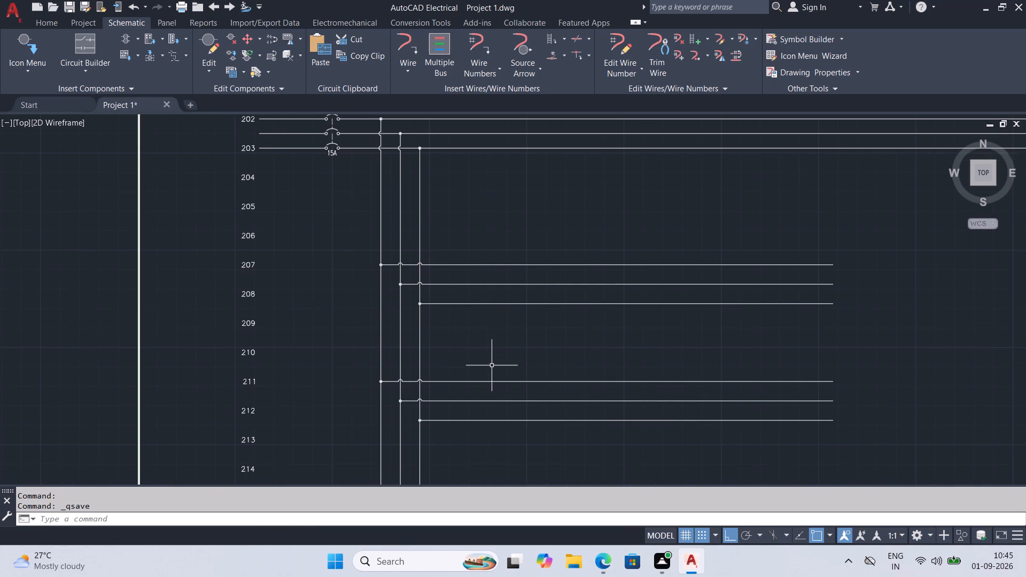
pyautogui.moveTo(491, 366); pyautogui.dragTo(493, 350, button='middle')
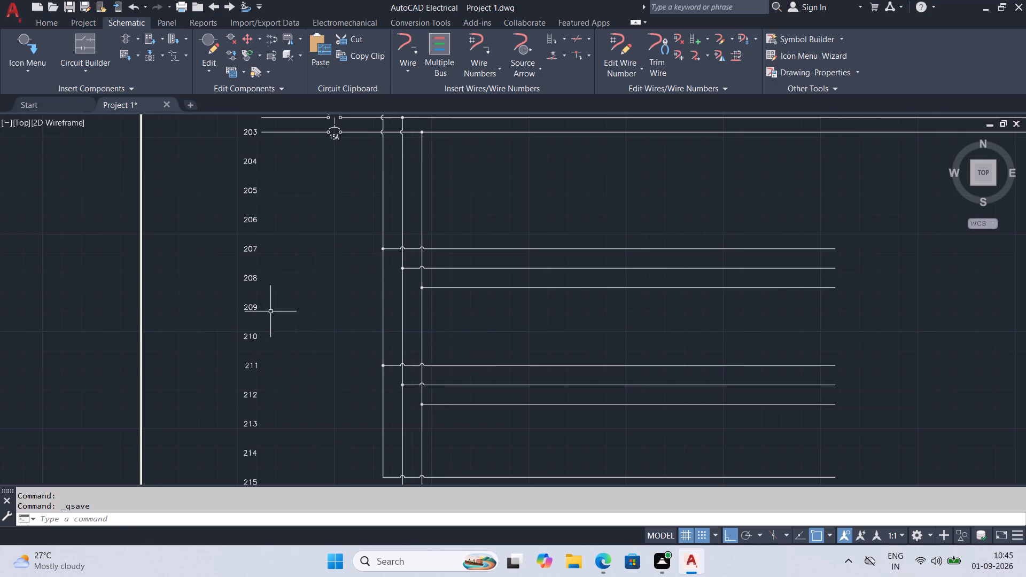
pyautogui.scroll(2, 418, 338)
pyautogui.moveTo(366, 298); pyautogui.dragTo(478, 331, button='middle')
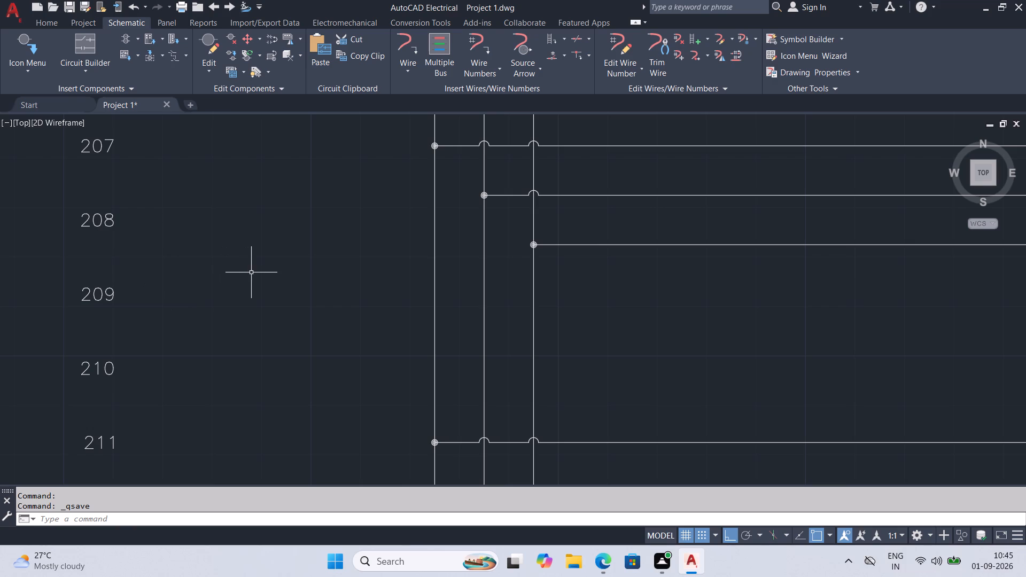
# Draw a horizontal reference wire from the line 208 number to the third vertical wire.
pyautogui.moveTo(276, 272); pyautogui.dragTo(282, 338, button='middle')
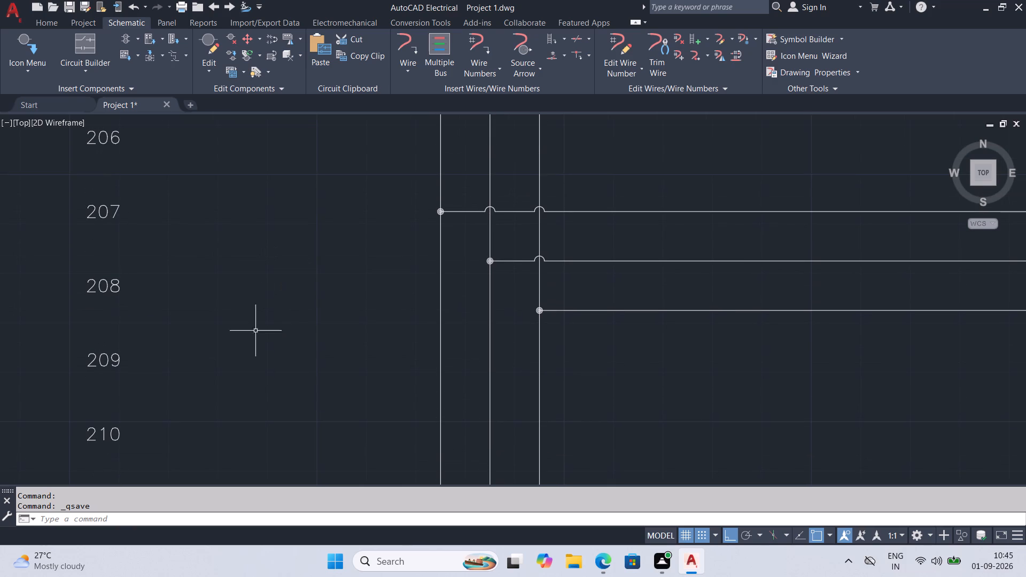
pyautogui.click(111, 286)
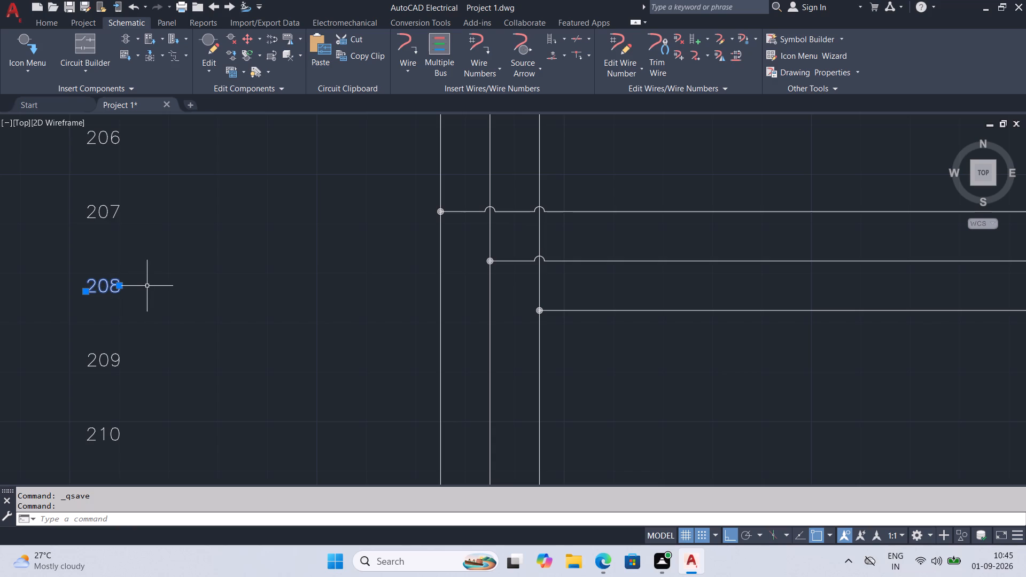
pyautogui.click(412, 57)
pyautogui.click(123, 285)
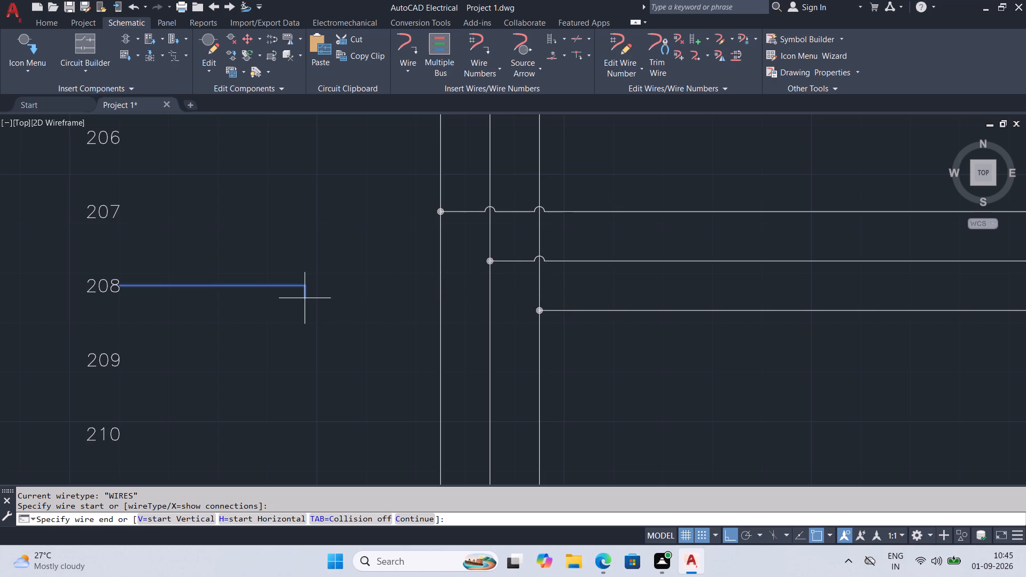
pyautogui.click(538, 287)
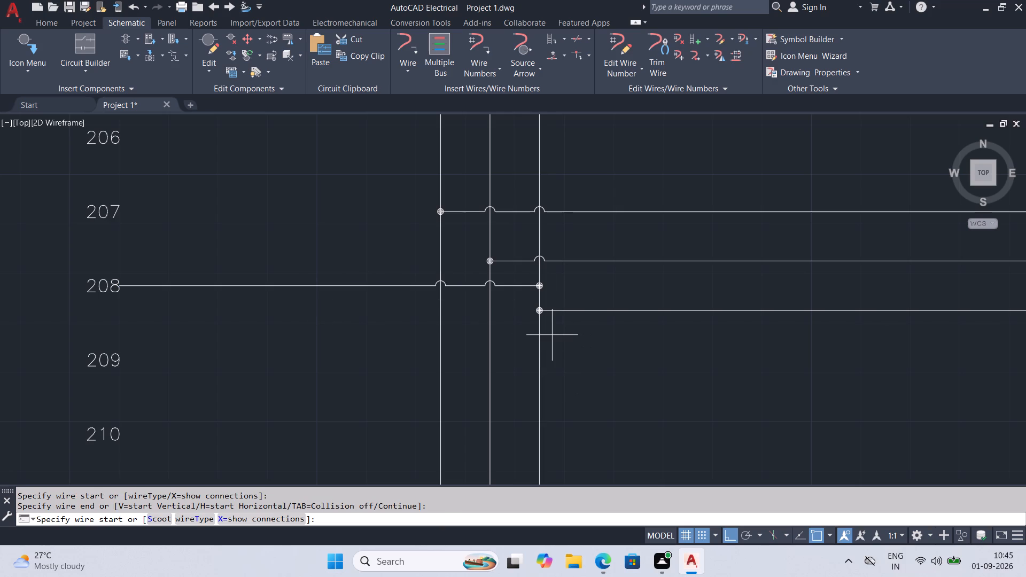
pyautogui.press('Escape')
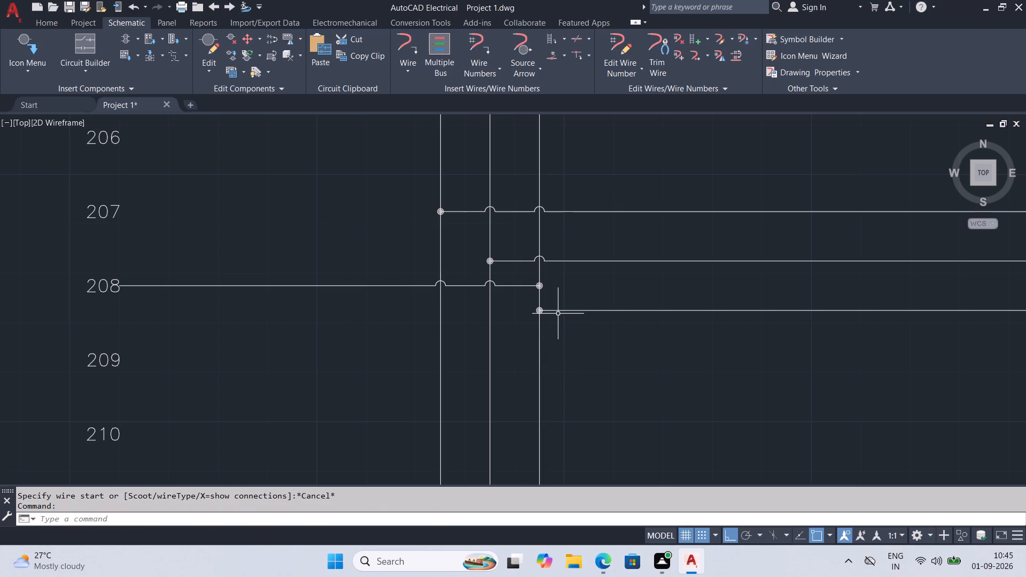
# Move the third horizontal wire of the line 207 branch up to line 208 and erase its leftover connection dot.
pyautogui.click(558, 310)
pyautogui.press('m')
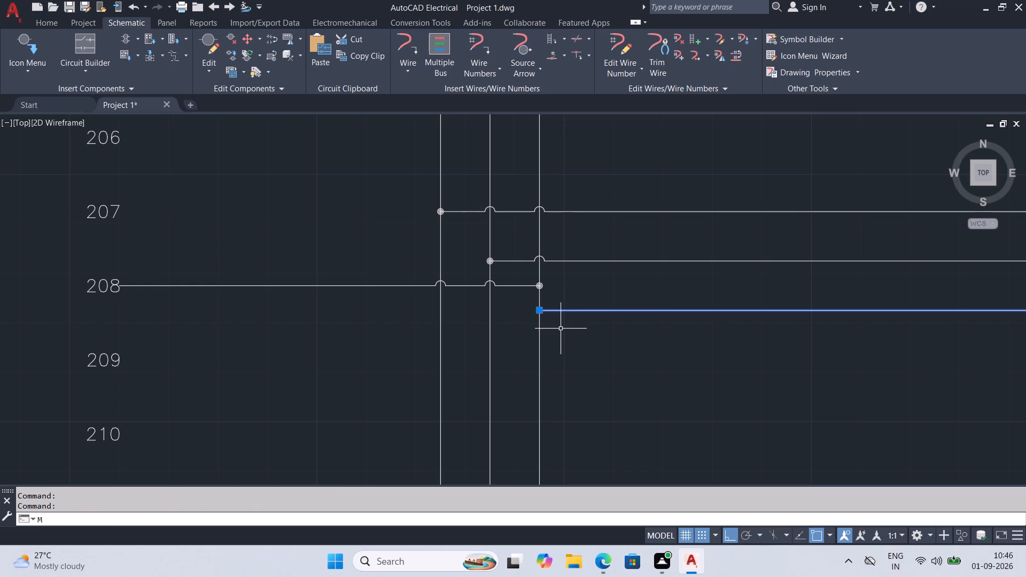
pyautogui.press('Return')
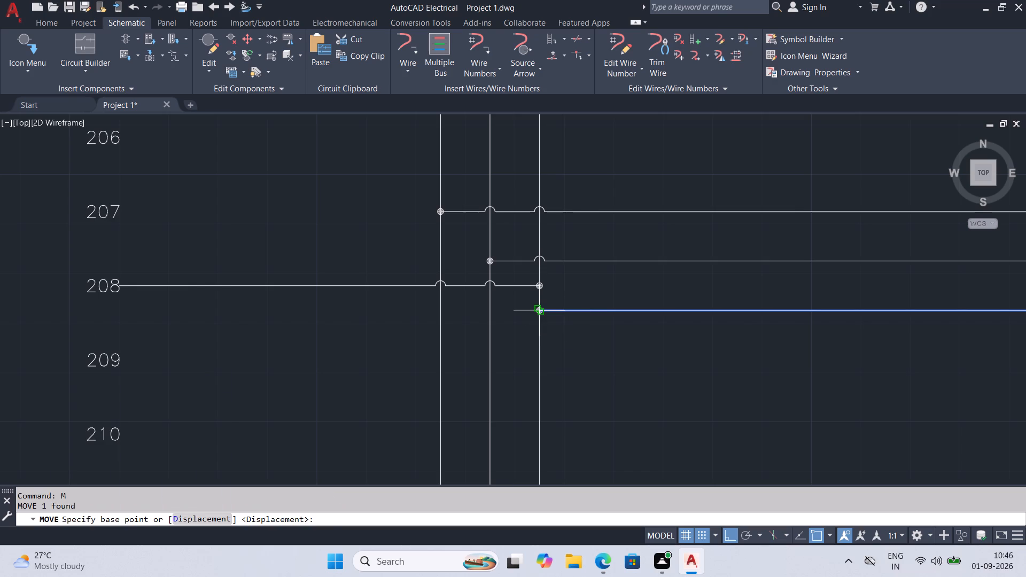
pyautogui.click(540, 307)
pyautogui.click(538, 290)
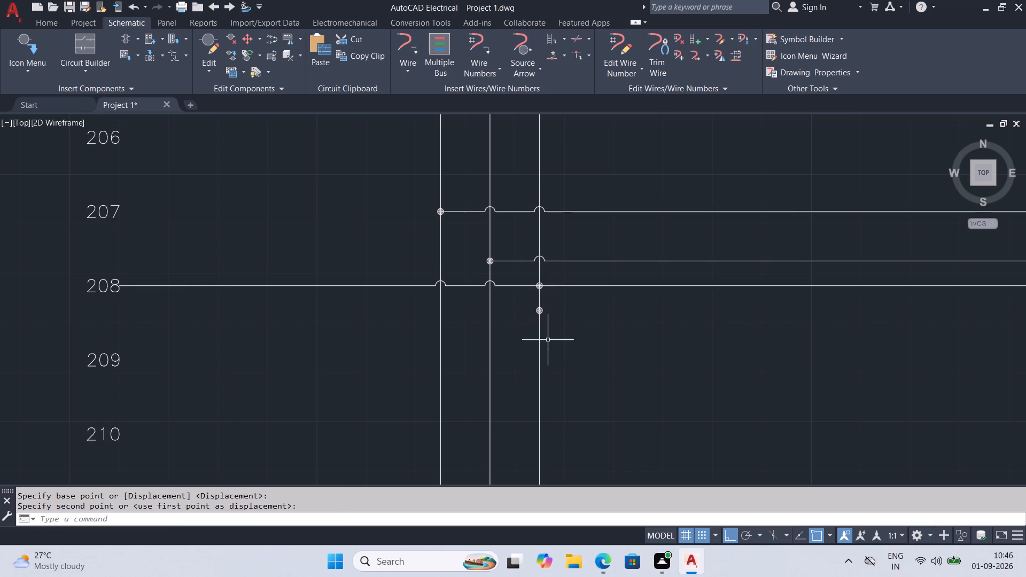
pyautogui.click(541, 313)
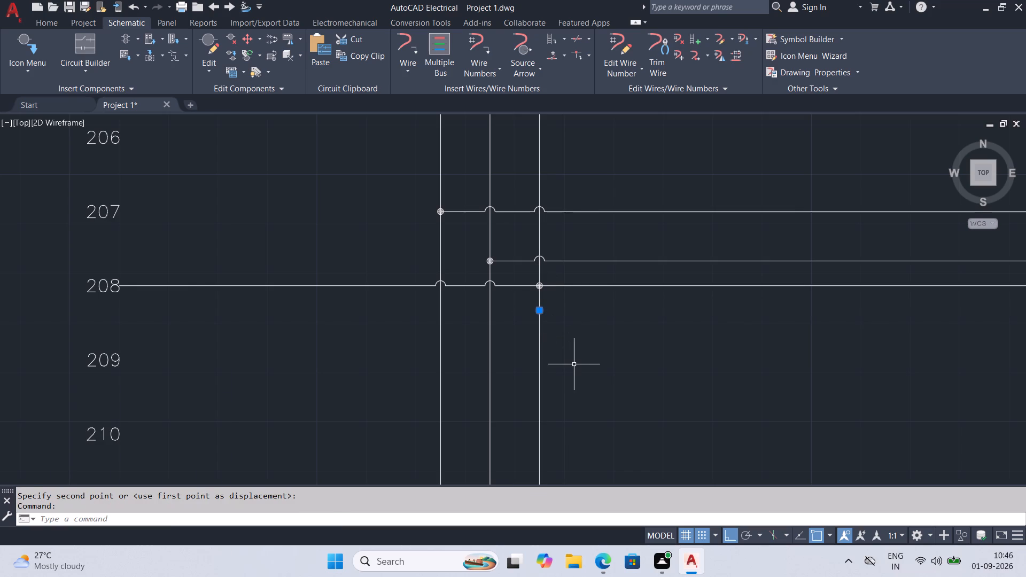
pyautogui.press('Delete')
# Trim away the reference wire between the line 208 number and the third vertical wire.
pyautogui.scroll(2, 576, 337)
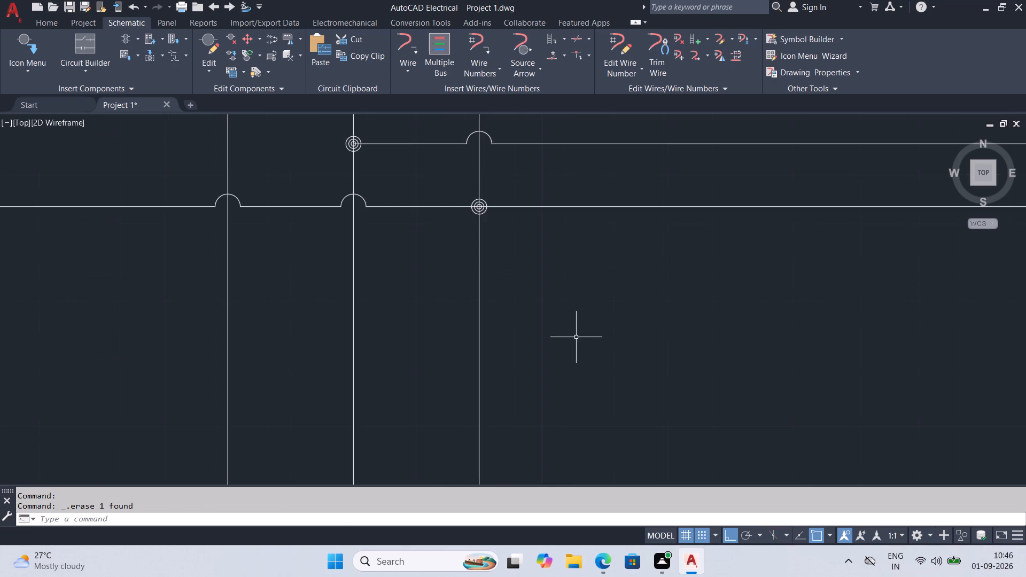
pyautogui.scroll(2, 498, 271)
pyautogui.scroll(-6, 498, 271)
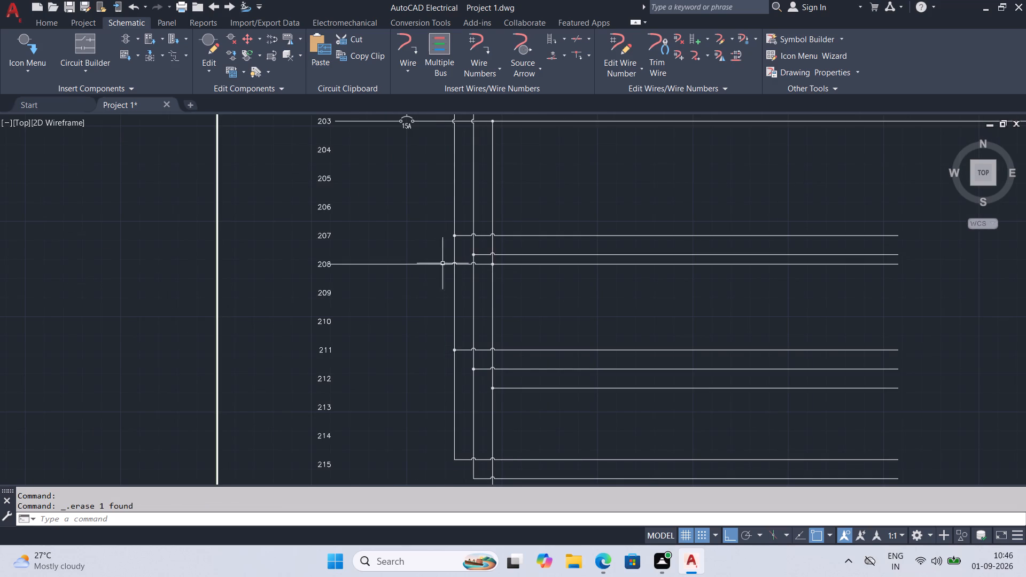
pyautogui.click(668, 49)
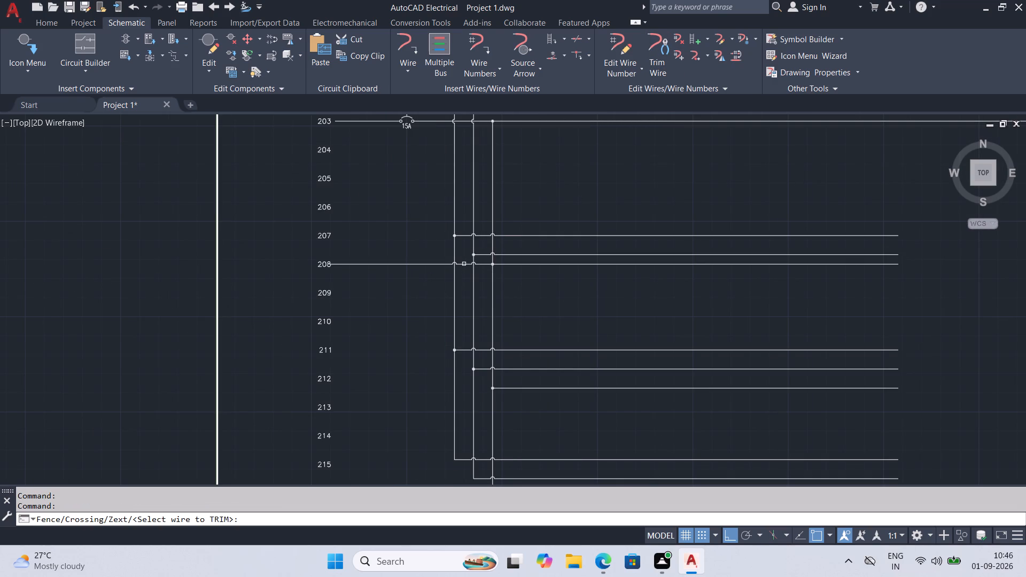
pyautogui.click(462, 266)
# Save the drawing.
pyautogui.scroll(-1, 547, 323)
pyautogui.scroll(2, 538, 307)
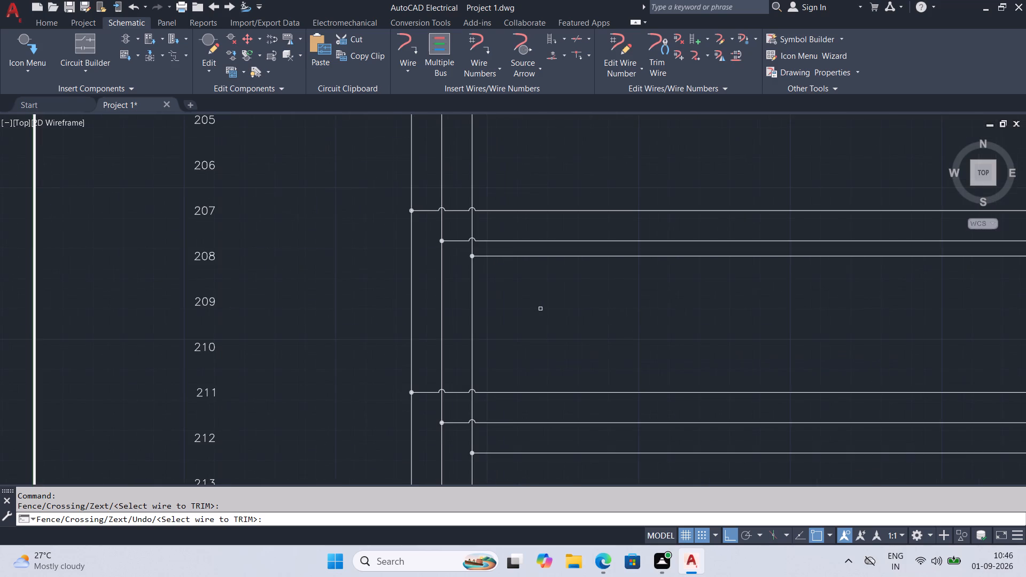
pyautogui.scroll(2, 522, 298)
pyautogui.moveTo(498, 283); pyautogui.dragTo(526, 437, button='middle')
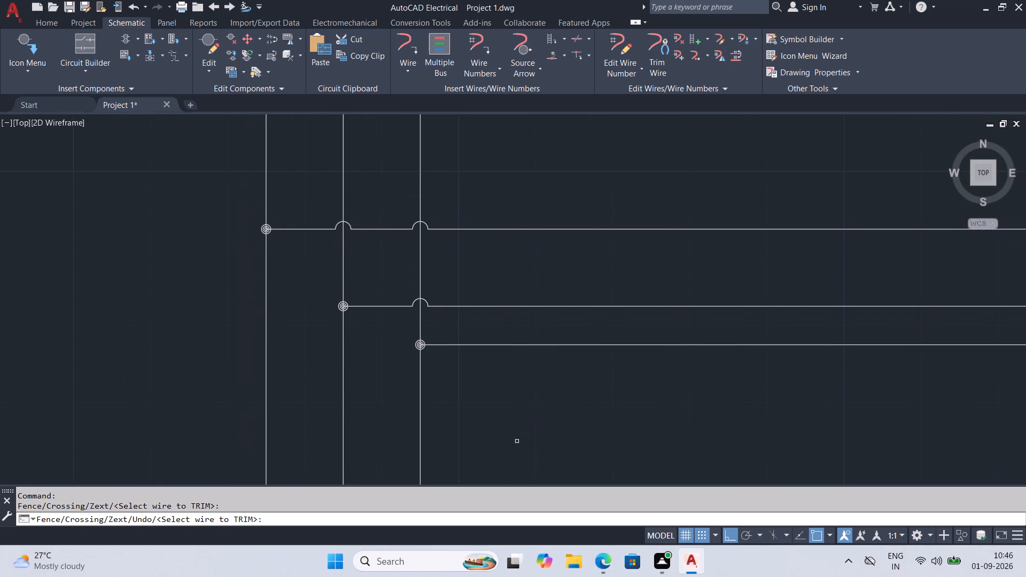
pyautogui.scroll(-2, 527, 434)
pyautogui.moveTo(533, 431); pyautogui.dragTo(533, 352, button='middle')
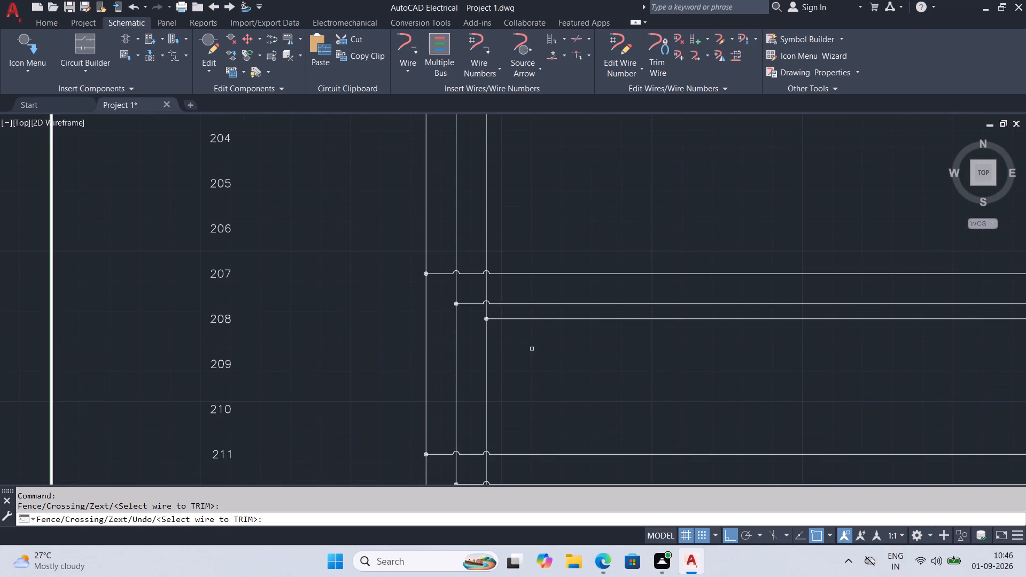
pyautogui.moveTo(570, 369); pyautogui.dragTo(573, 286, button='middle')
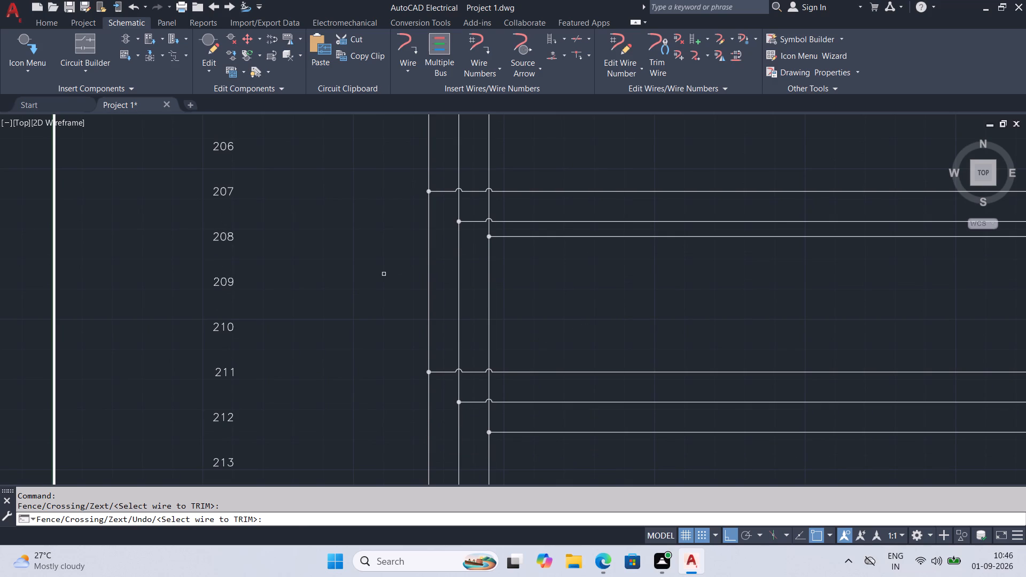
pyautogui.hotkey('ctrl', 's')
# Move both segments of the line 207 branch's second horizontal wire up to midway between lines 207 and 208.
pyautogui.click(512, 222)
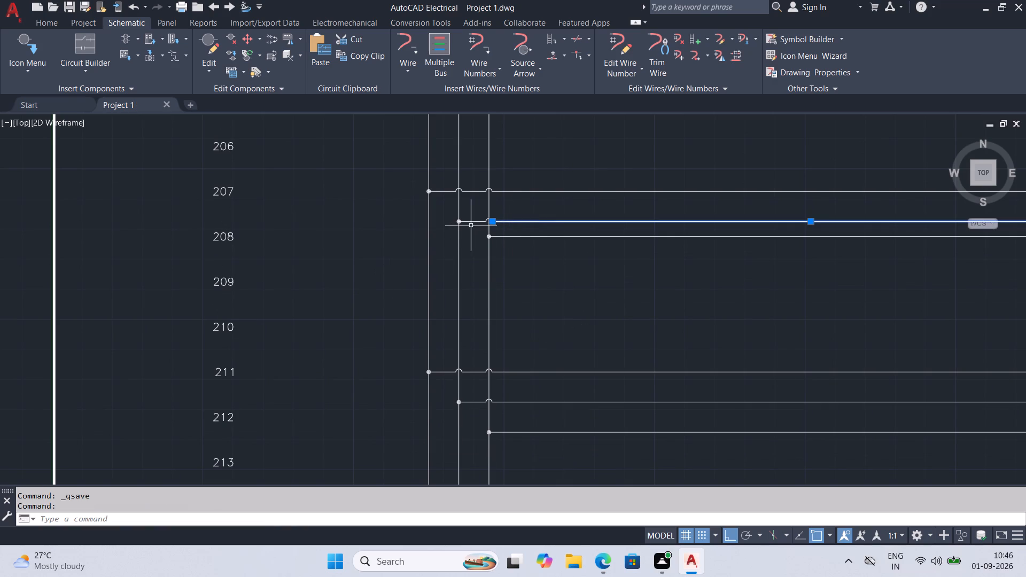
pyautogui.click(471, 221)
pyautogui.press('m')
pyautogui.press('Return')
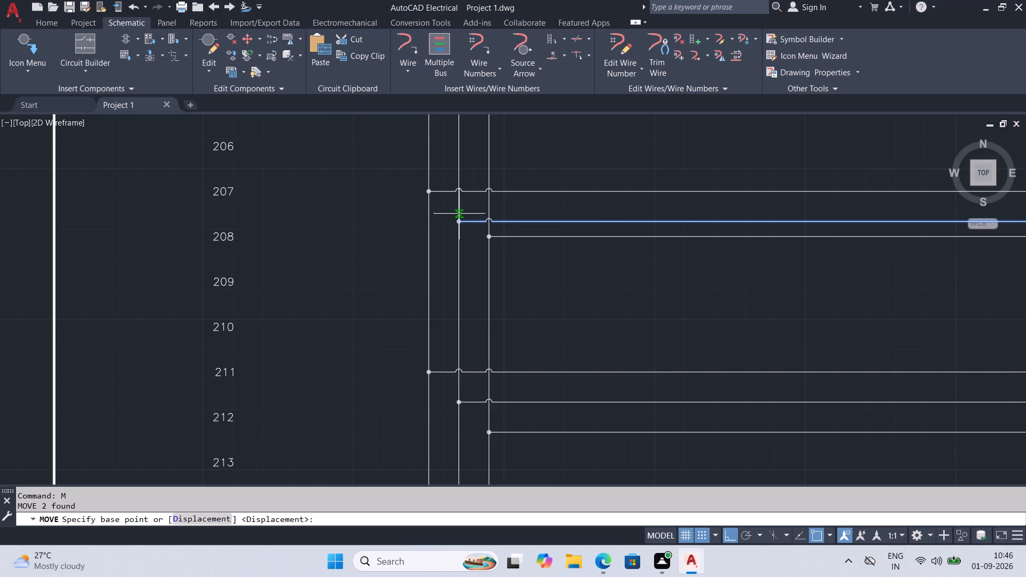
pyautogui.scroll(2, 461, 230)
pyautogui.click(447, 212)
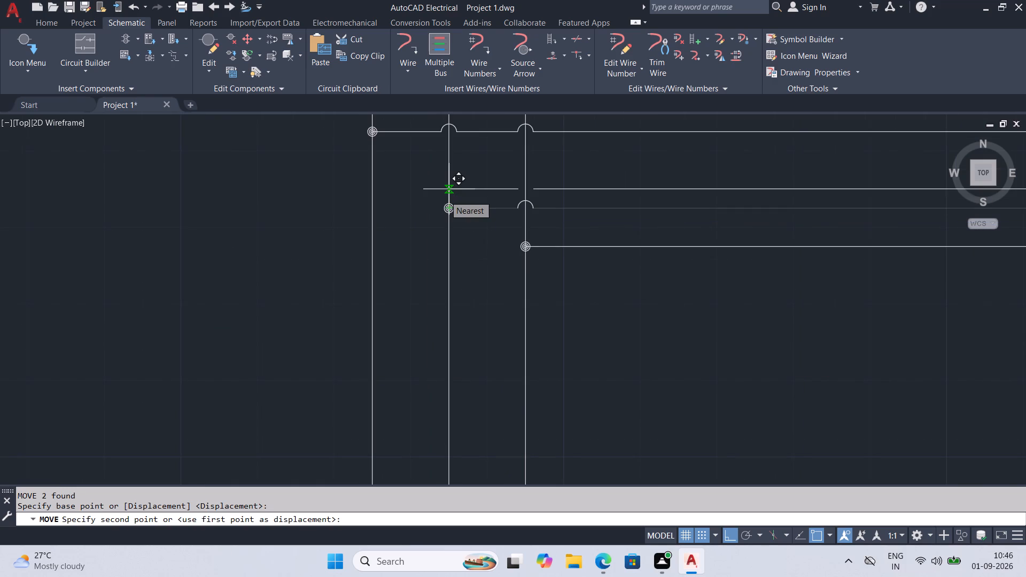
pyautogui.click(445, 196)
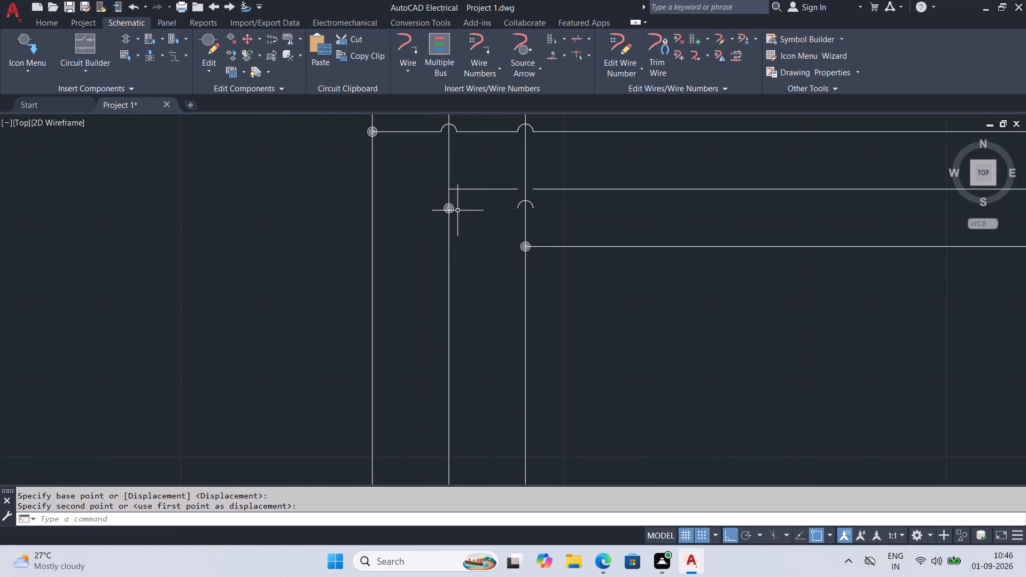
# Shift the second wire's connection dot and its crossover loop at the third vertical wire up onto the moved wire.
pyautogui.click(452, 208)
pyautogui.click(448, 209)
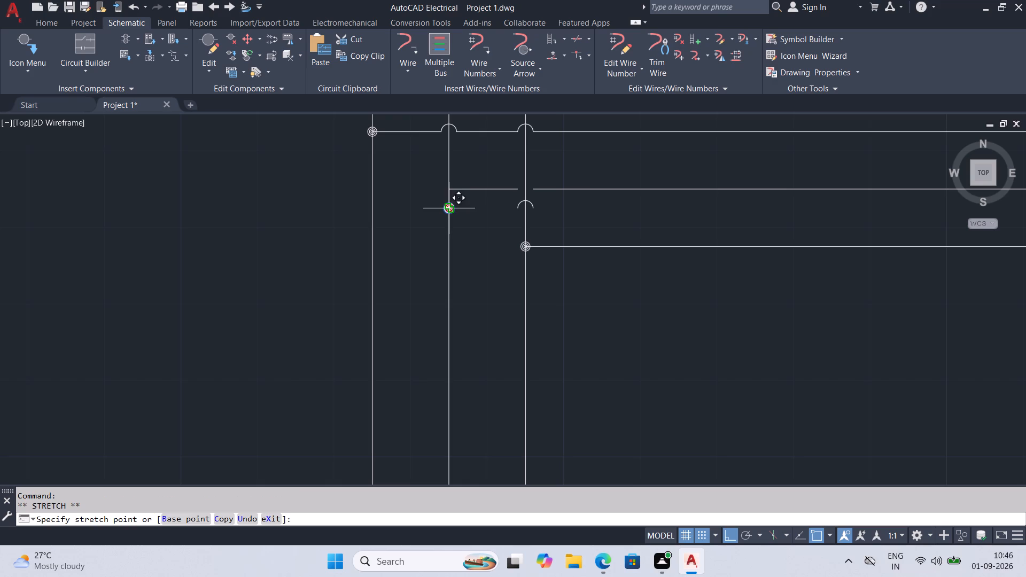
pyautogui.click(445, 193)
pyautogui.click(517, 207)
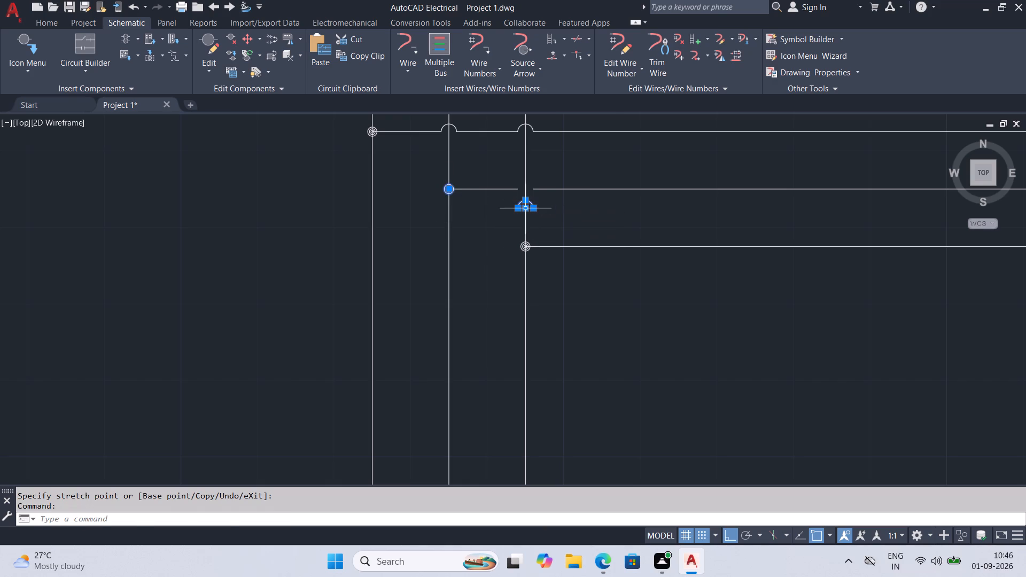
pyautogui.click(523, 208)
pyautogui.click(519, 189)
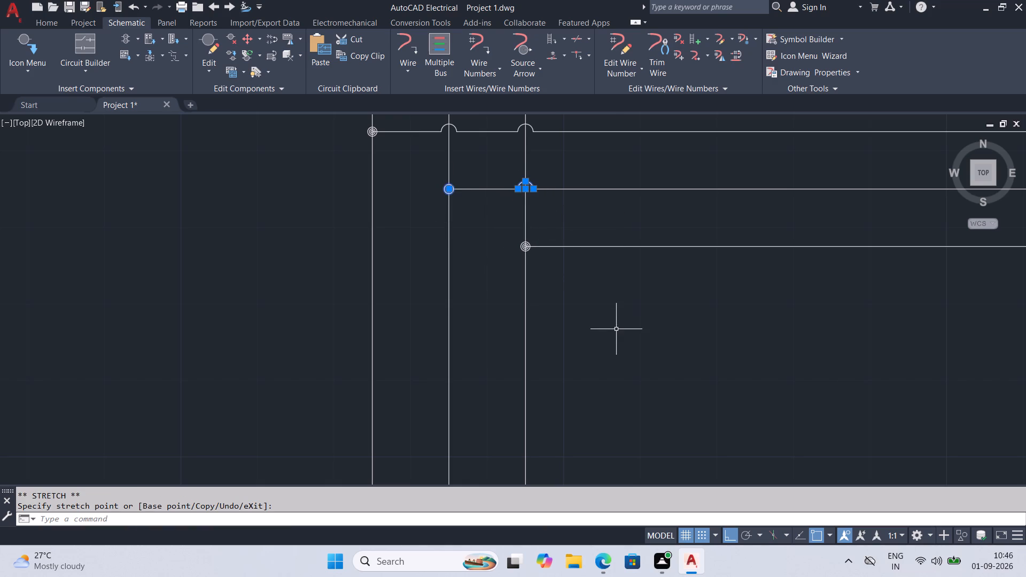
# Save the drawing.
pyautogui.hotkey('ctrl', 's')
# Move the line 211 branch's second and third horizontal wires, with the crossover loop, up together so the second sits midway between lines 211 and 212.
pyautogui.scroll(-2, 661, 321)
pyautogui.moveTo(796, 376); pyautogui.dragTo(557, 292, button='middle')
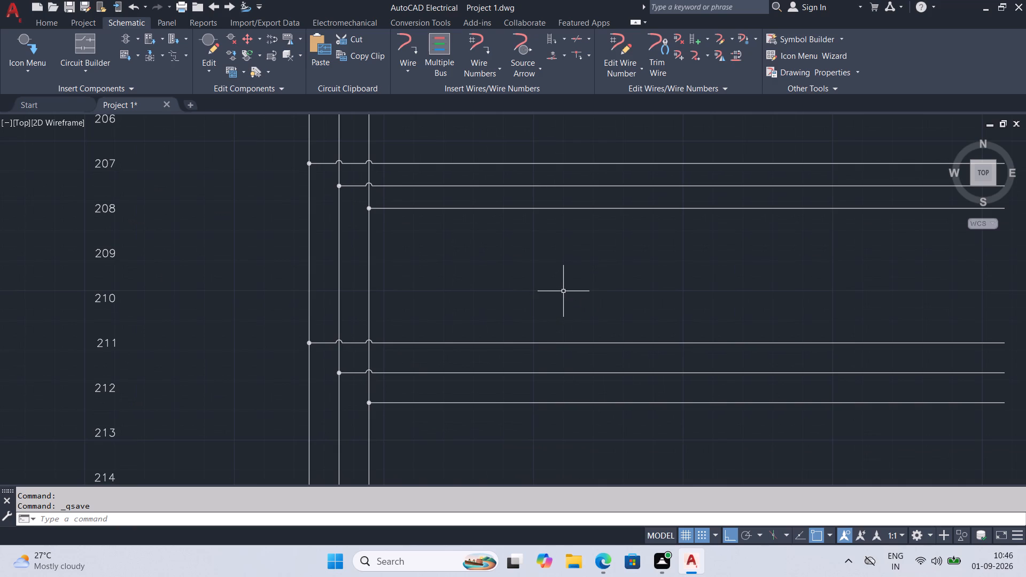
pyautogui.moveTo(475, 302); pyautogui.dragTo(469, 251, button='middle')
pyautogui.scroll(1, 438, 344)
pyautogui.click(370, 290)
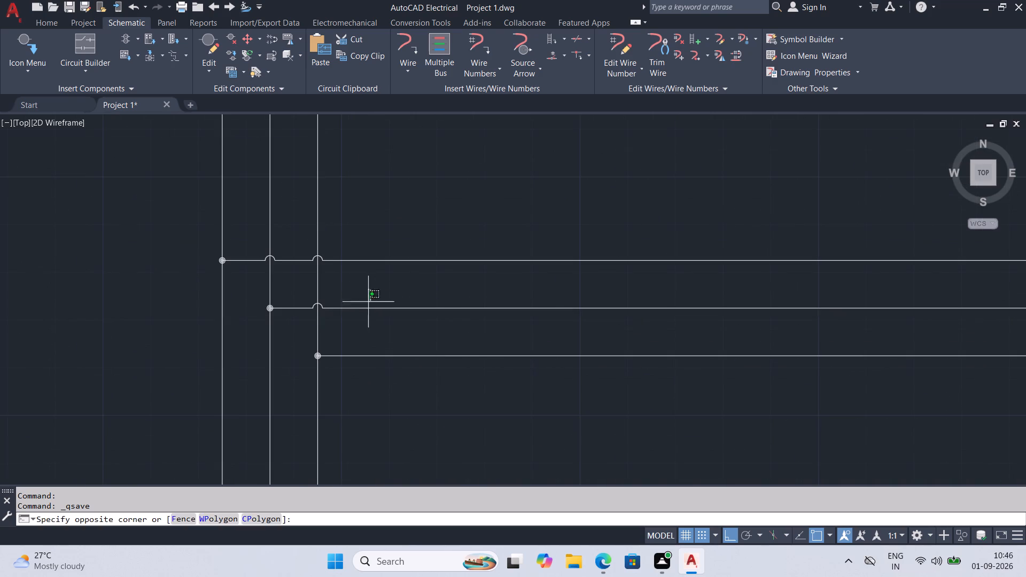
pyautogui.click(337, 394)
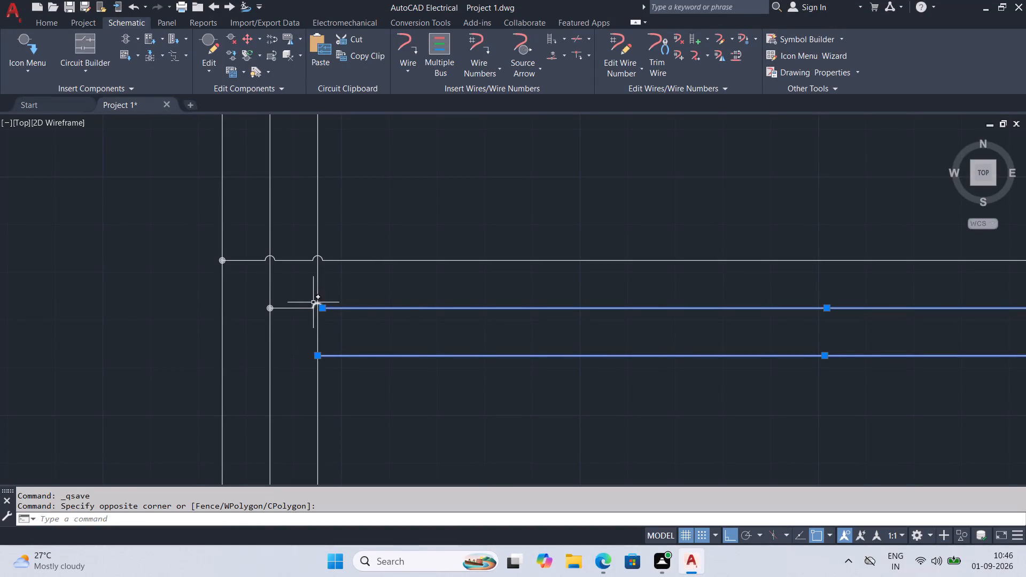
pyautogui.click(316, 304)
pyautogui.click(301, 305)
pyautogui.click(289, 316)
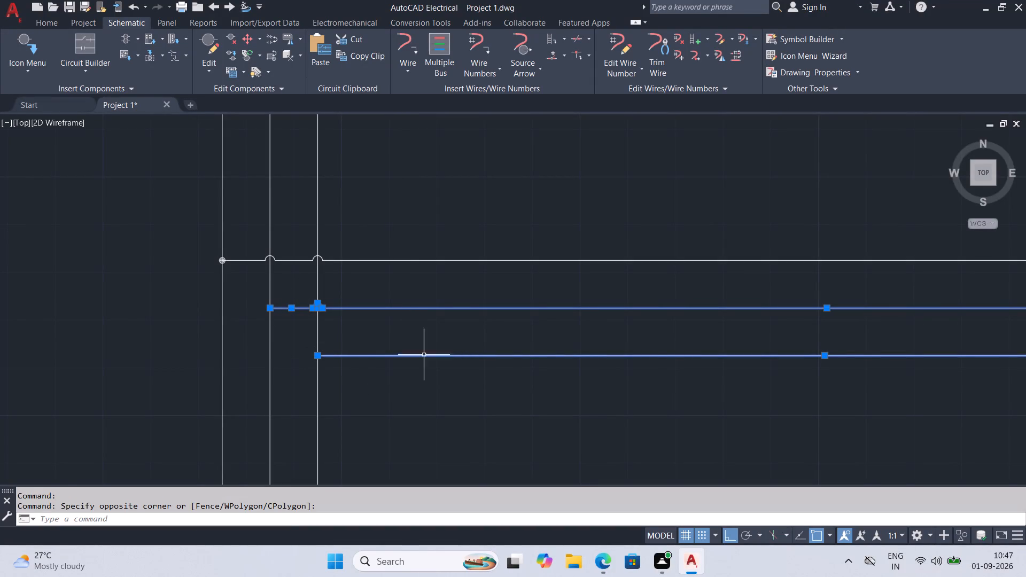
pyautogui.press('m')
pyautogui.press('Return')
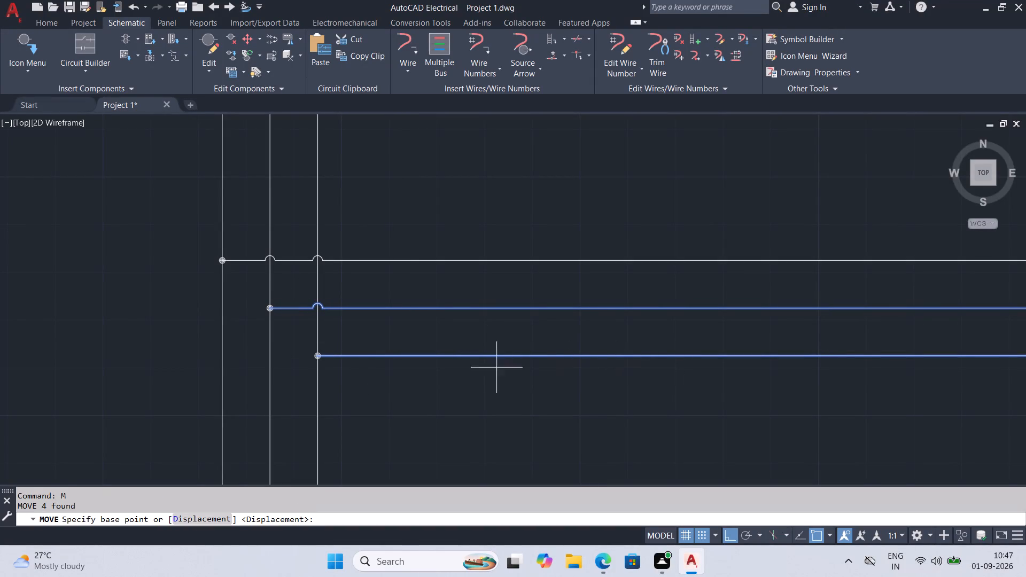
pyautogui.scroll(-1, 419, 369)
pyautogui.moveTo(411, 397); pyautogui.dragTo(447, 392, button='middle')
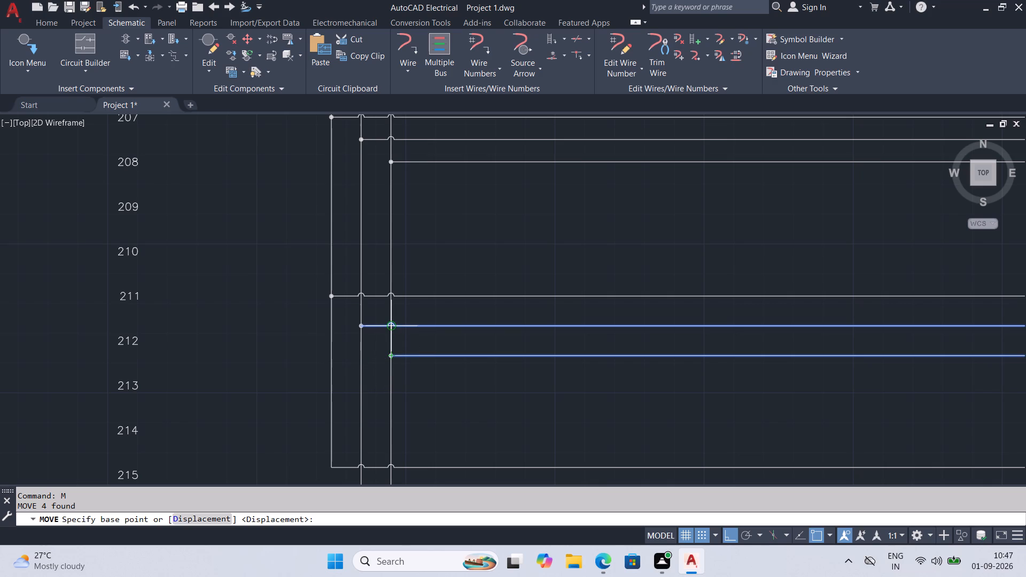
pyautogui.click(358, 328)
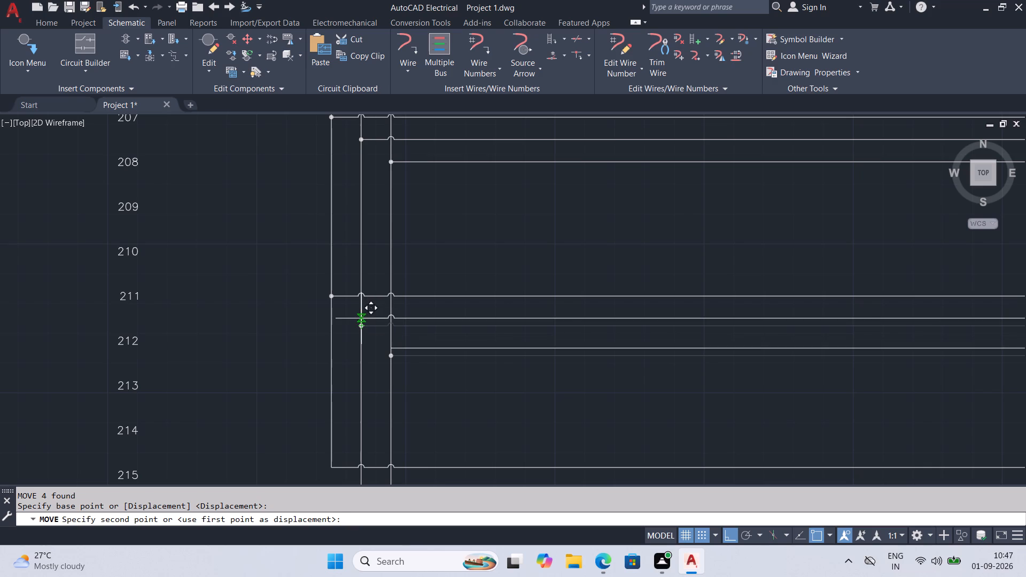
pyautogui.click(360, 318)
# Shift the connection dots of the line 211 branch's second and third wires up onto the ends of the moved wires.
pyautogui.scroll(2, 351, 331)
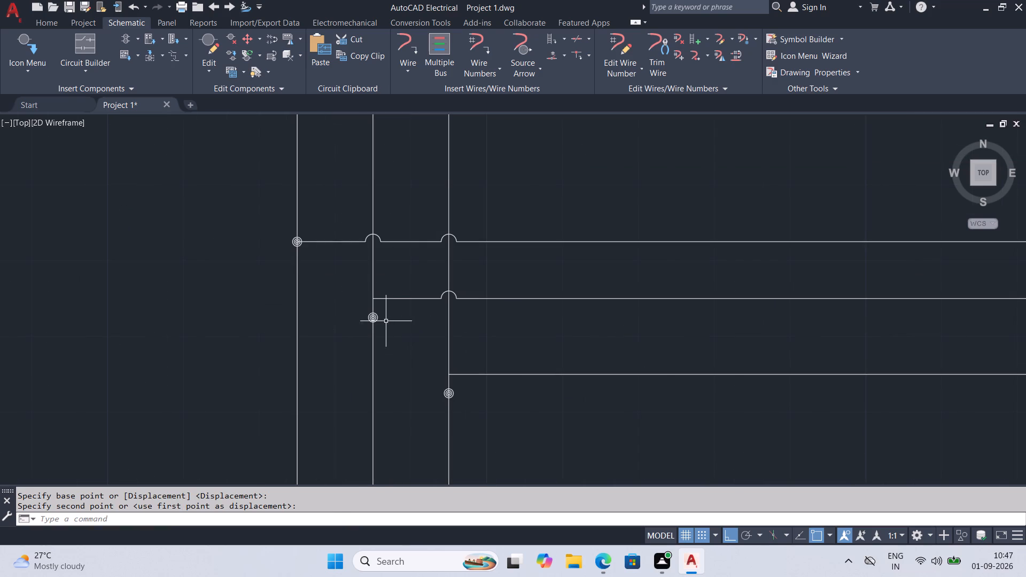
pyautogui.click(376, 319)
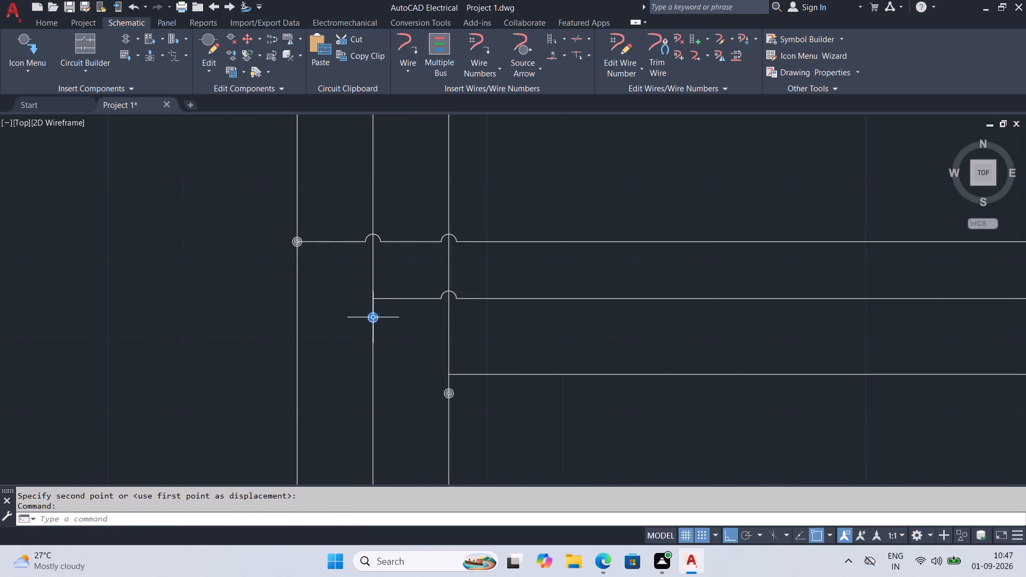
pyautogui.click(372, 318)
pyautogui.click(371, 303)
pyautogui.click(445, 394)
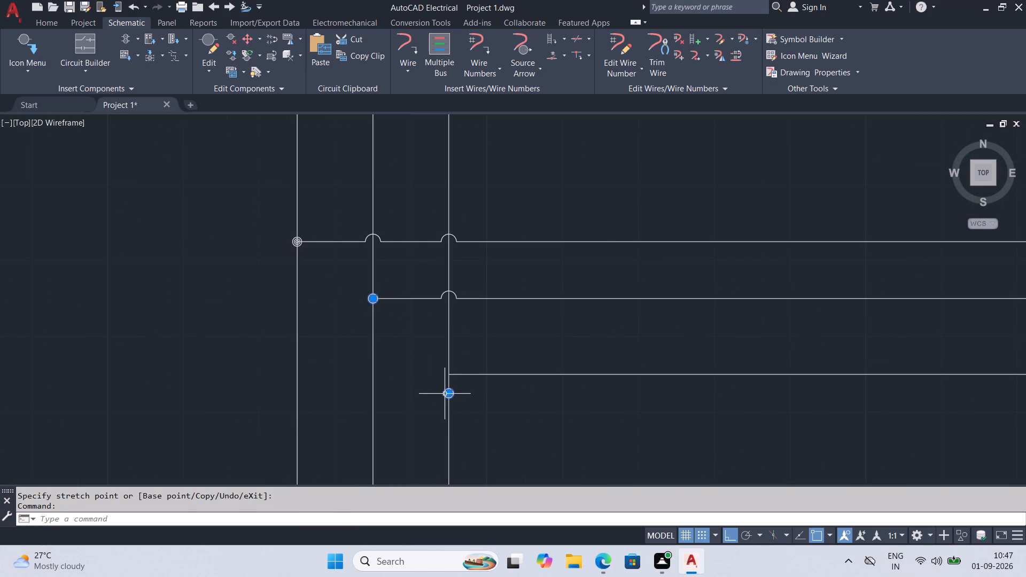
pyautogui.click(447, 394)
pyautogui.click(442, 371)
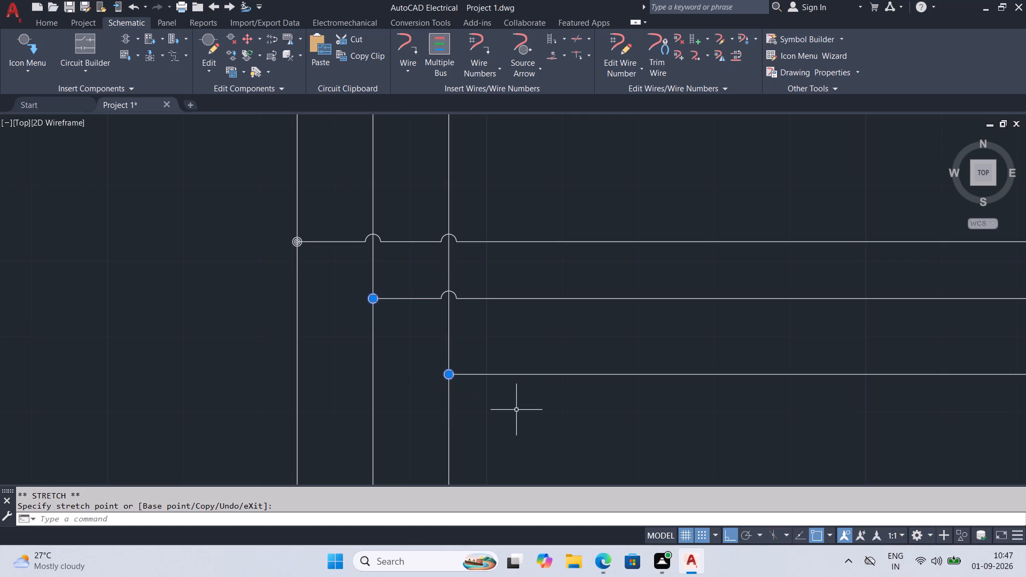
# Save the drawing.
pyautogui.hotkey('ctrl', 's')
# Draw a horizontal guide wire from line reference 212 to the third vertical wire.
pyautogui.scroll(-1, 512, 395)
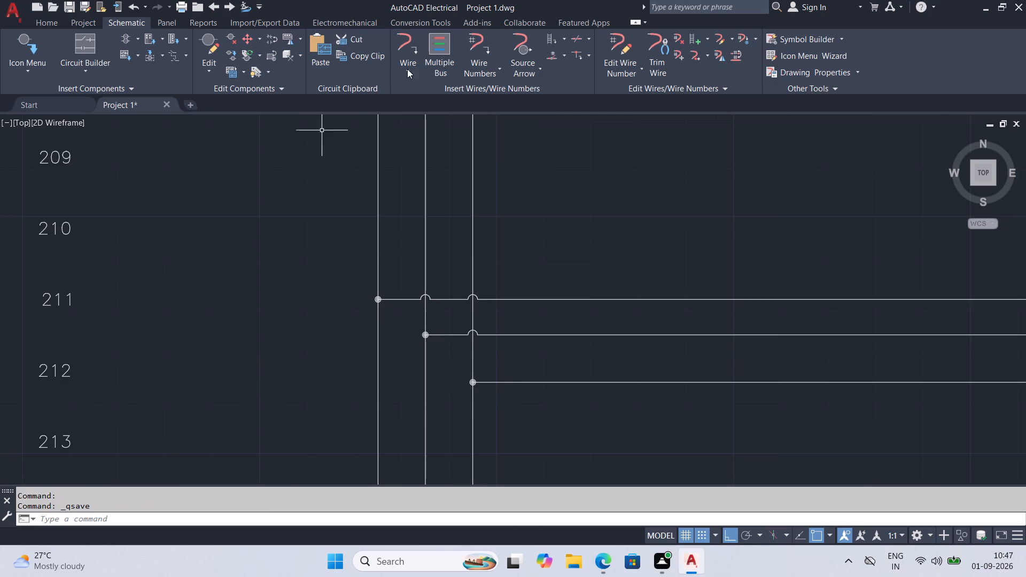
pyautogui.click(415, 50)
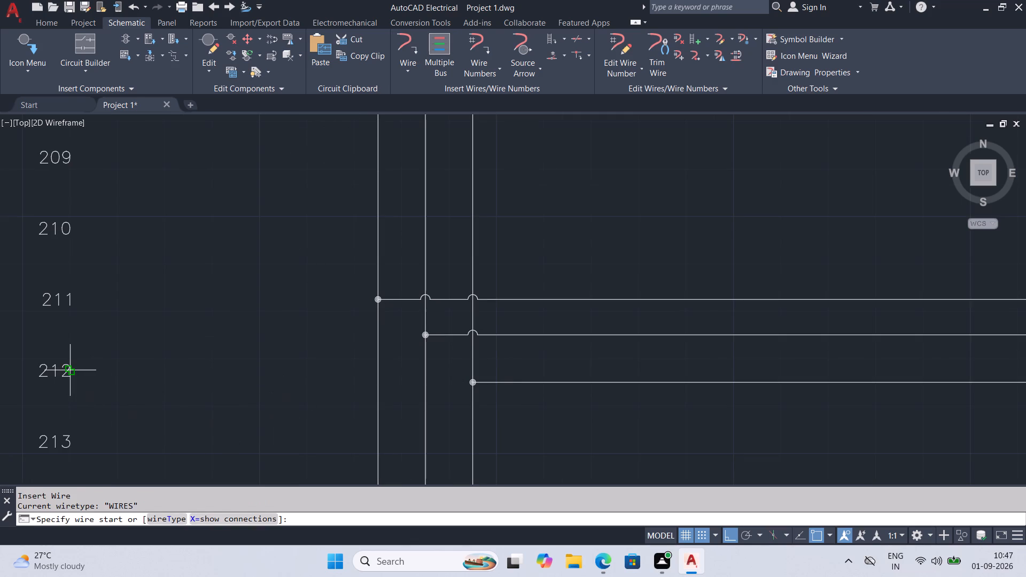
pyautogui.click(73, 370)
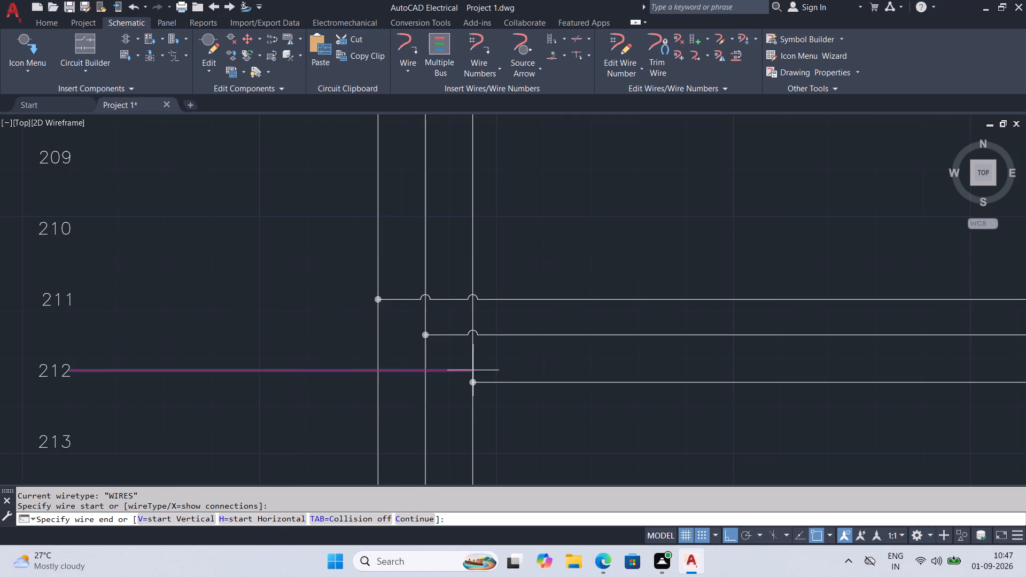
pyautogui.click(472, 376)
pyautogui.press('space')
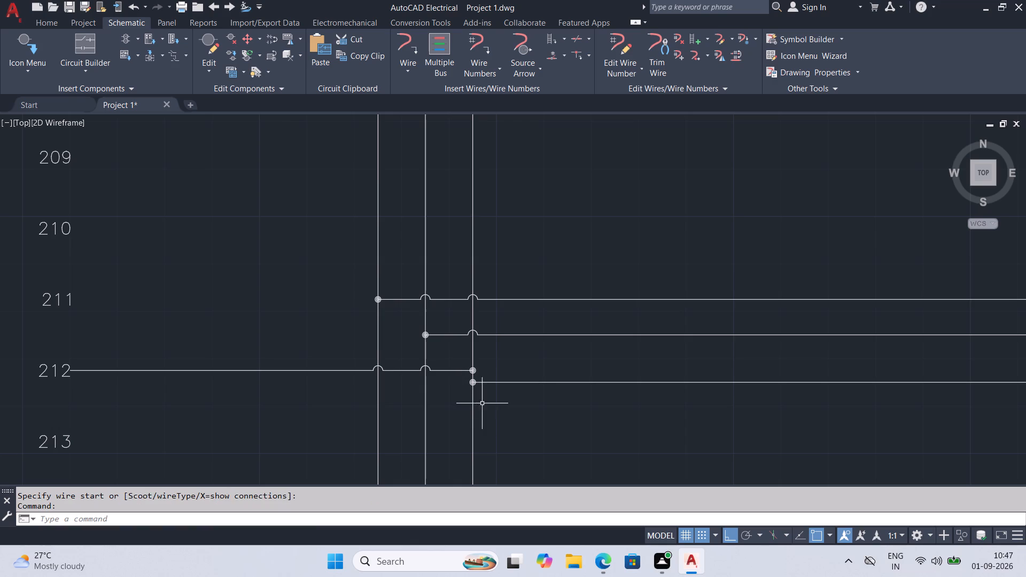
# Move the line 211 branch's third horizontal wire and its connection dot up level with the guide wire at line 212.
pyautogui.click(472, 384)
pyautogui.click(495, 384)
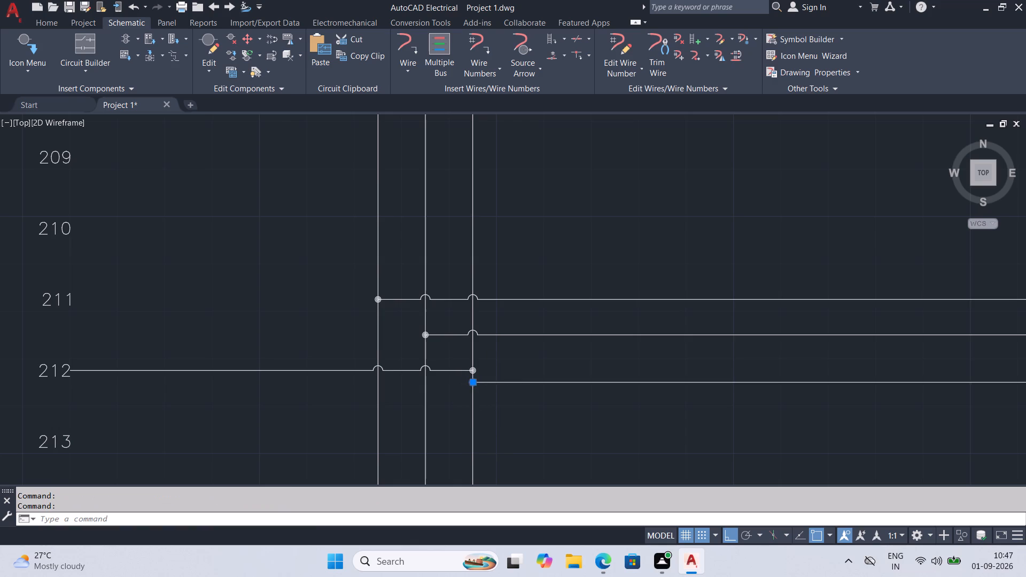
pyautogui.press('m')
pyautogui.press('Return')
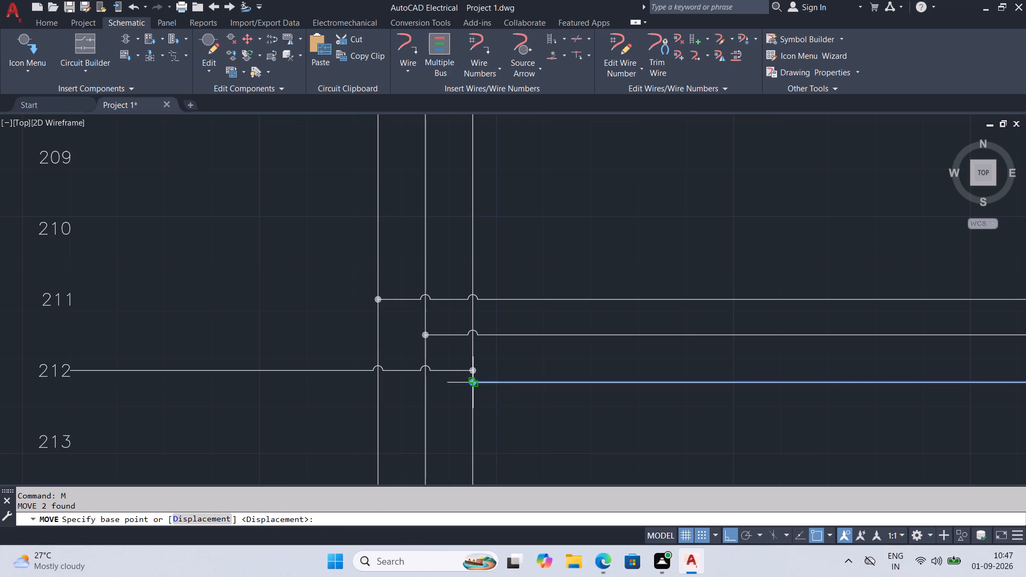
pyautogui.click(469, 381)
pyautogui.click(469, 373)
# Save the drawing.
pyautogui.hotkey('ctrl', 's')
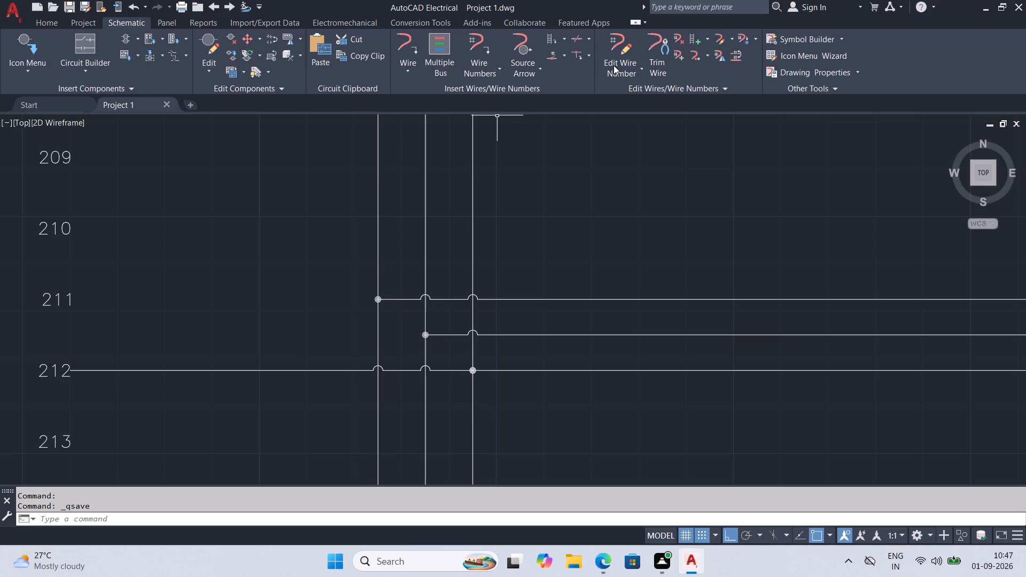
# Trim away the guide wire between line reference 212 and the third vertical wire.
pyautogui.click(655, 45)
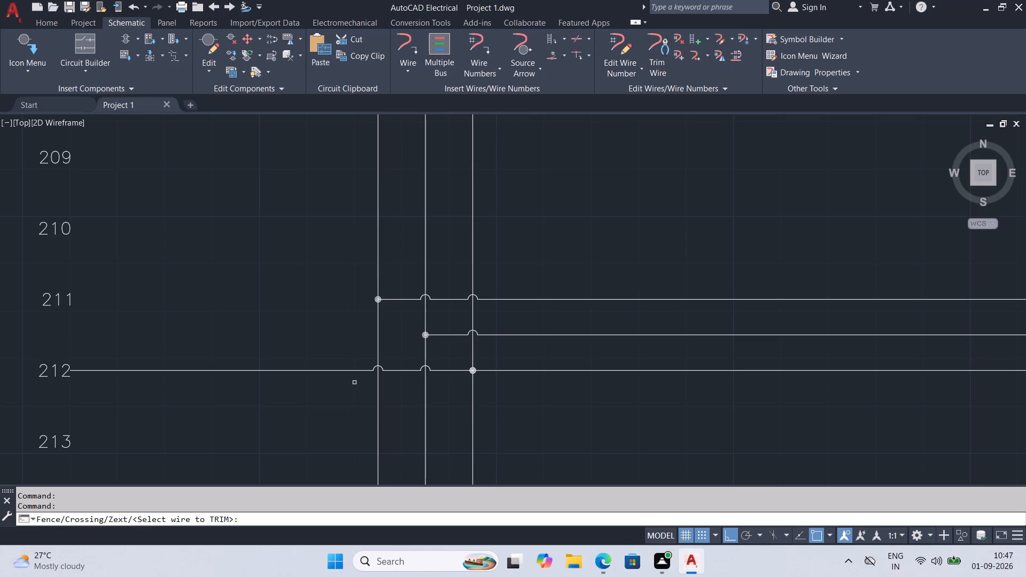
pyautogui.click(458, 375)
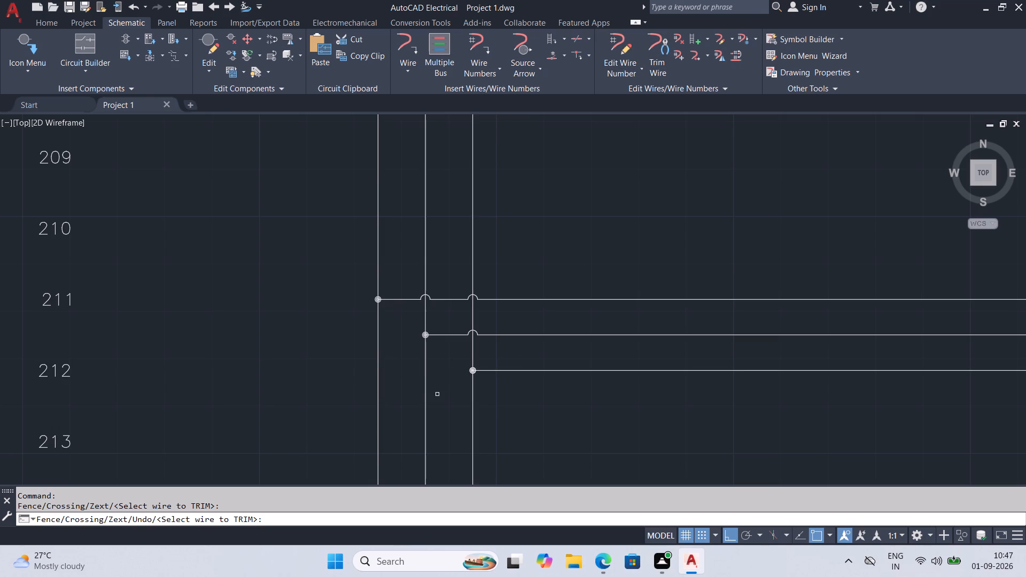
# Save the drawing with the line 211 branch evenly spaced.
pyautogui.hotkey('ctrl', 's')
pyautogui.hotkey('ctrl', 's')
pyautogui.hotkey('ctrl', 's')
pyautogui.hotkey('ctrl', 's')
pyautogui.hotkey('ctrl', 's')
pyautogui.hotkey('ctrl', 's')
pyautogui.hotkey('ctrl', 's')
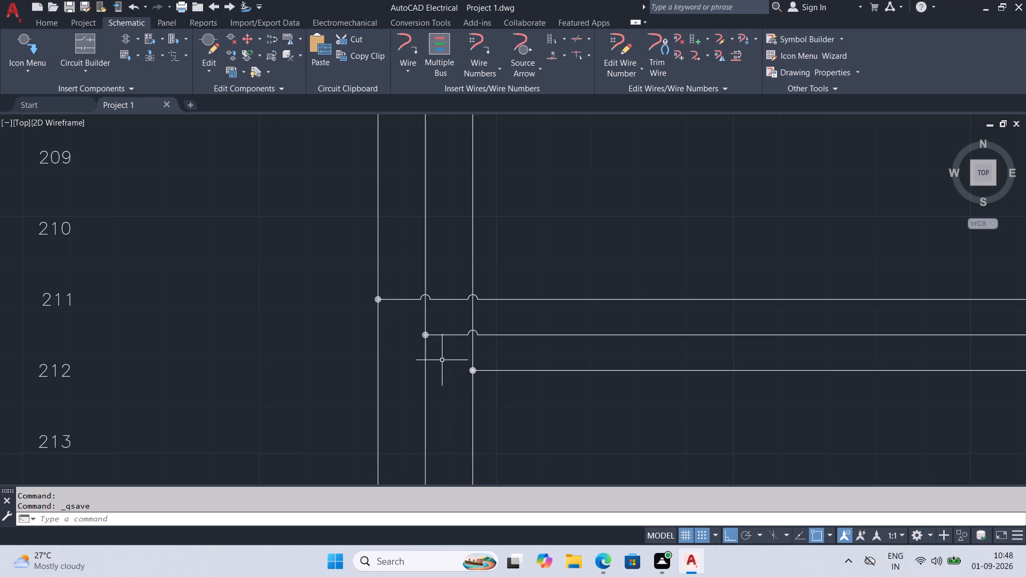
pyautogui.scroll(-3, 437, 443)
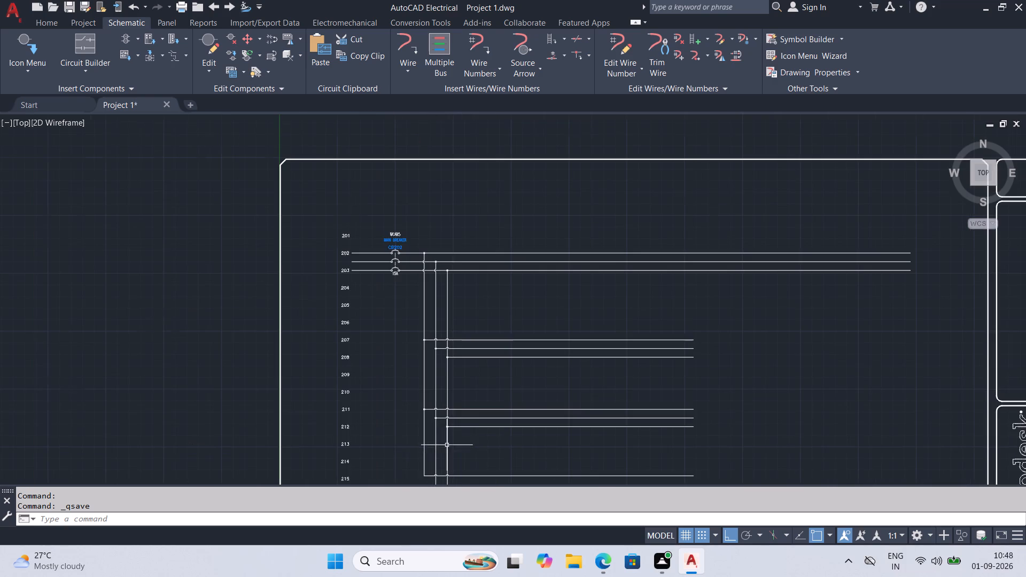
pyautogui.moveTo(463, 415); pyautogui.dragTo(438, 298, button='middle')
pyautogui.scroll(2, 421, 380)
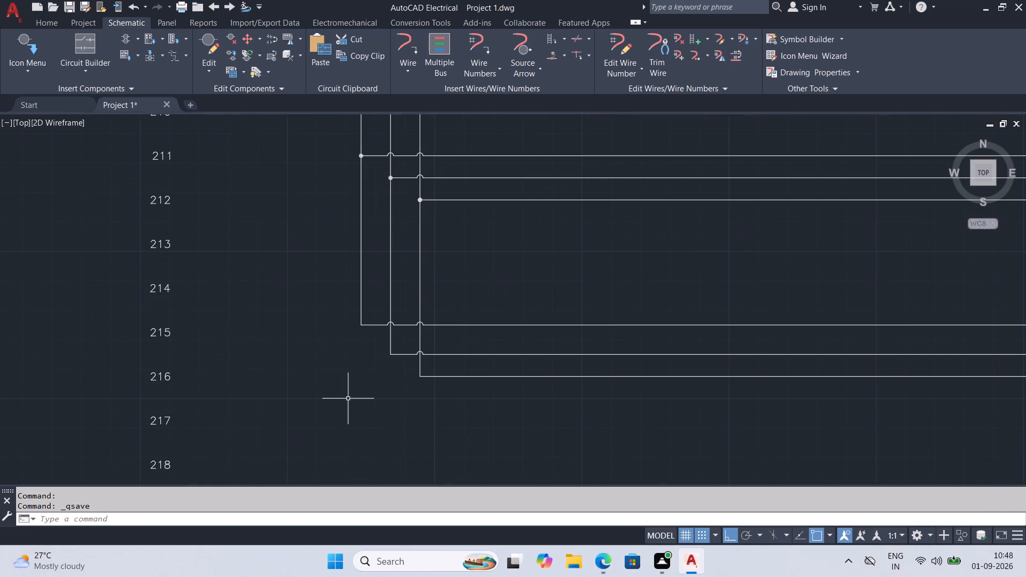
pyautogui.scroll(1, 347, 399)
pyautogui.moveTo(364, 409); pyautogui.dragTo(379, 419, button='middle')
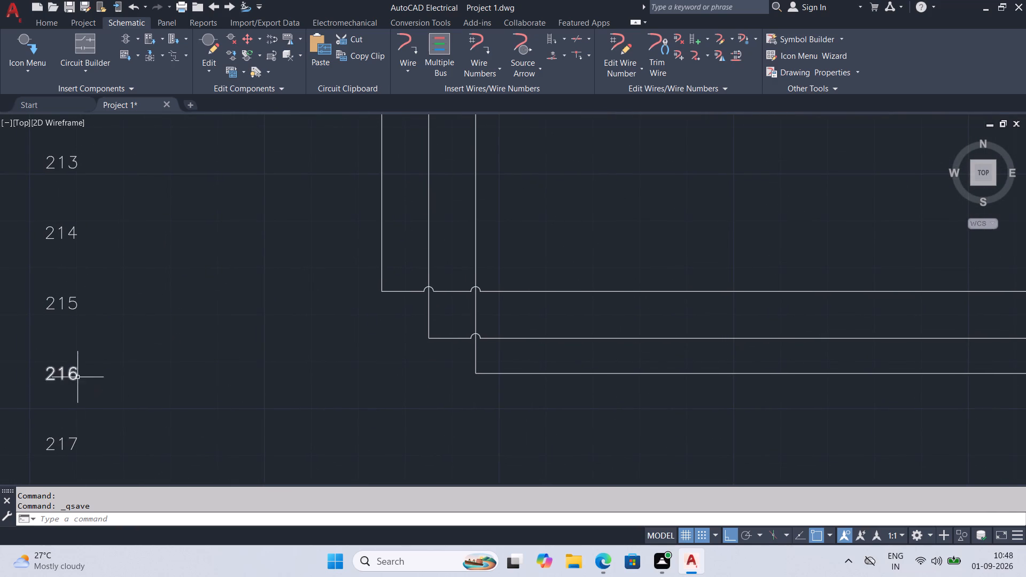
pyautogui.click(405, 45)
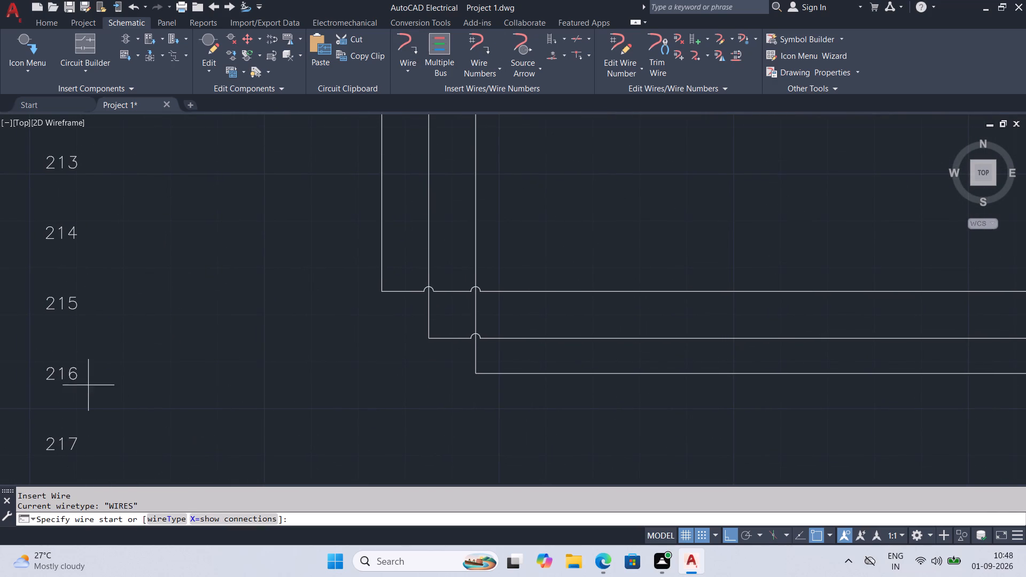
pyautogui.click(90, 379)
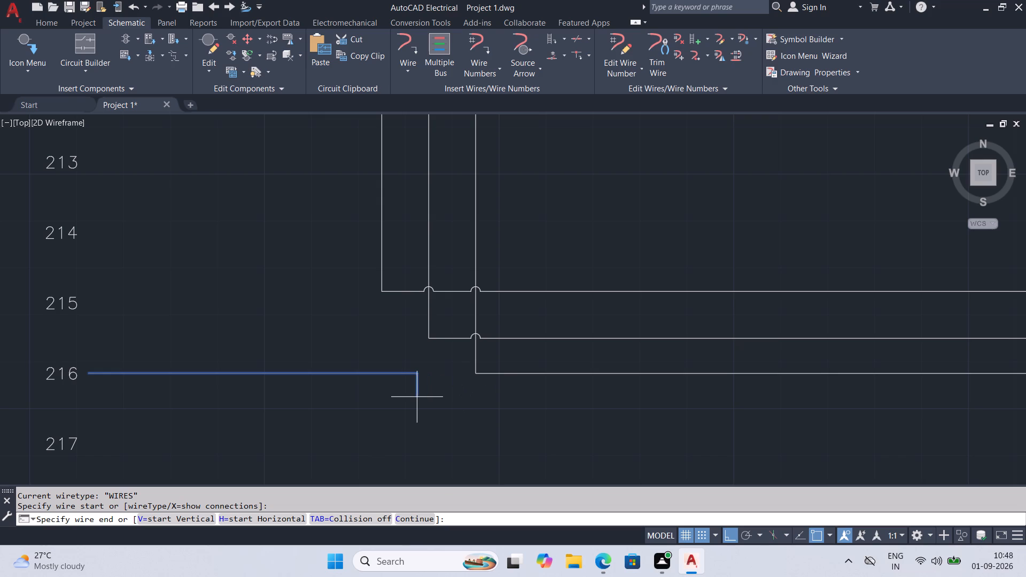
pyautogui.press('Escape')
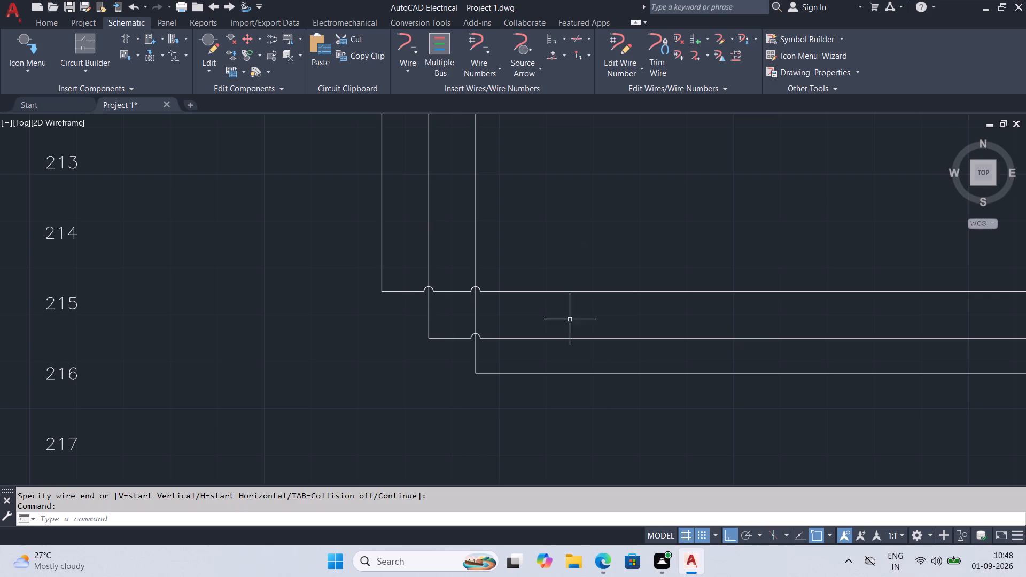
# Start a fence insertion of the Fuse symbol from the Fuses, Circuit Breakers and Transformers category for the branch wires.
pyautogui.moveTo(664, 248); pyautogui.dragTo(586, 431, button='middle')
pyautogui.scroll(-2, 647, 259)
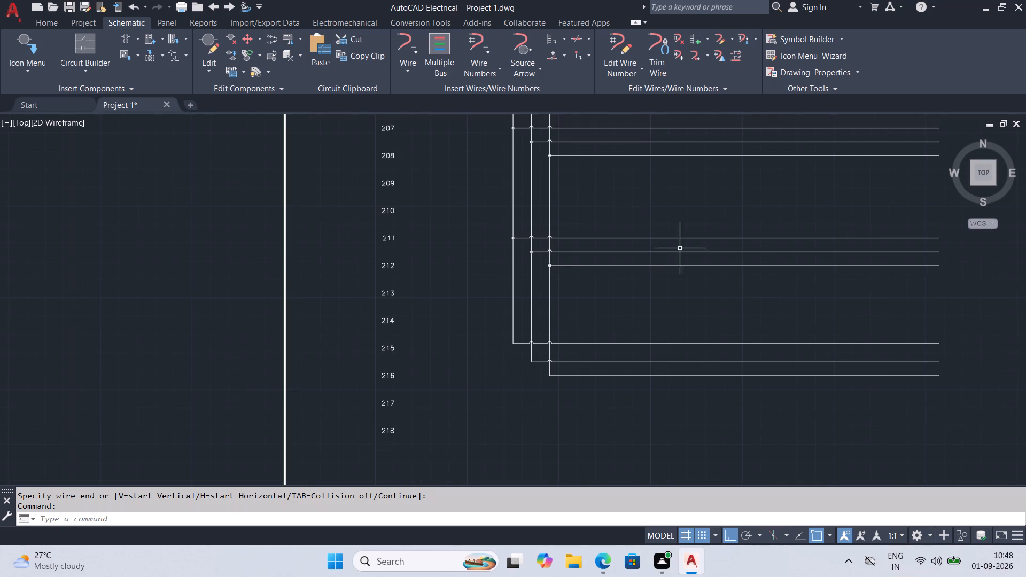
pyautogui.moveTo(708, 190); pyautogui.dragTo(592, 338, button='middle')
pyautogui.scroll(1, 592, 338)
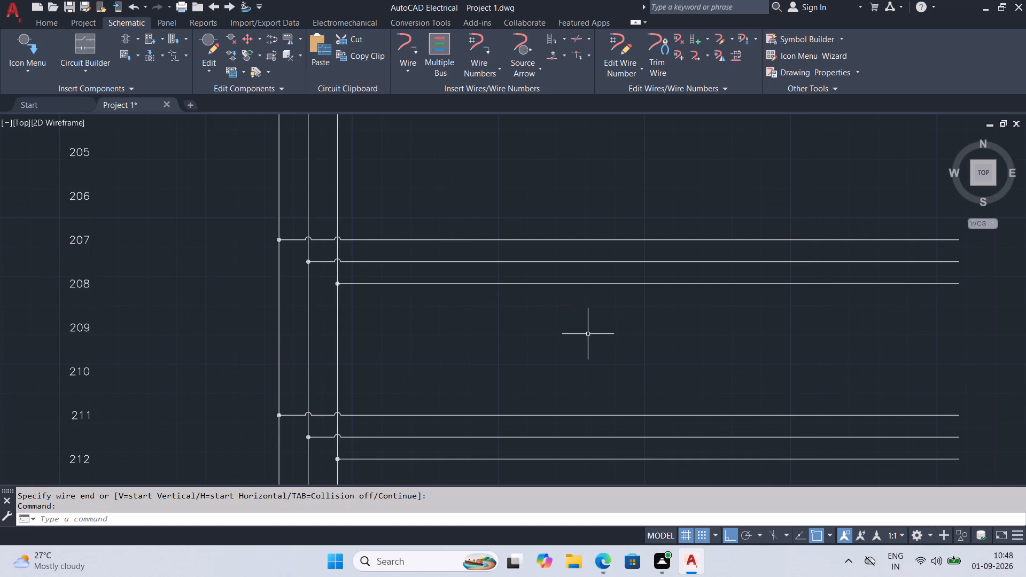
pyautogui.moveTo(613, 334); pyautogui.dragTo(546, 314, button='middle')
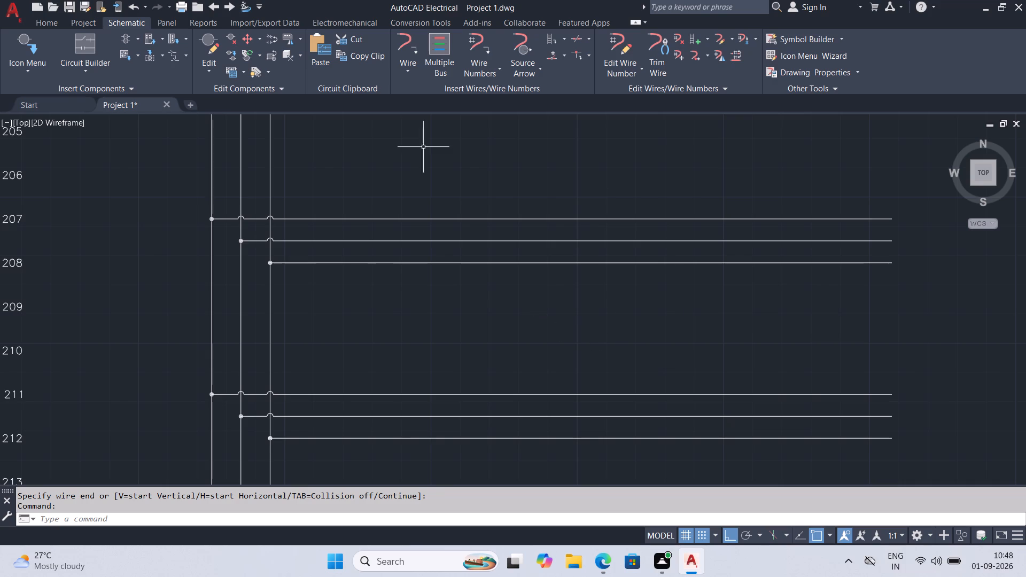
pyautogui.click(125, 37)
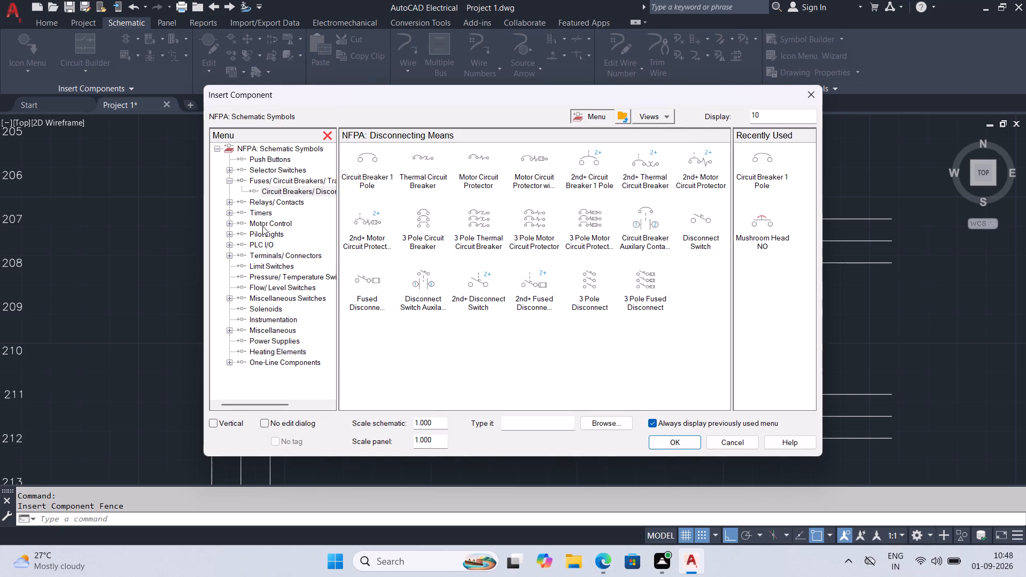
pyautogui.click(304, 182)
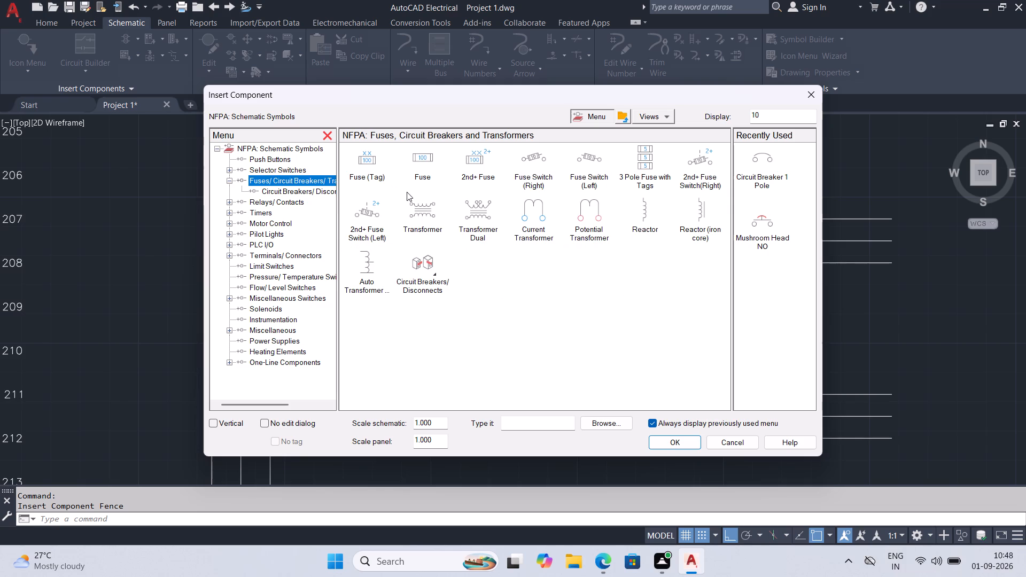
pyautogui.click(420, 157)
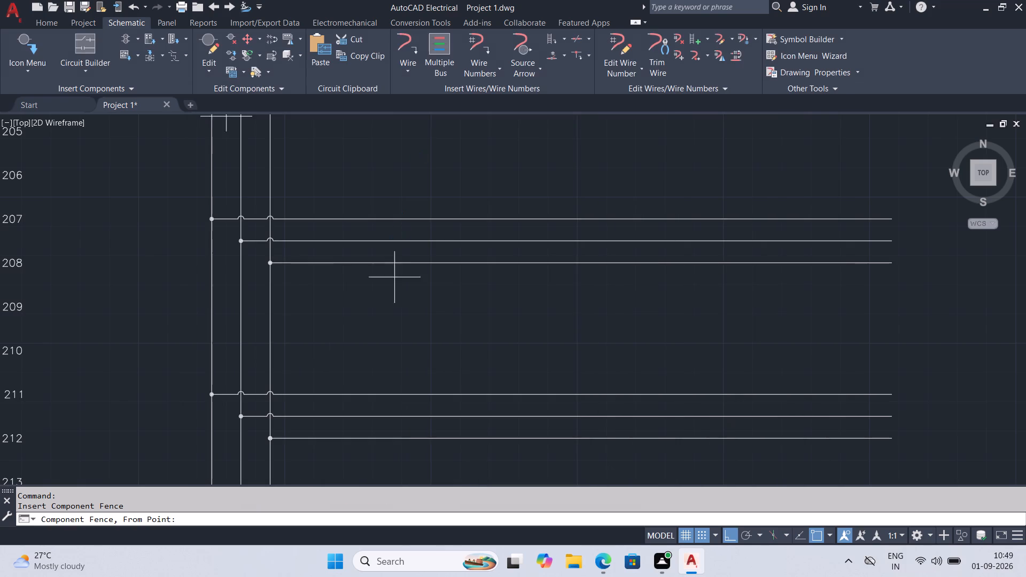
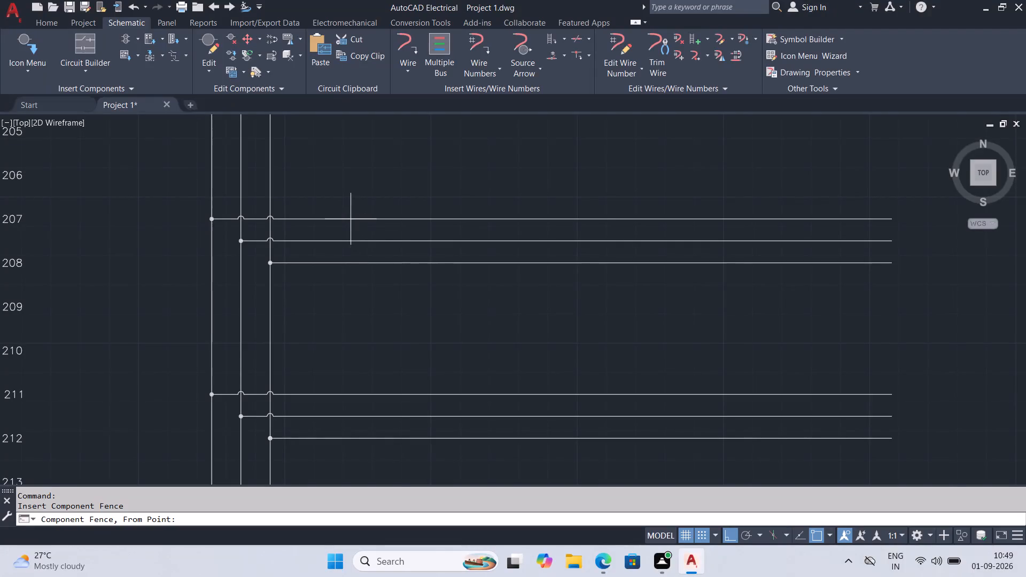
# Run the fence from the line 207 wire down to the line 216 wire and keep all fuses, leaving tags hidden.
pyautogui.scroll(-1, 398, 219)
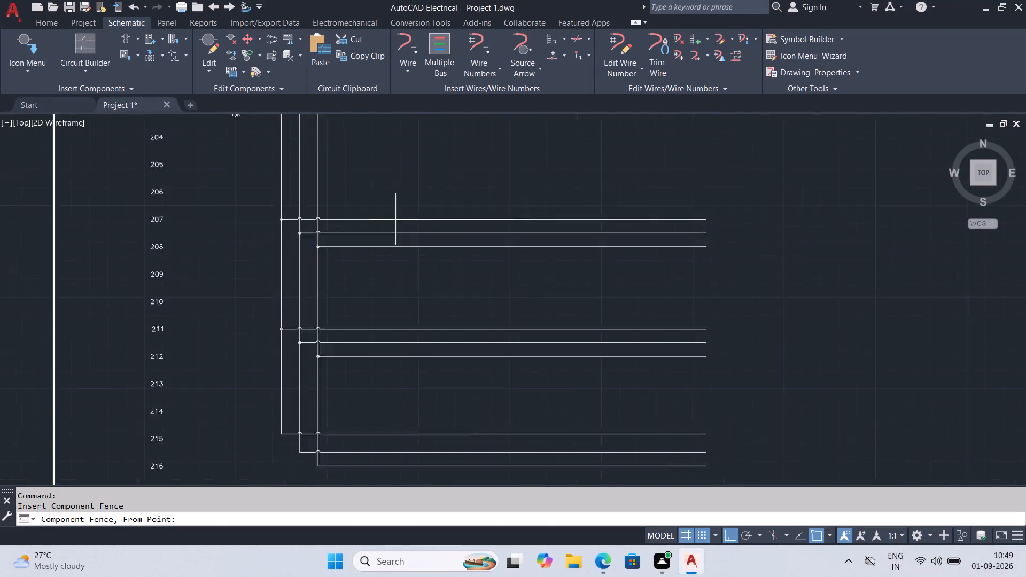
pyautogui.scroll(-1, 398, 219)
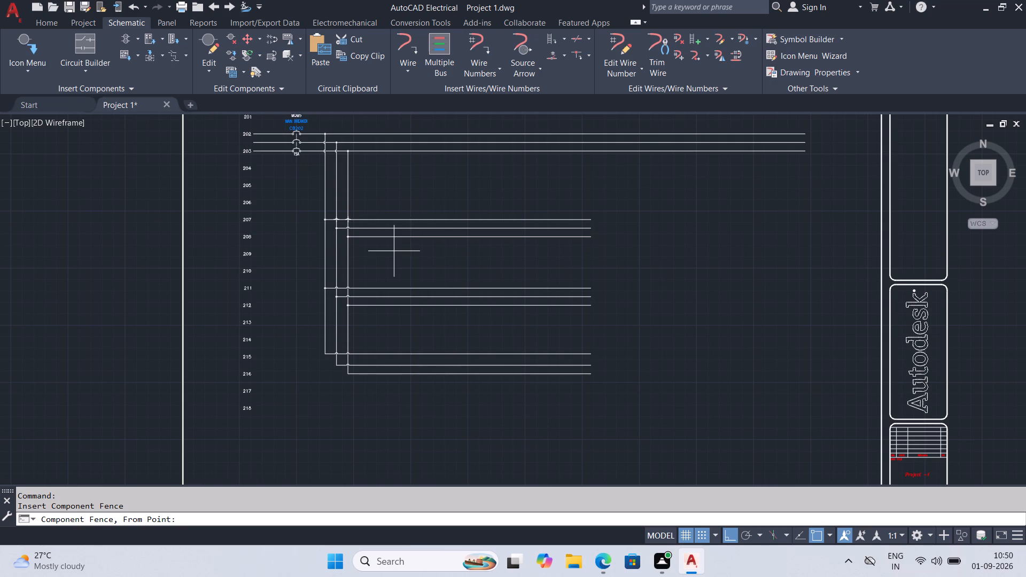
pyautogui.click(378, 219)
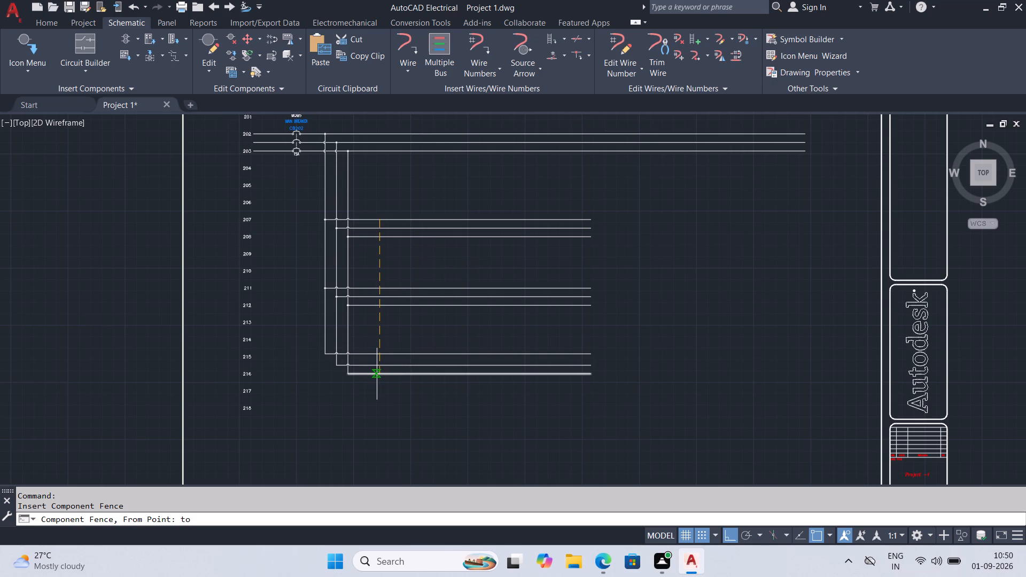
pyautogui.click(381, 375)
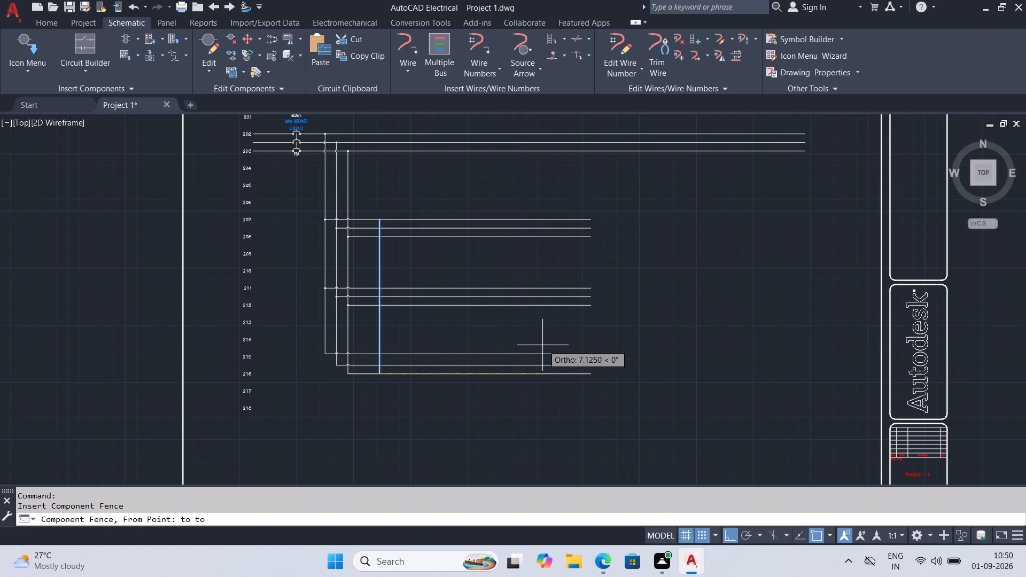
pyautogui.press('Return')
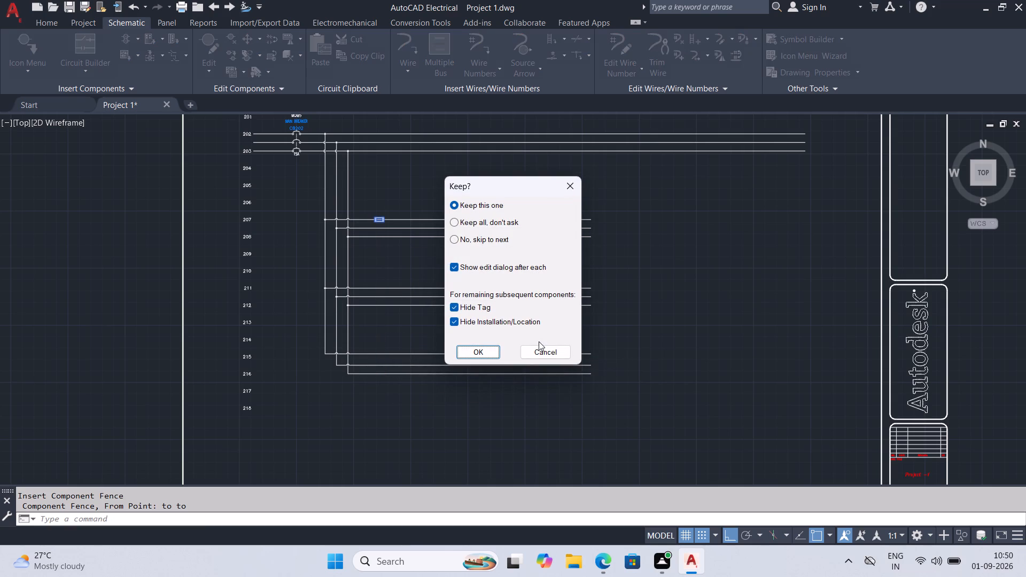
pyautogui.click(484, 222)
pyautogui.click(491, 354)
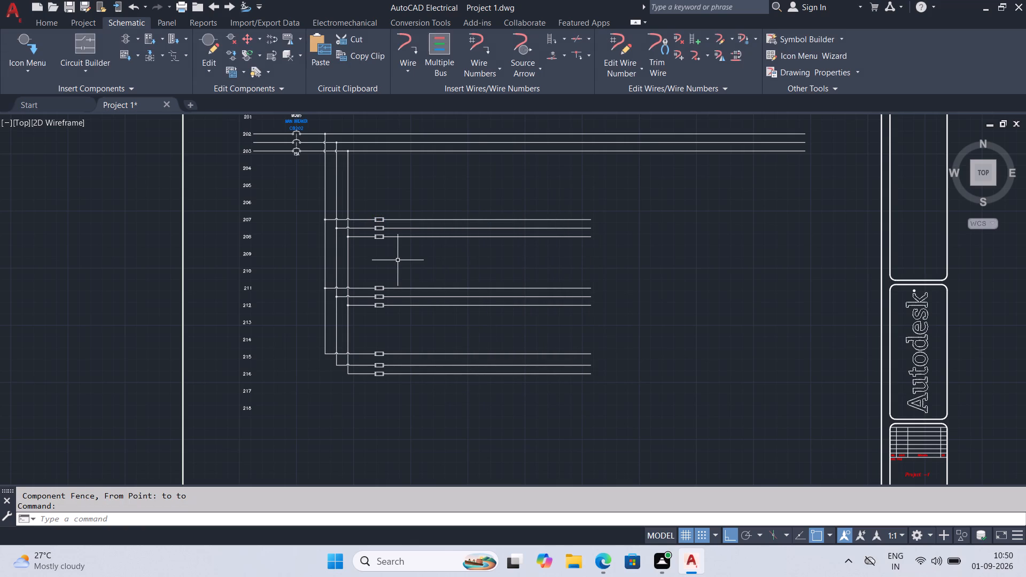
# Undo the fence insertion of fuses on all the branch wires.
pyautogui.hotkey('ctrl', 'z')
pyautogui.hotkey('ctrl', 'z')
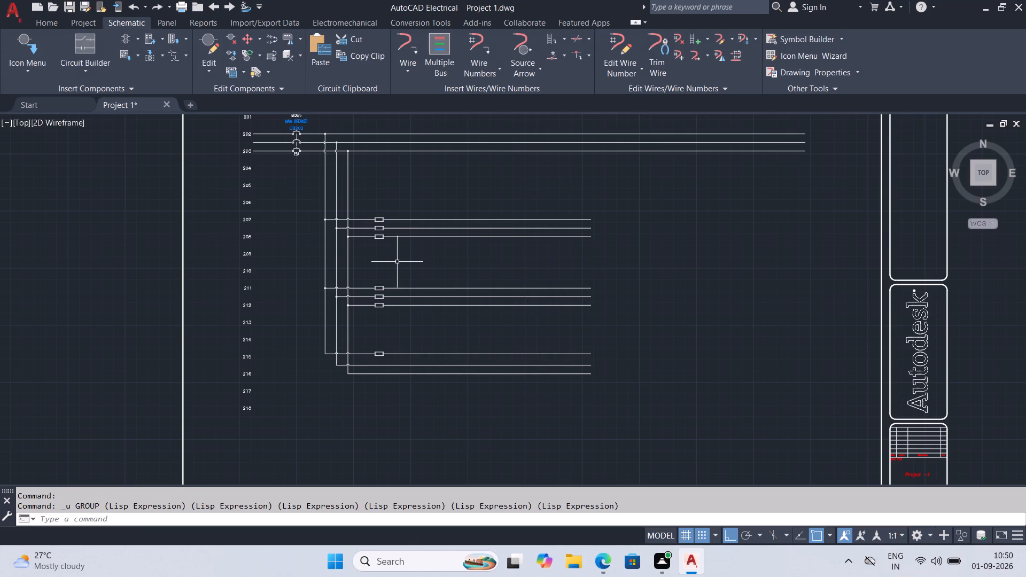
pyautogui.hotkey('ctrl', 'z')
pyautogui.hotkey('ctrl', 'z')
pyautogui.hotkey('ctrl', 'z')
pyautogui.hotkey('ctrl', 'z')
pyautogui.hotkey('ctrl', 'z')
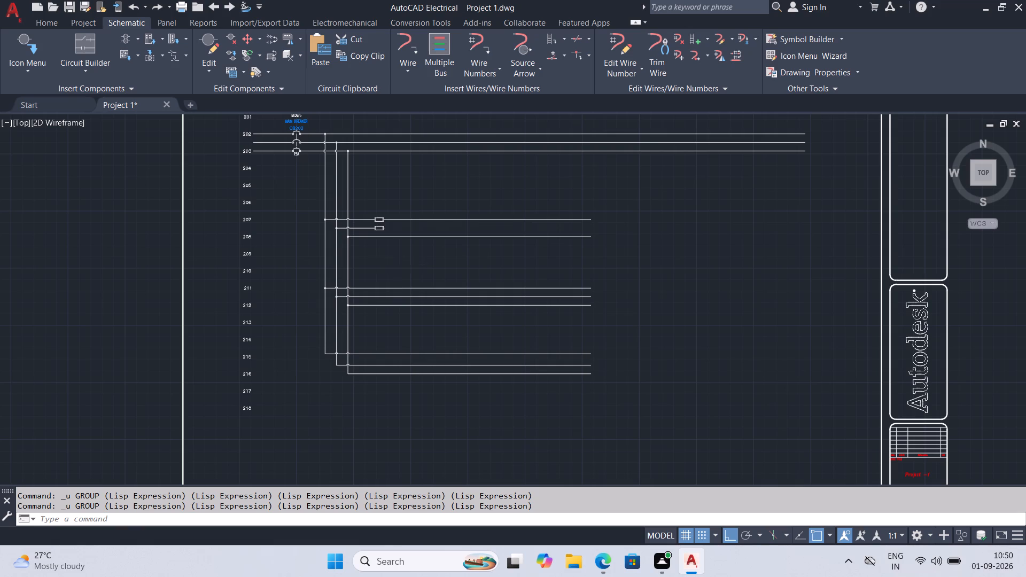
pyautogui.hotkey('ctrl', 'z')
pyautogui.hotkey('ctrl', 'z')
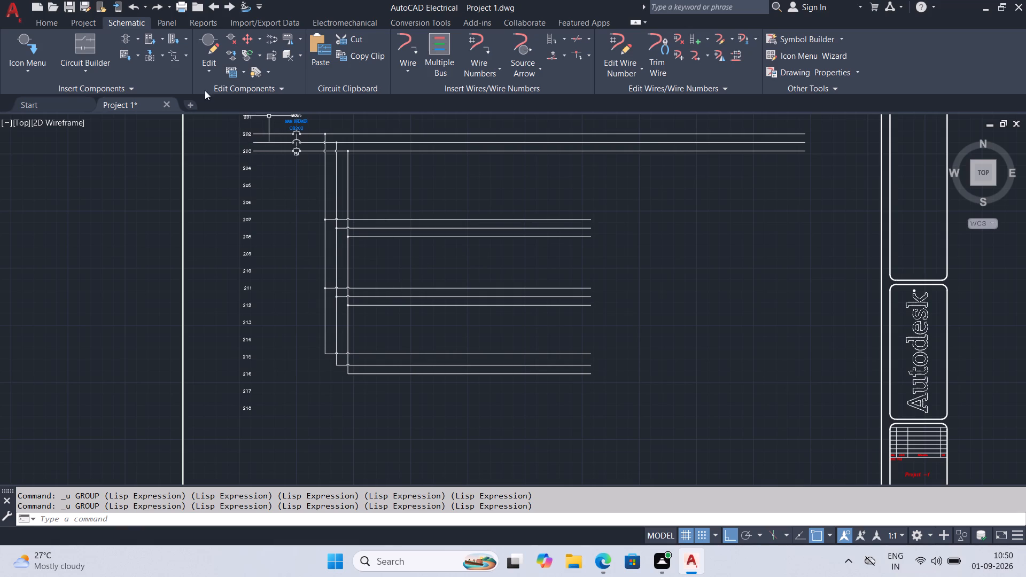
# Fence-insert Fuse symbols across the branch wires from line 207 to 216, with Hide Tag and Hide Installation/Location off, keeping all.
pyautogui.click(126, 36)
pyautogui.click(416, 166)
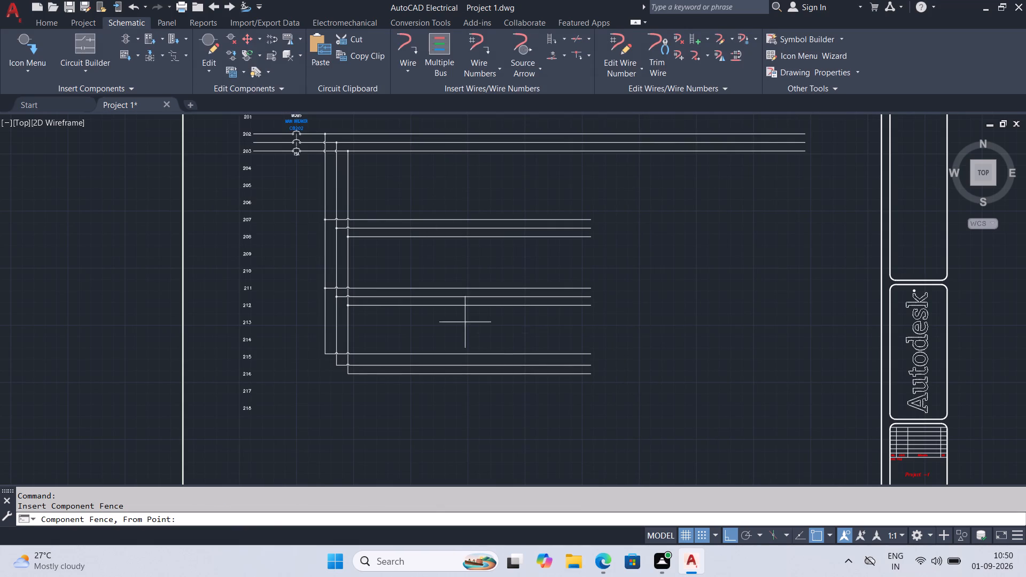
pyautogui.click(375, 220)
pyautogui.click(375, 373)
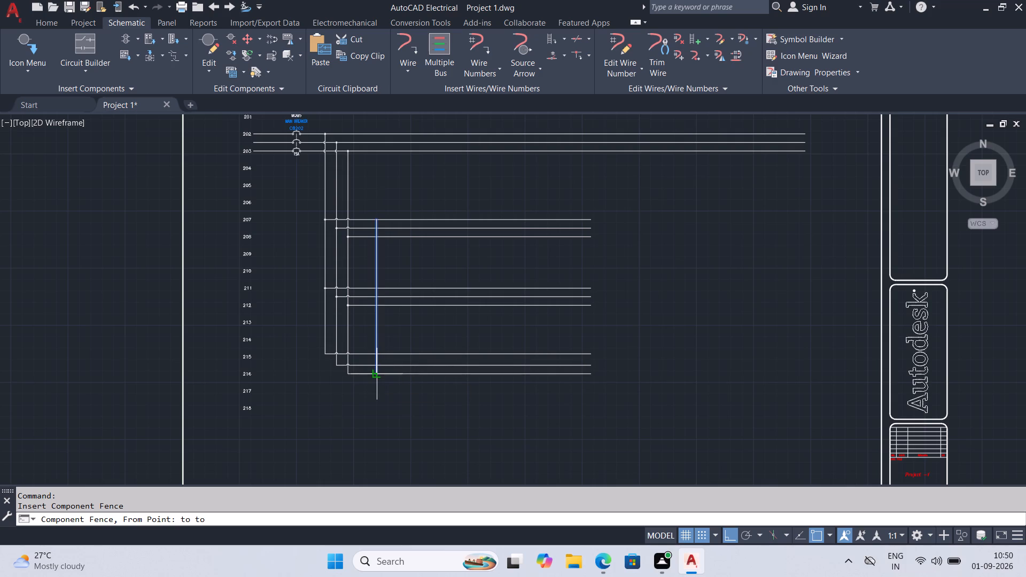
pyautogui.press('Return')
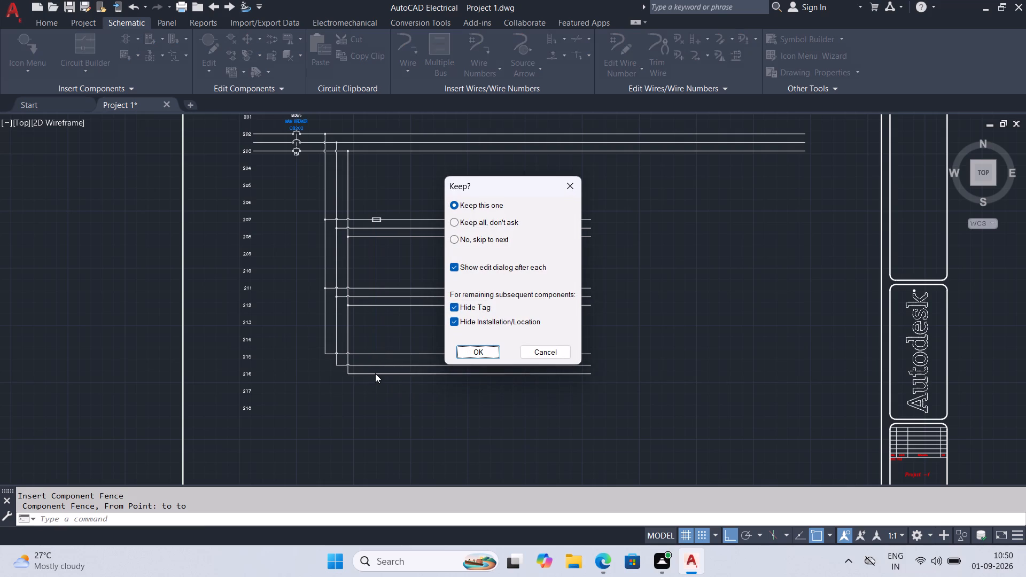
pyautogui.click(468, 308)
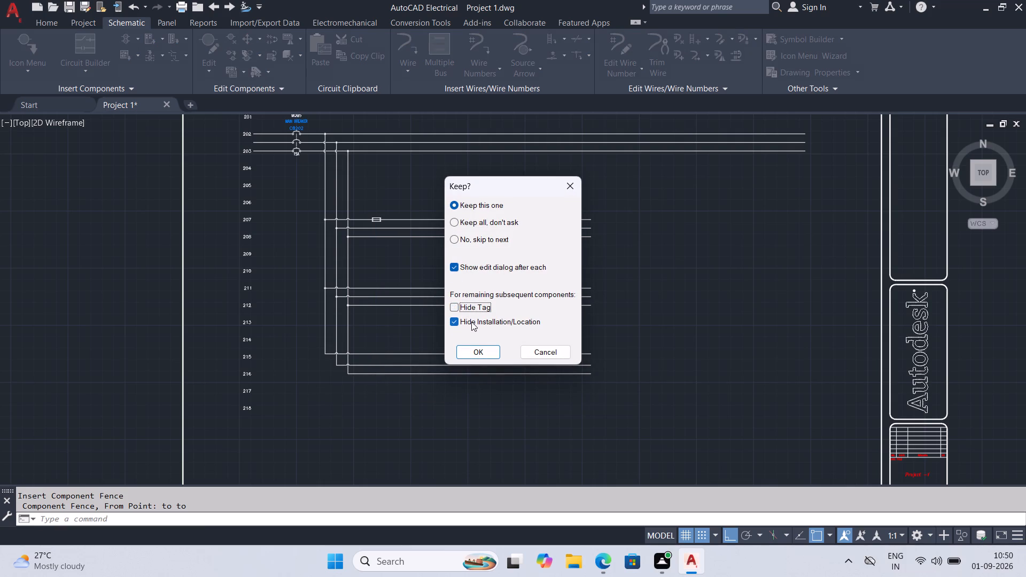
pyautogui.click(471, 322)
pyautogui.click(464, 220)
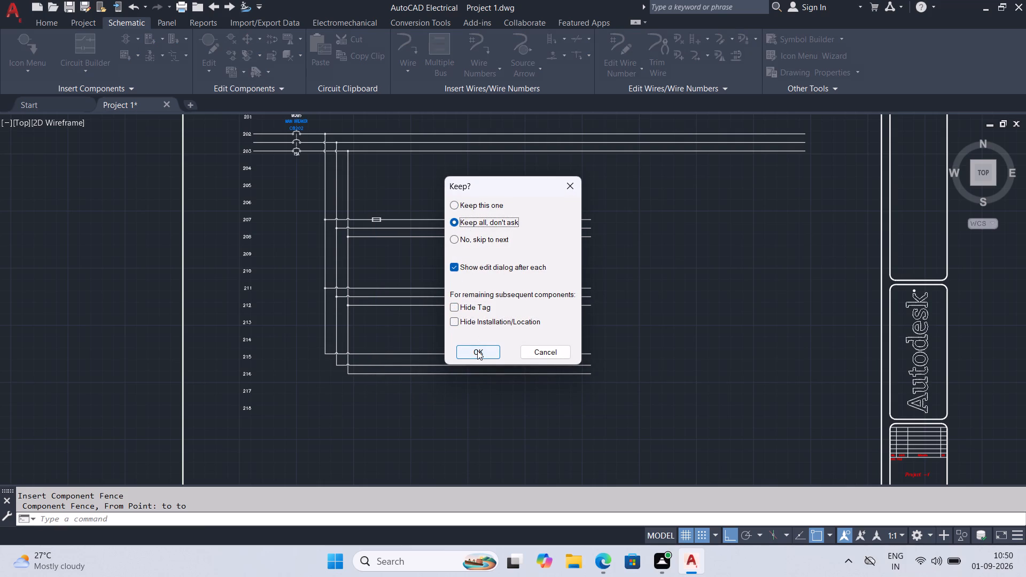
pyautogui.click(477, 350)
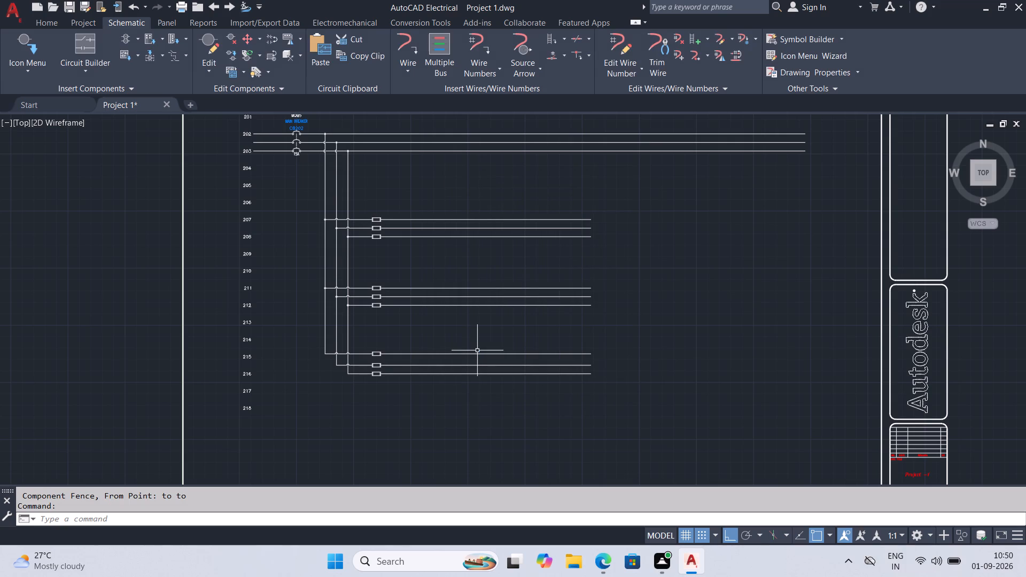
# Examine the attribute list of the fuse on line 207 and close the attribute editor without changes.
pyautogui.scroll(3, 385, 246)
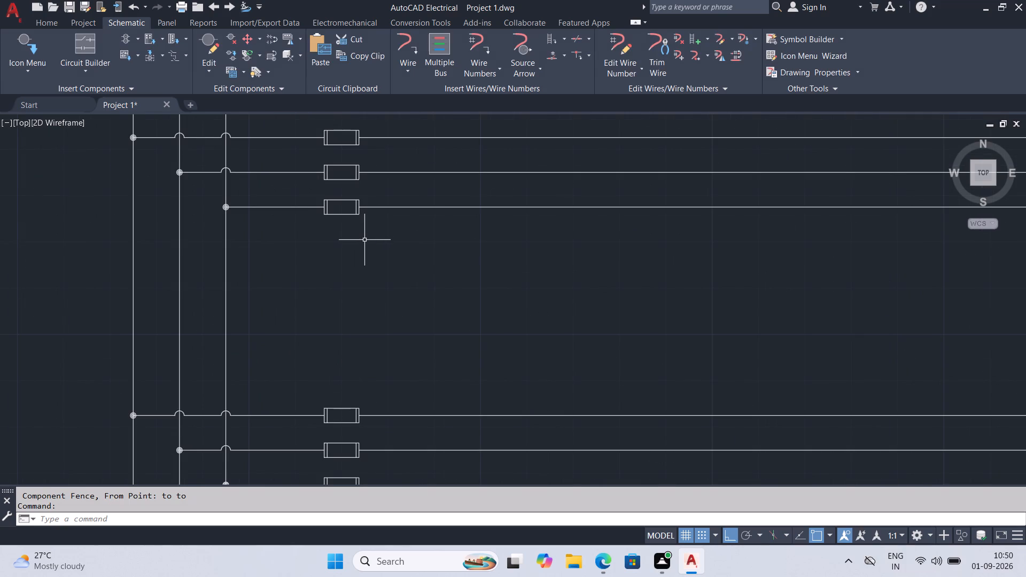
pyautogui.scroll(-2, 363, 240)
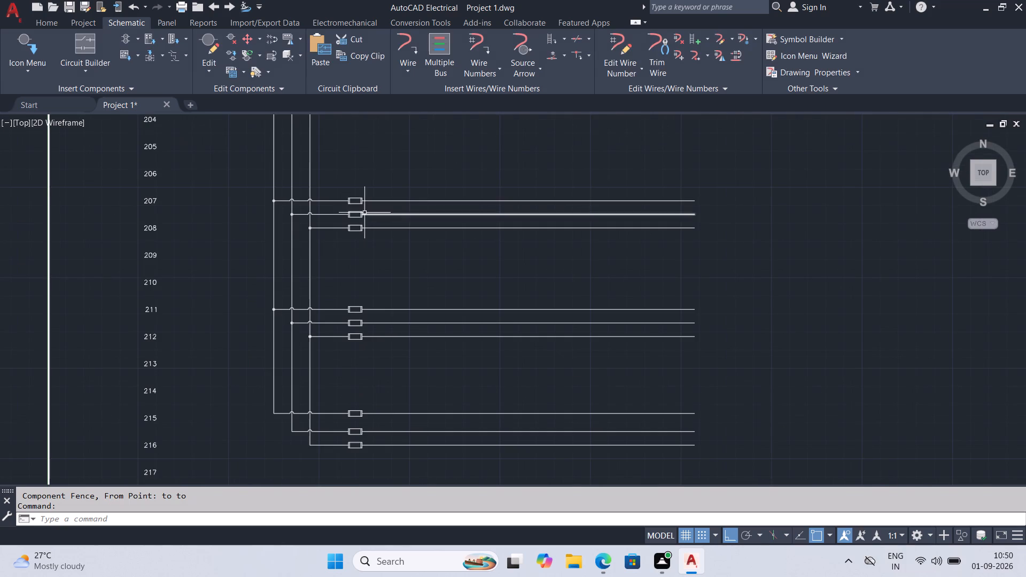
pyautogui.doubleClick(356, 203)
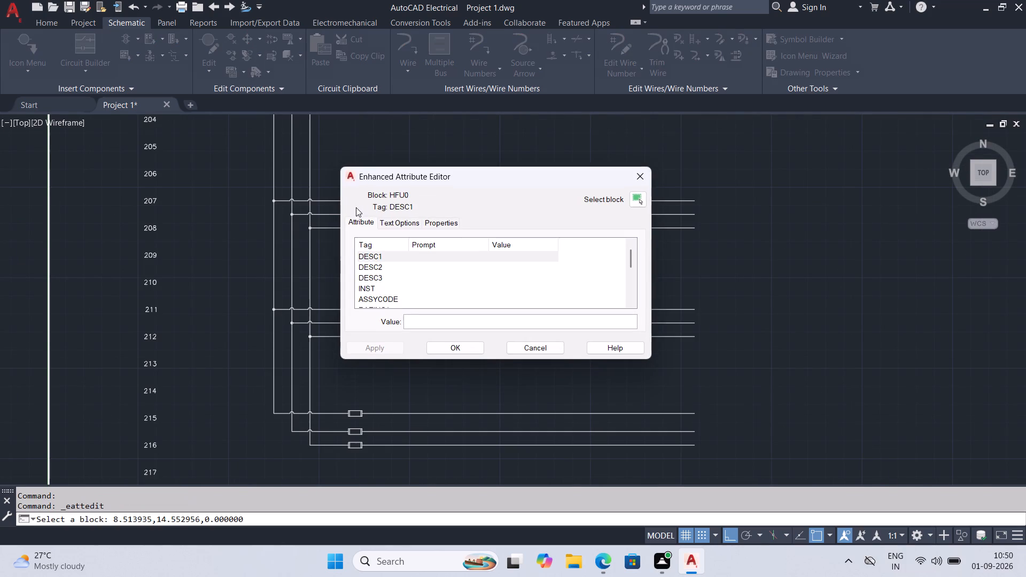
pyautogui.scroll(1, 408, 300)
pyautogui.scroll(-2, 406, 293)
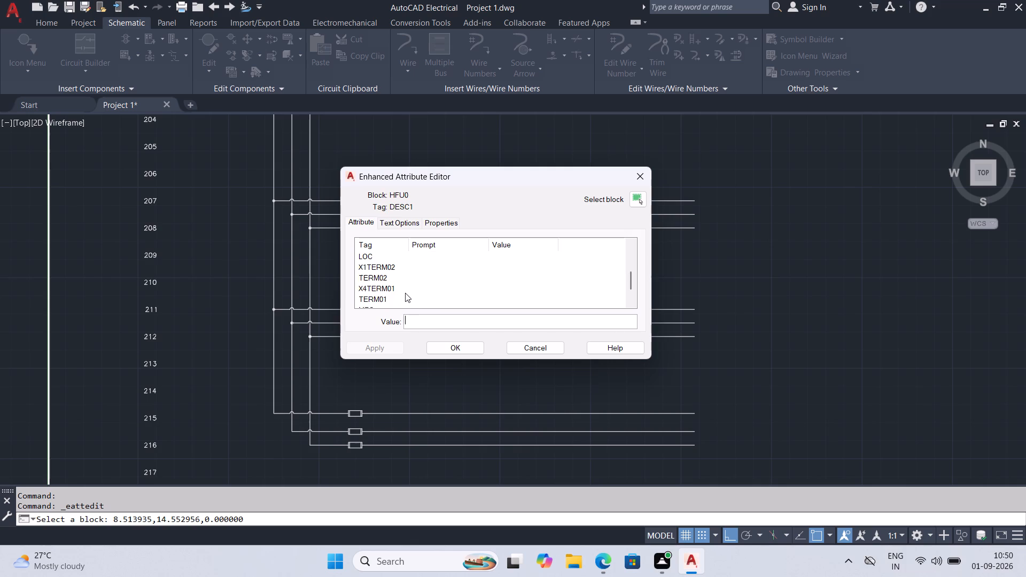
pyautogui.scroll(-2, 404, 293)
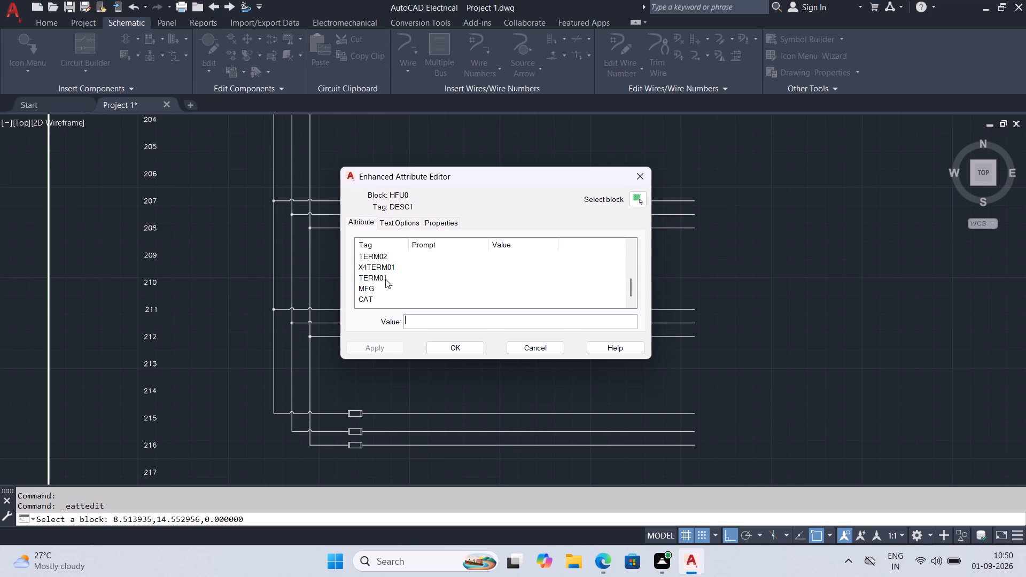
pyautogui.click(638, 176)
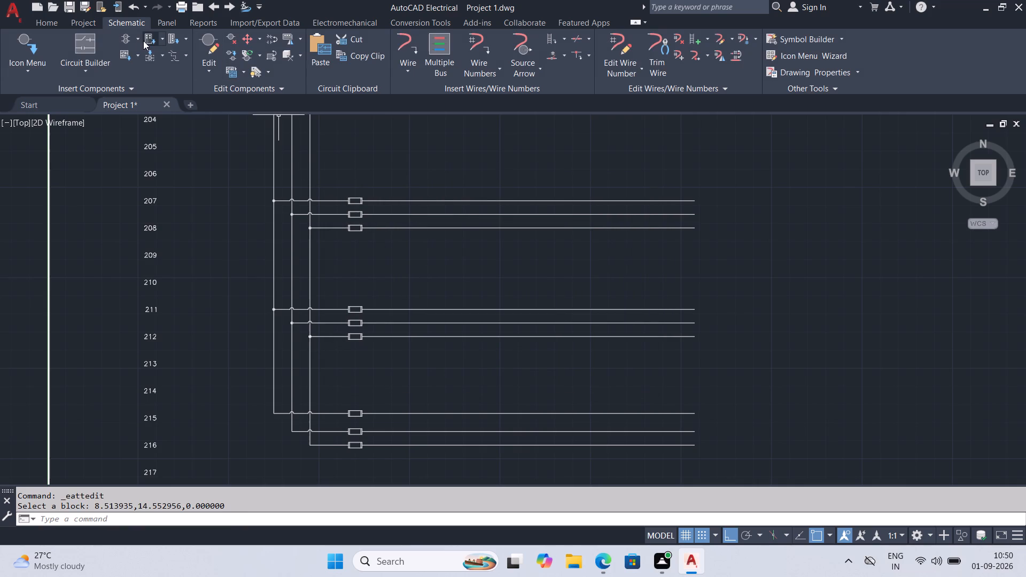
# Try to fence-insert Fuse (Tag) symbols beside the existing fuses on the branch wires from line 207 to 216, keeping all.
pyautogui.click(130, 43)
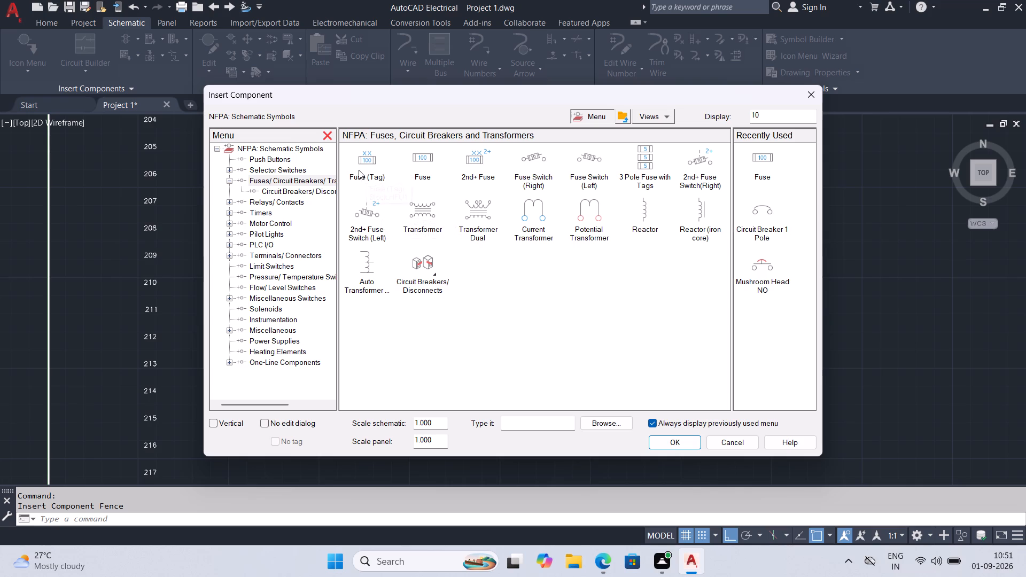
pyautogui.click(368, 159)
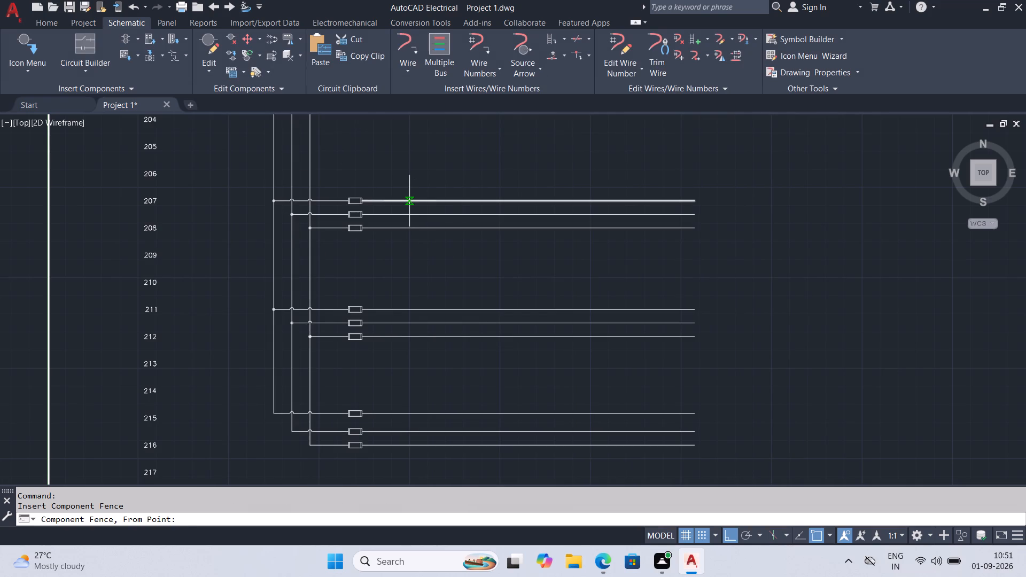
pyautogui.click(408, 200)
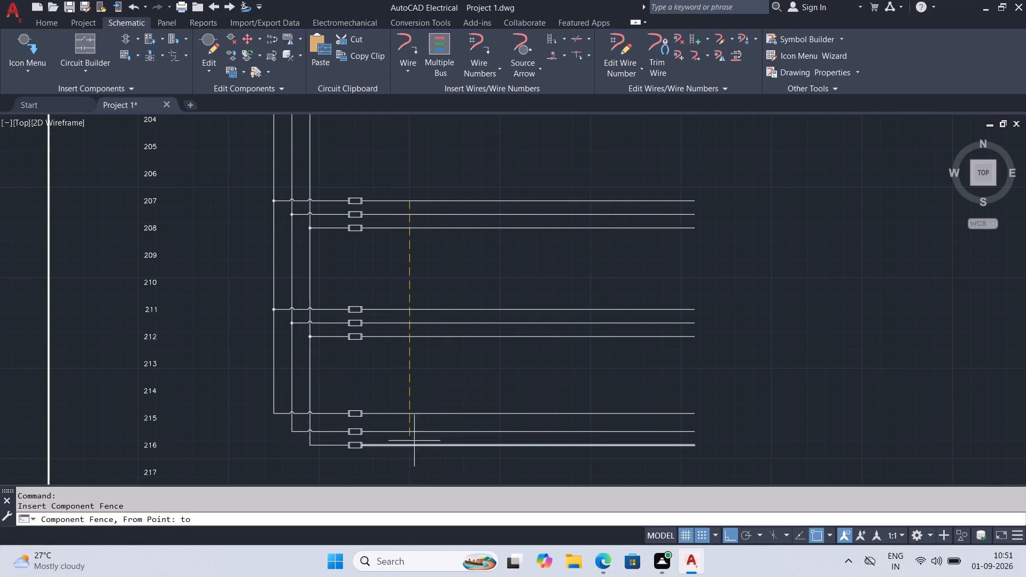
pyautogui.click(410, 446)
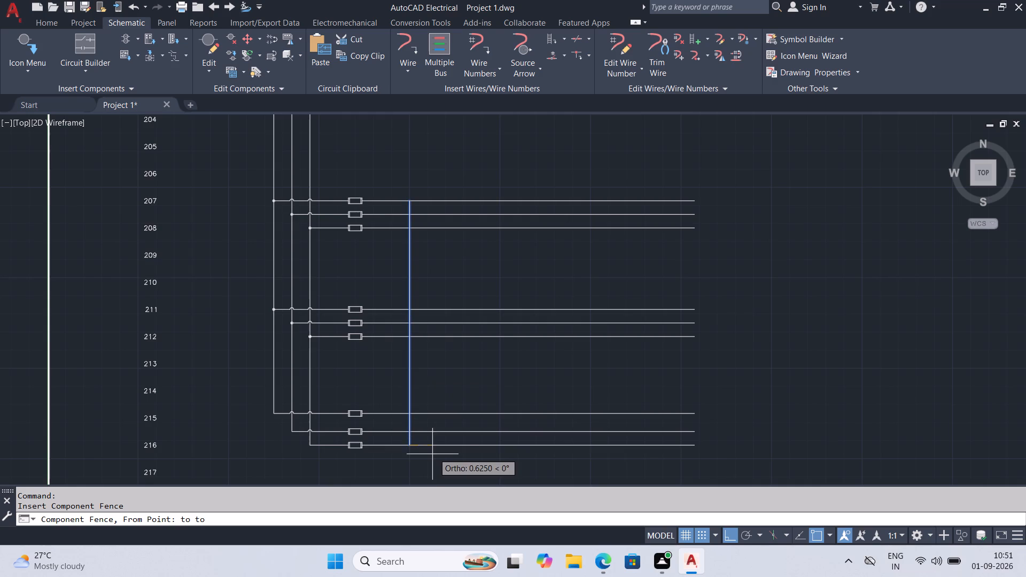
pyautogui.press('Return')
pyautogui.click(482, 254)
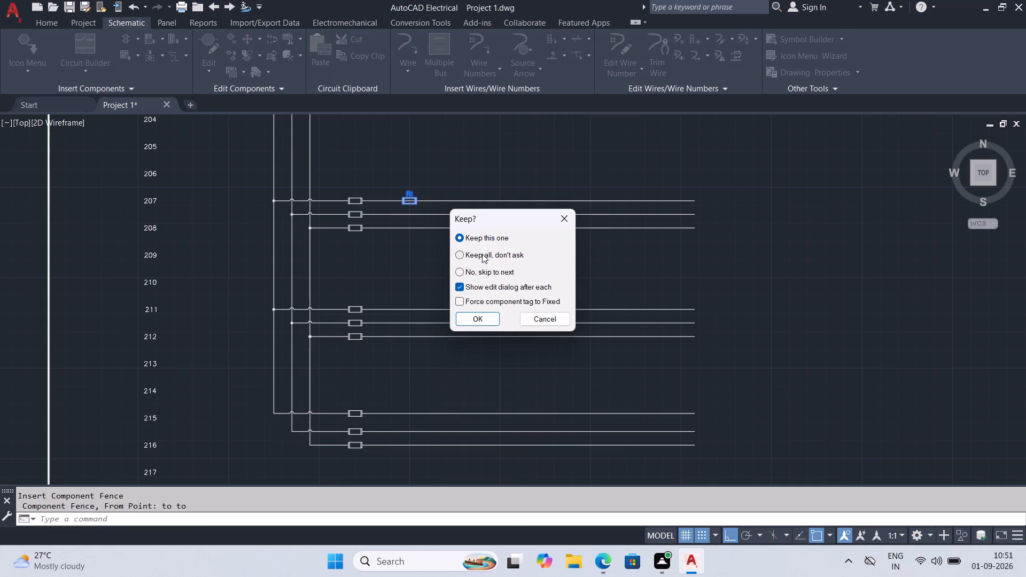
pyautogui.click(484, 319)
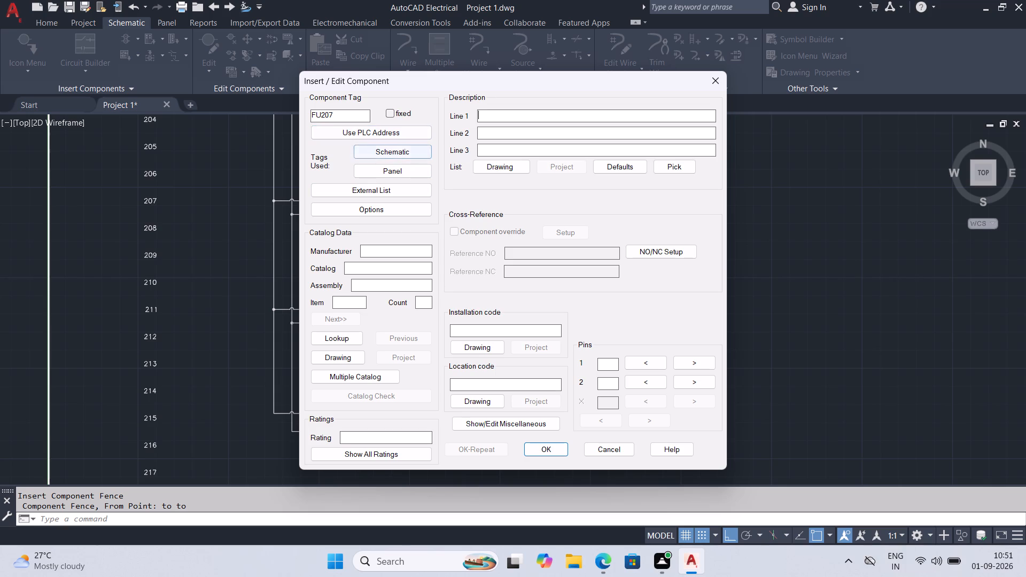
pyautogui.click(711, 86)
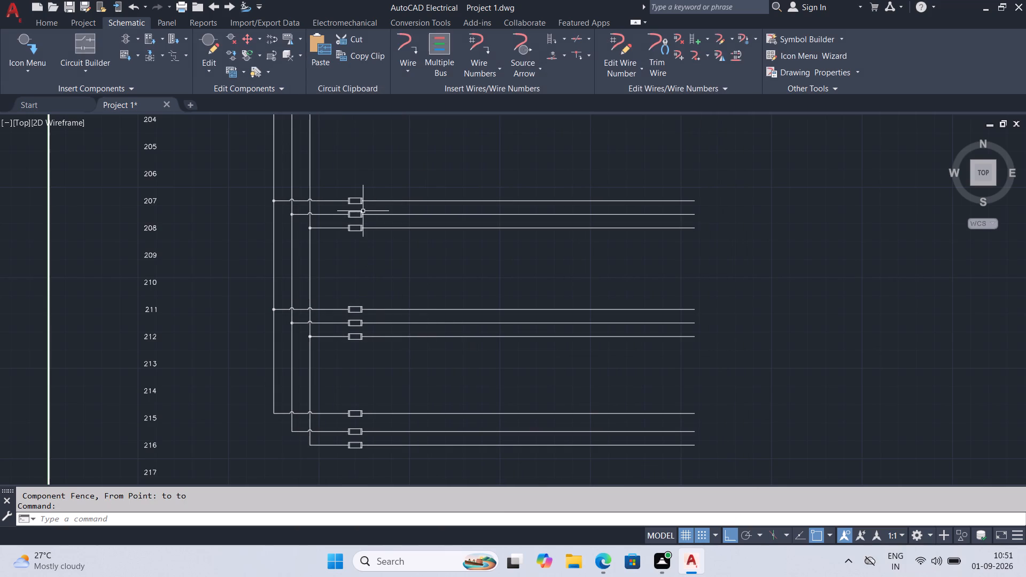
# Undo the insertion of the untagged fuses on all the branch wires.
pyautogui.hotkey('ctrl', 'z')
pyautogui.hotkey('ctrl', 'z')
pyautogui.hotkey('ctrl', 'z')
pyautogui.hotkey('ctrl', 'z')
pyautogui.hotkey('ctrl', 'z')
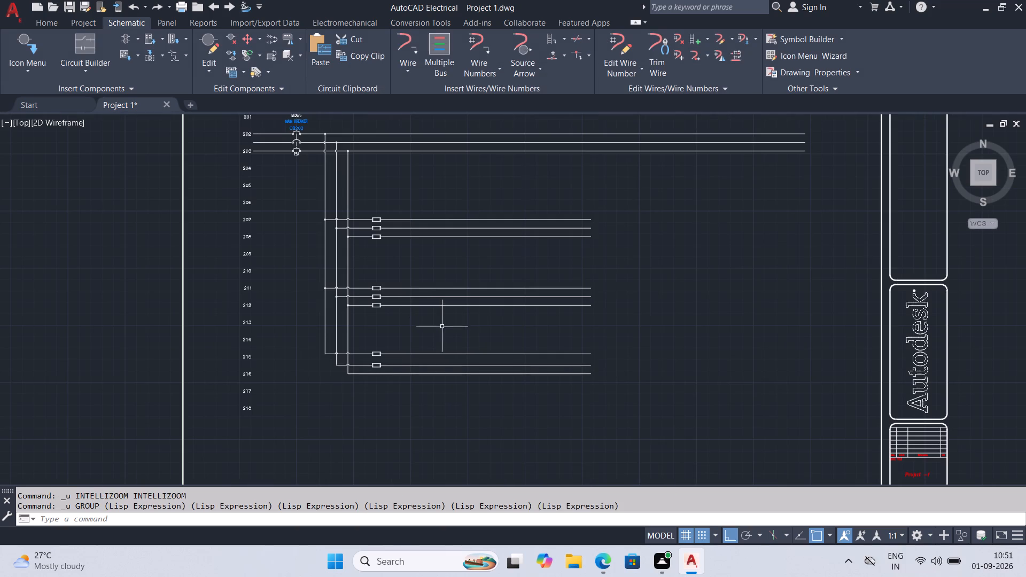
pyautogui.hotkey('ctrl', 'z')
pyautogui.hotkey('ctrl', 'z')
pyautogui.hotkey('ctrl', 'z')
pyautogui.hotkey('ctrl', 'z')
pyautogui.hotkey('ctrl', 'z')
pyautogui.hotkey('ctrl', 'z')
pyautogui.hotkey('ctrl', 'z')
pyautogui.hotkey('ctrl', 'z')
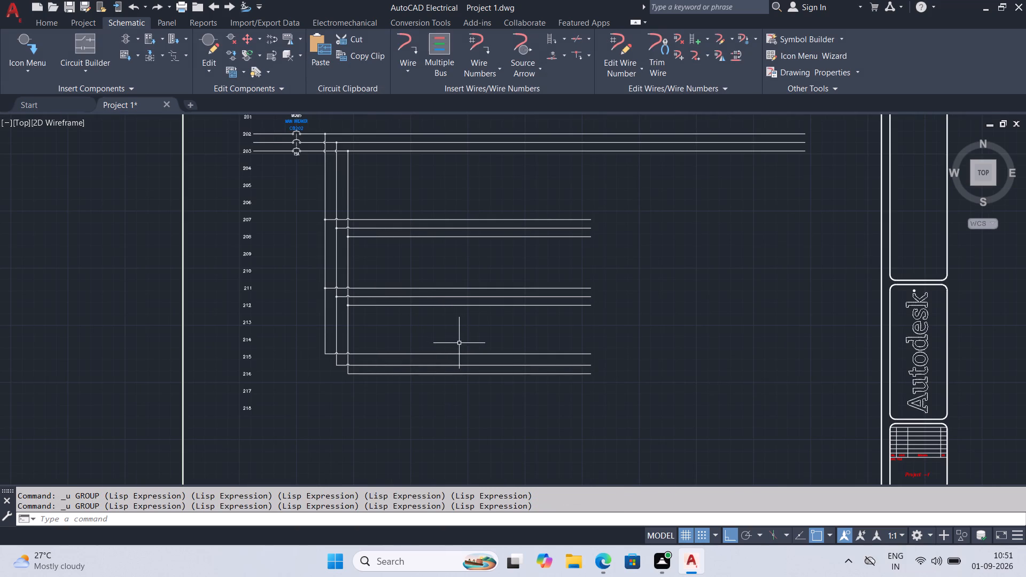
# Fence-insert Fuse (Tag) symbols across the branch wires from line 207 to 216, keeping all and showing the edit dialog after each.
pyautogui.click(125, 38)
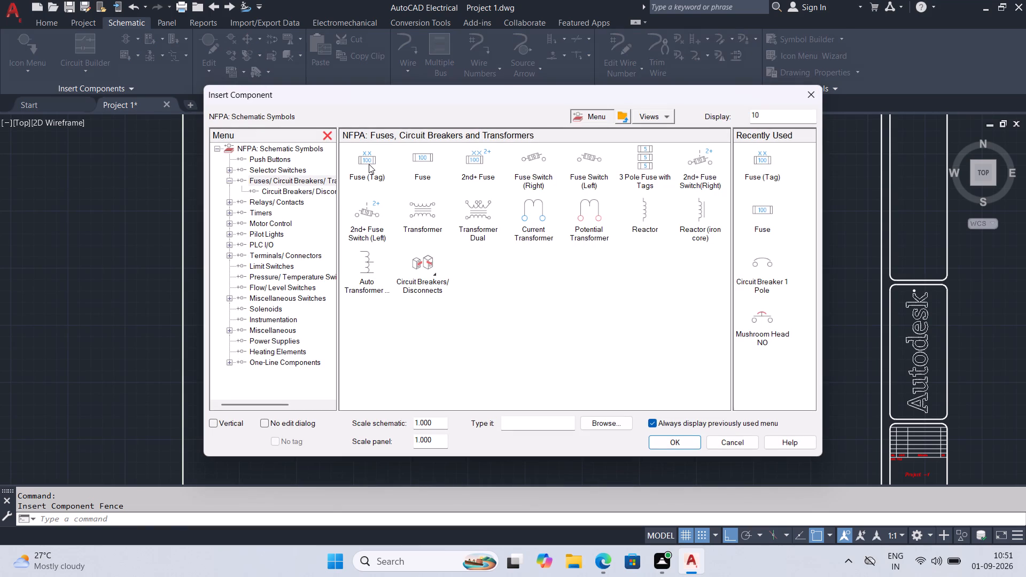
pyautogui.click(369, 164)
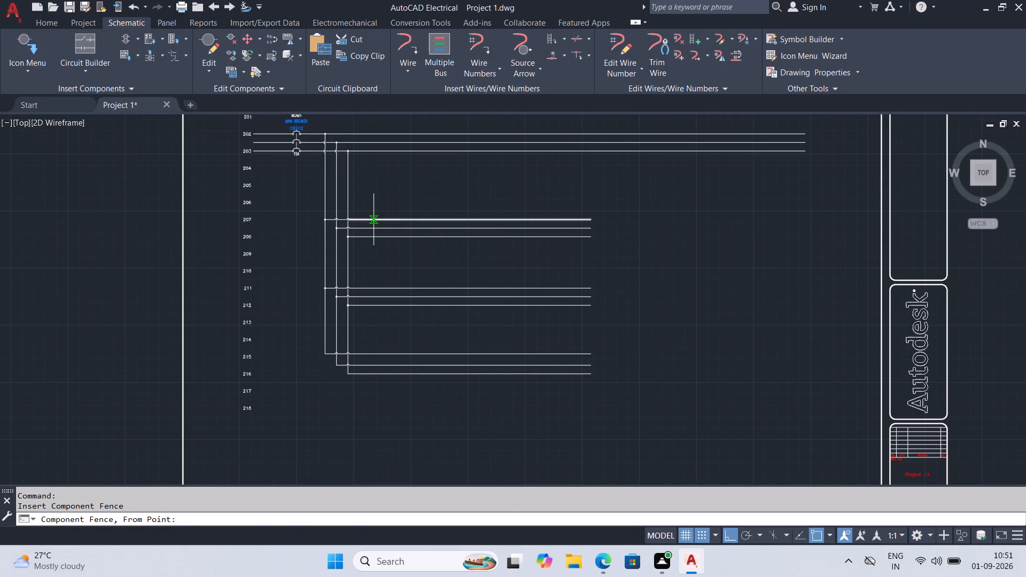
pyautogui.click(372, 221)
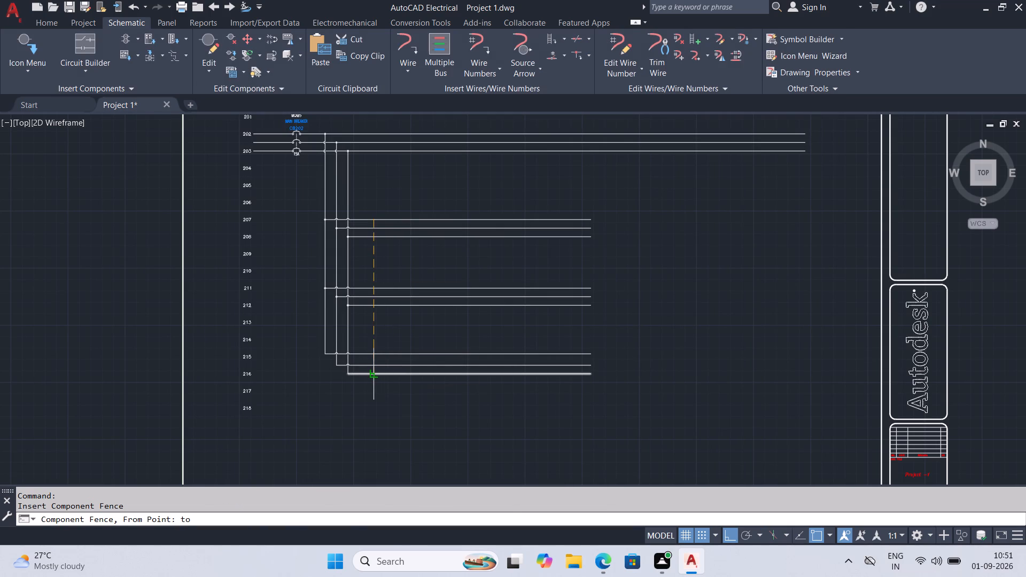
pyautogui.click(374, 375)
pyautogui.press('Return')
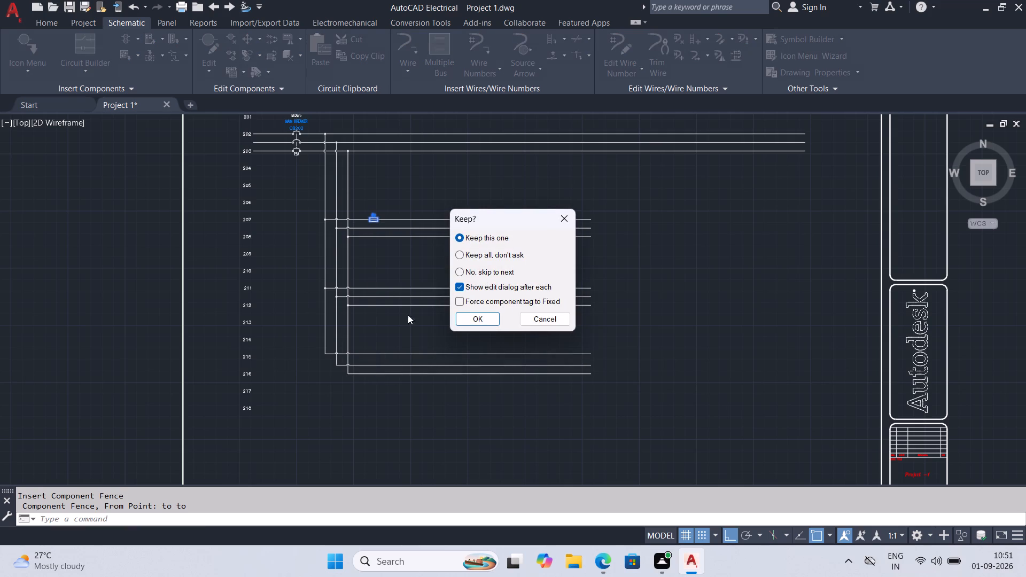
pyautogui.click(476, 255)
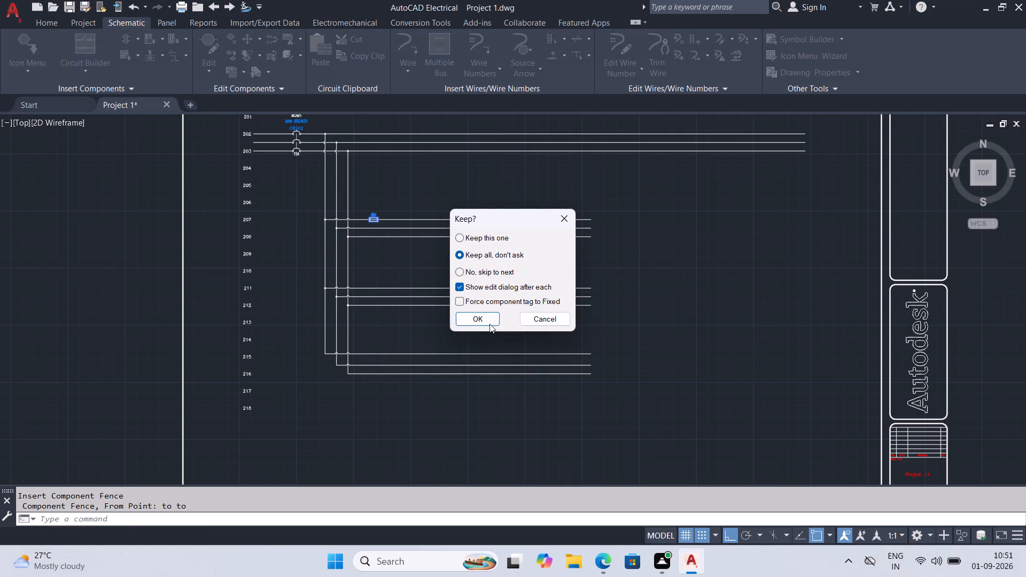
pyautogui.click(489, 319)
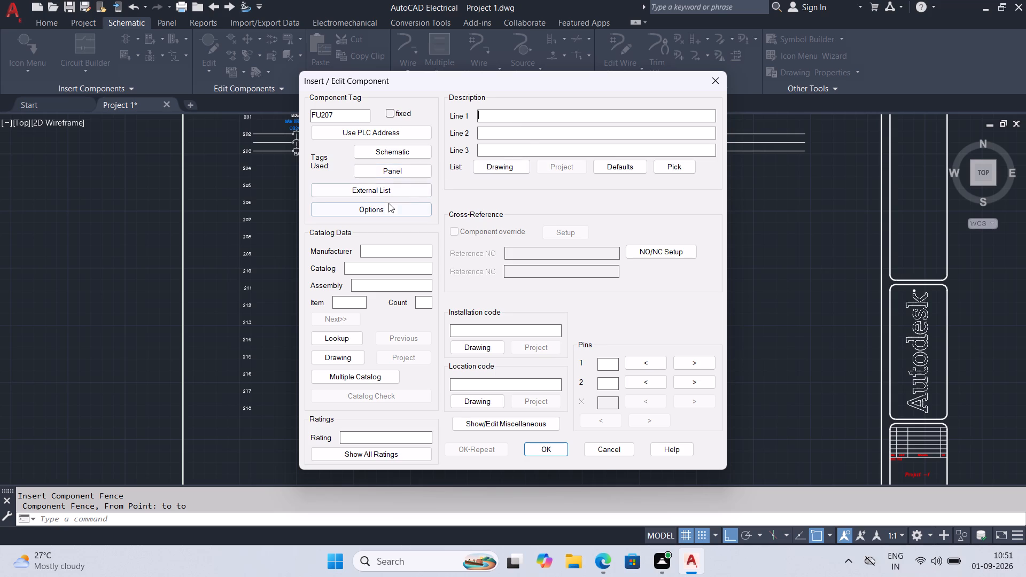
# Set the location code of fuse FU207 to MCAB5 and accept its component data.
pyautogui.click(503, 384)
pyautogui.write('MCAB')
pyautogui.press('5')
pyautogui.click(543, 447)
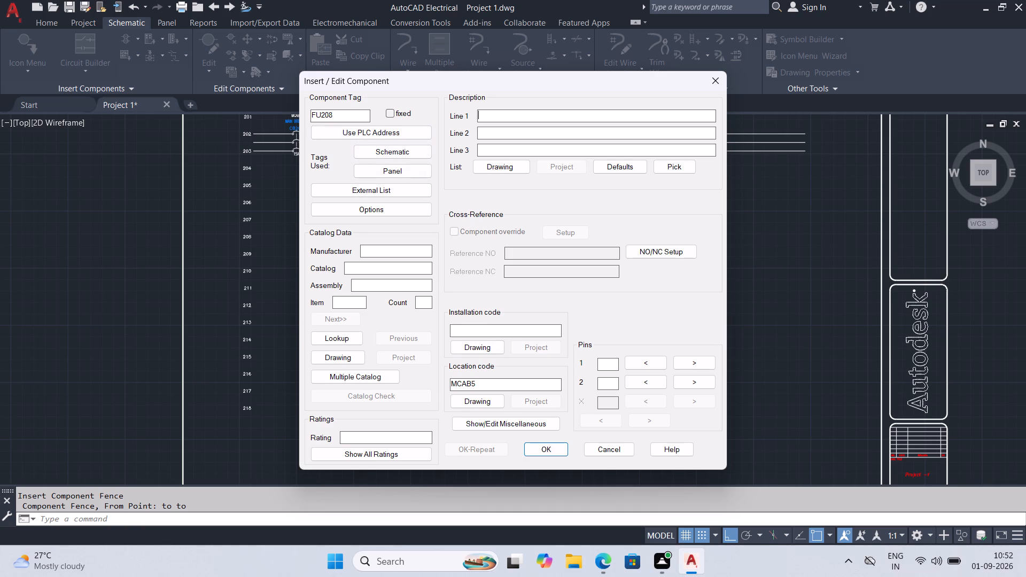
# Clear the component tags and the carried-over location code on the second and third fuses of the line 207 branch.
pyautogui.moveTo(344, 116); pyautogui.dragTo(328, 116)
pyautogui.moveTo(328, 116); pyautogui.dragTo(266, 127)
pyautogui.press('Delete')
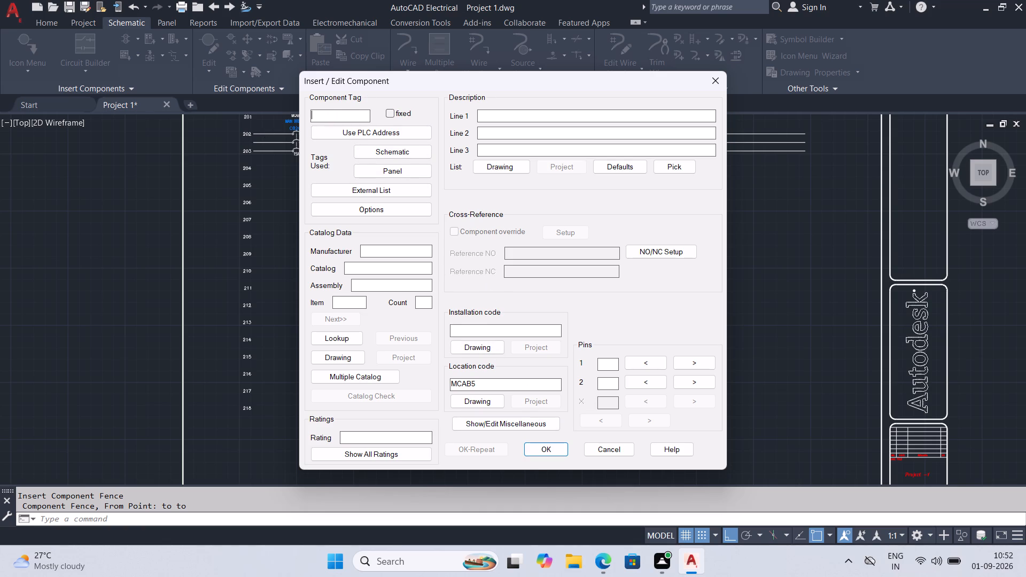
pyautogui.moveTo(504, 385); pyautogui.dragTo(355, 386)
pyautogui.press('Delete')
pyautogui.click(539, 448)
pyautogui.moveTo(351, 119); pyautogui.dragTo(281, 115)
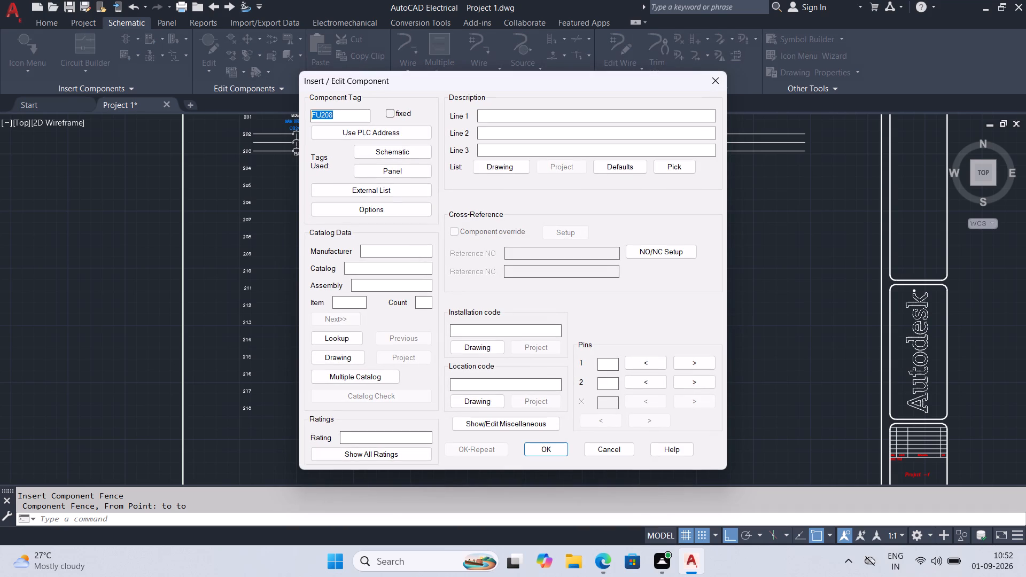
pyautogui.moveTo(281, 115); pyautogui.dragTo(270, 116)
pyautogui.press('Delete')
pyautogui.click(545, 447)
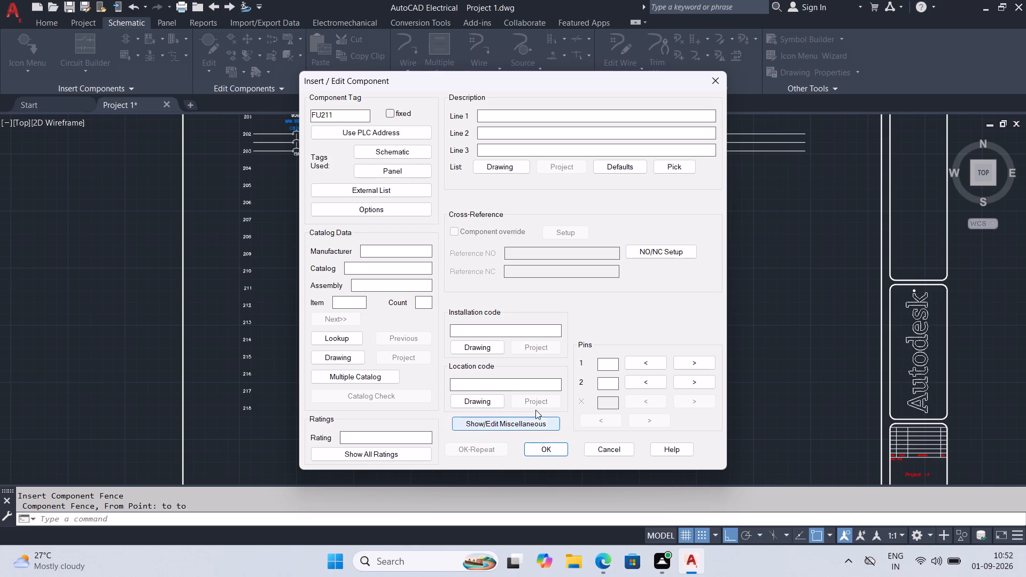
# Set the location code of fuse FU211 to MCAB5 and accept its component data.
pyautogui.click(508, 386)
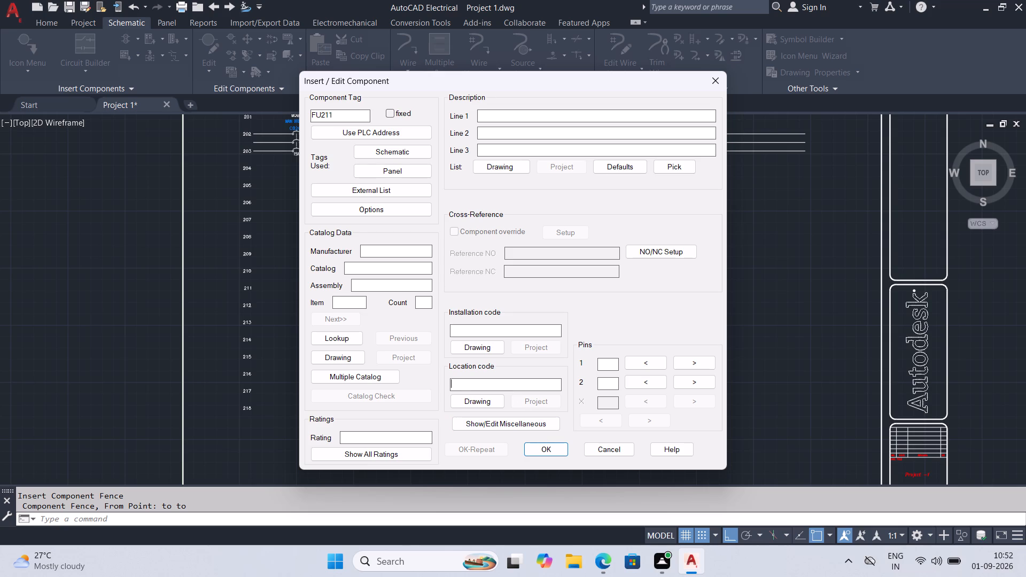
pyautogui.write('MC')
pyautogui.press('b')
pyautogui.press('BackSpace')
pyautogui.write('AB')
pyautogui.press('5')
pyautogui.click(558, 447)
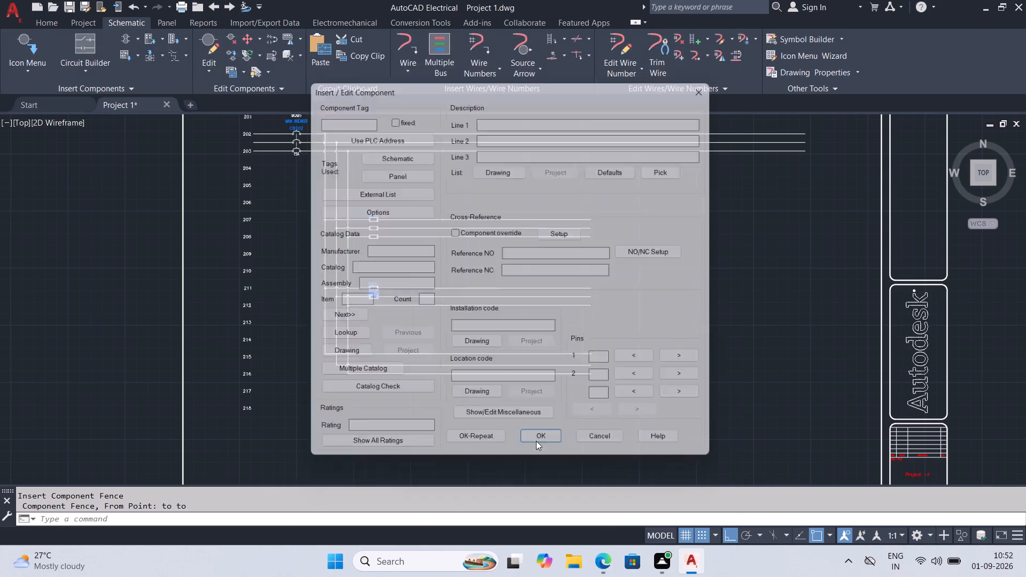
# Clear the component tags and the carried-over location code on the second and third fuses of the line 211 branch.
pyautogui.moveTo(337, 114); pyautogui.dragTo(261, 120)
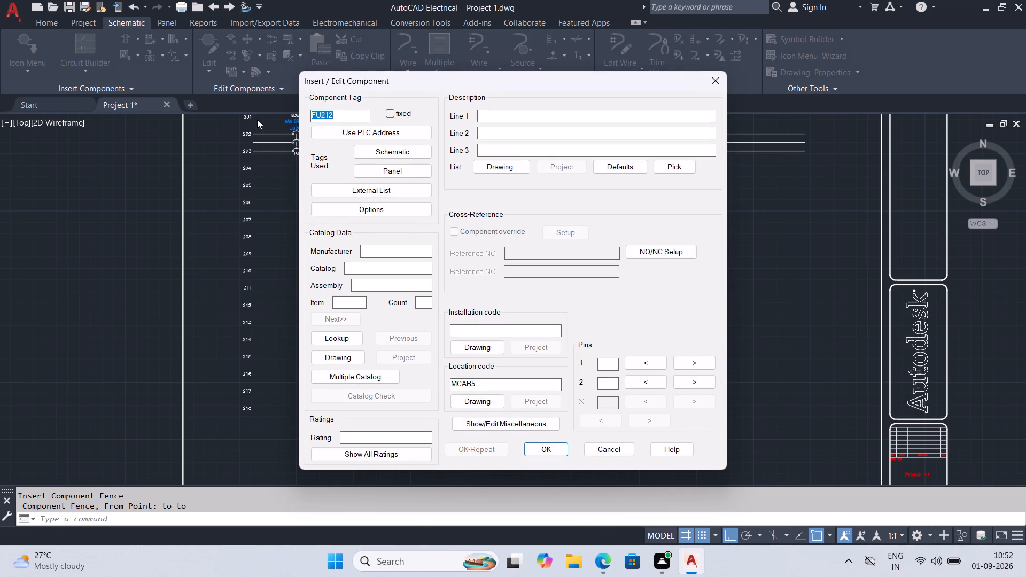
pyautogui.press('Delete')
pyautogui.moveTo(513, 385); pyautogui.dragTo(453, 391)
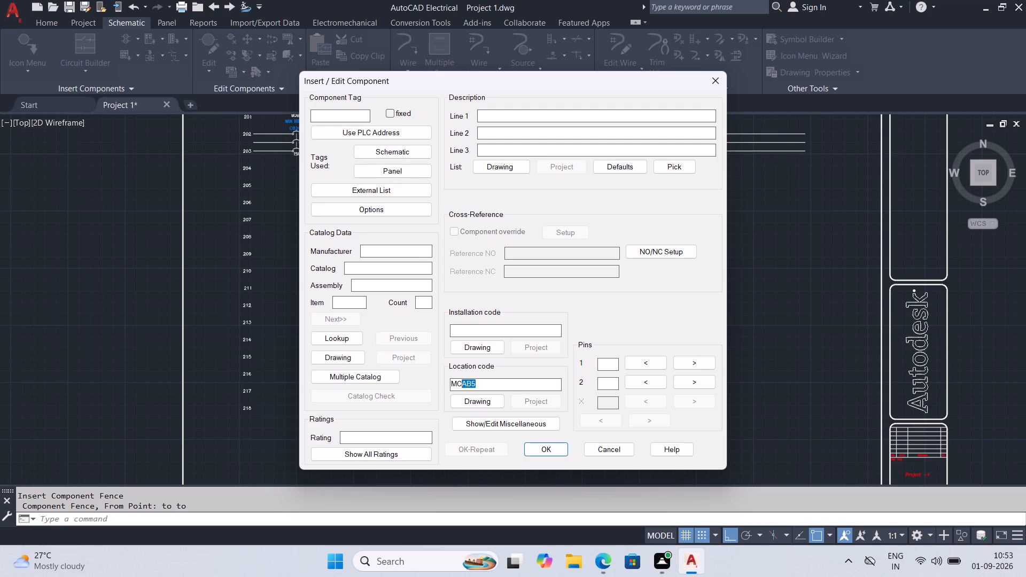
pyautogui.moveTo(453, 391); pyautogui.dragTo(400, 405)
pyautogui.press('Delete')
pyautogui.click(534, 450)
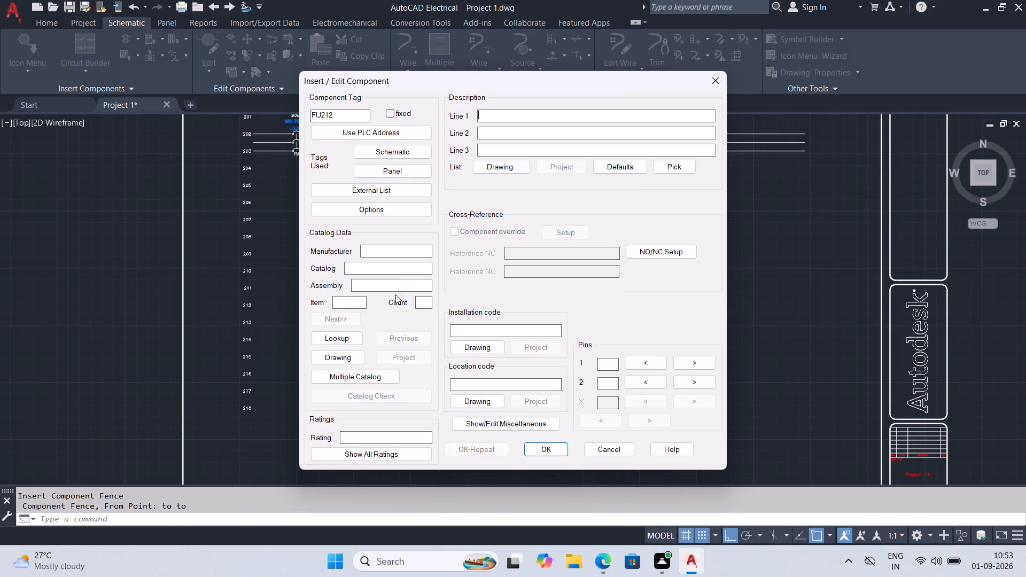
pyautogui.moveTo(359, 119); pyautogui.dragTo(254, 130)
pyautogui.press('Delete')
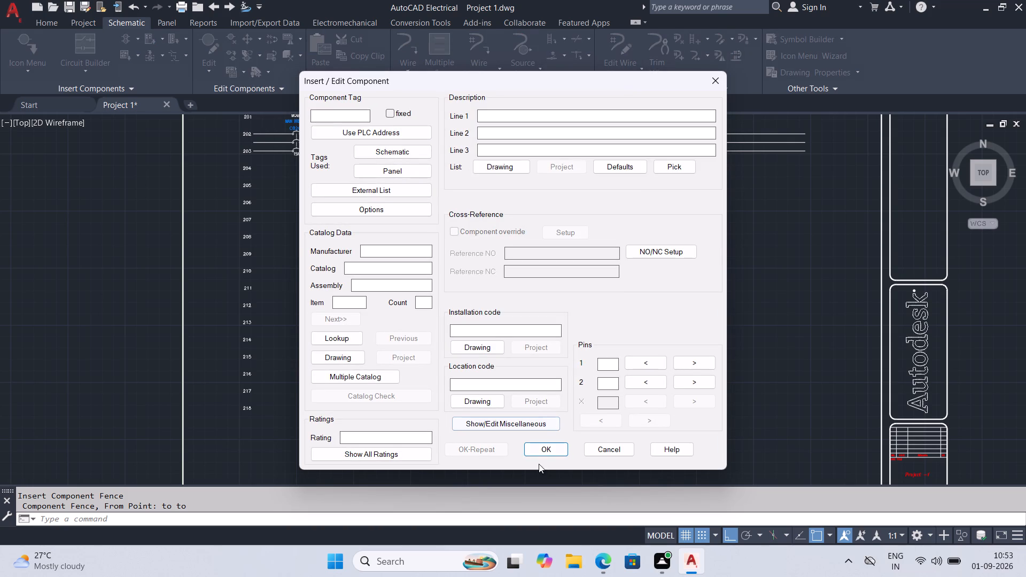
pyautogui.click(540, 452)
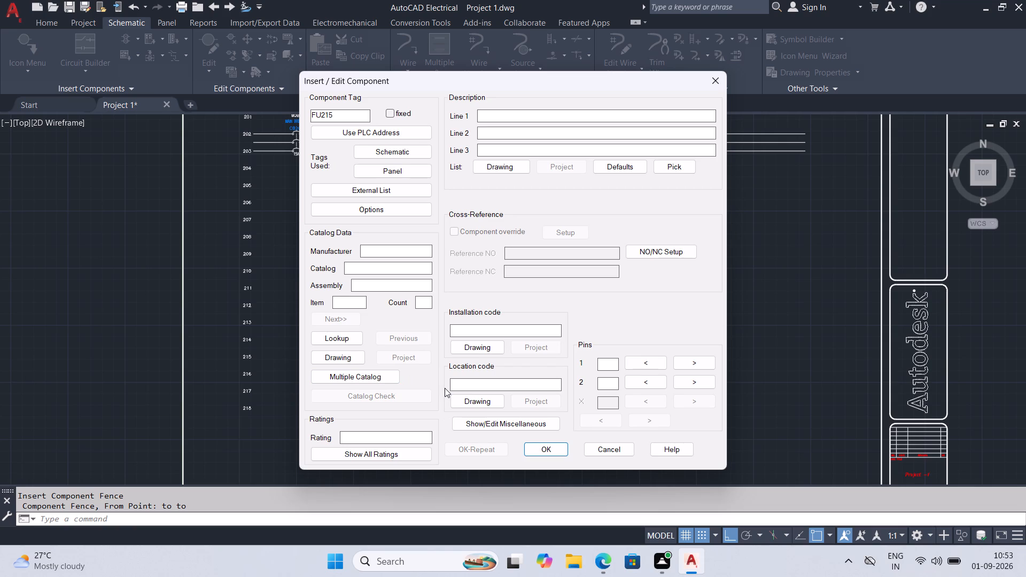
# Set the location code of fuse FU215 to MCAB5 and accept its component data.
pyautogui.click(494, 387)
pyautogui.write('MCAB5')
pyautogui.click(532, 451)
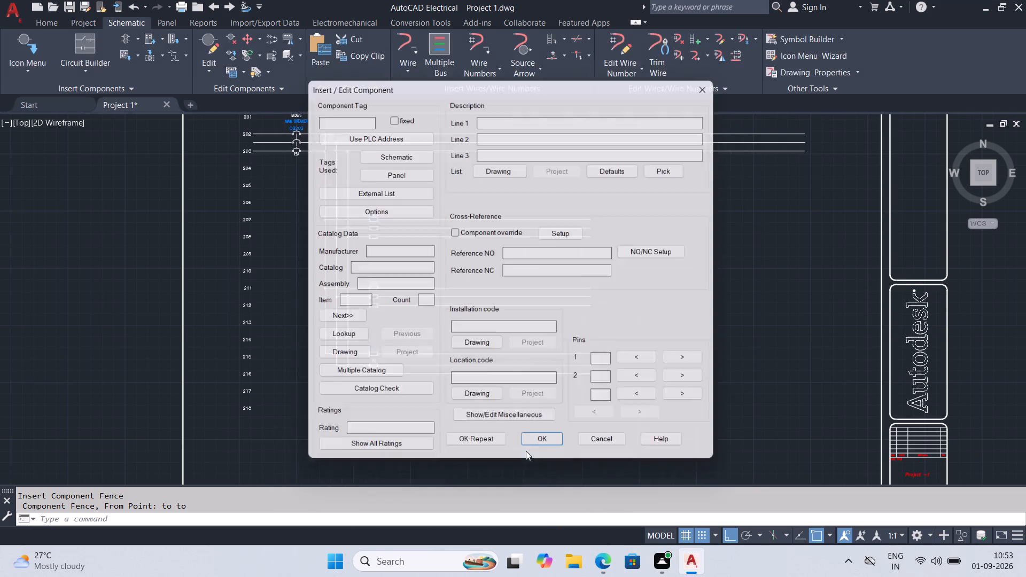
# Clear the component tags and the carried-over location code on the second and third fuses of the line 215 branch.
pyautogui.moveTo(343, 111); pyautogui.dragTo(267, 119)
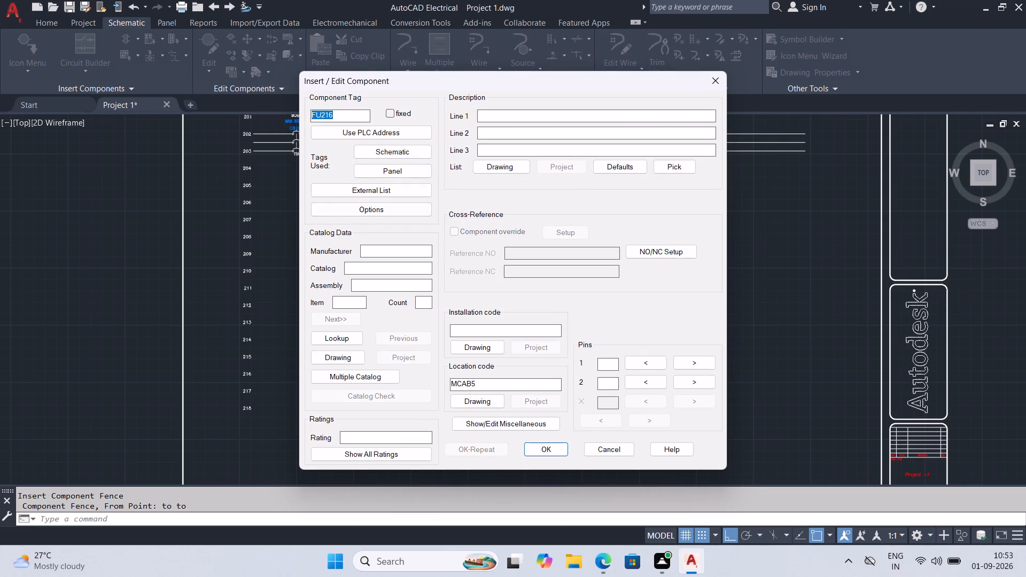
pyautogui.press('Delete')
pyautogui.moveTo(504, 385); pyautogui.dragTo(351, 387)
pyautogui.press('Delete')
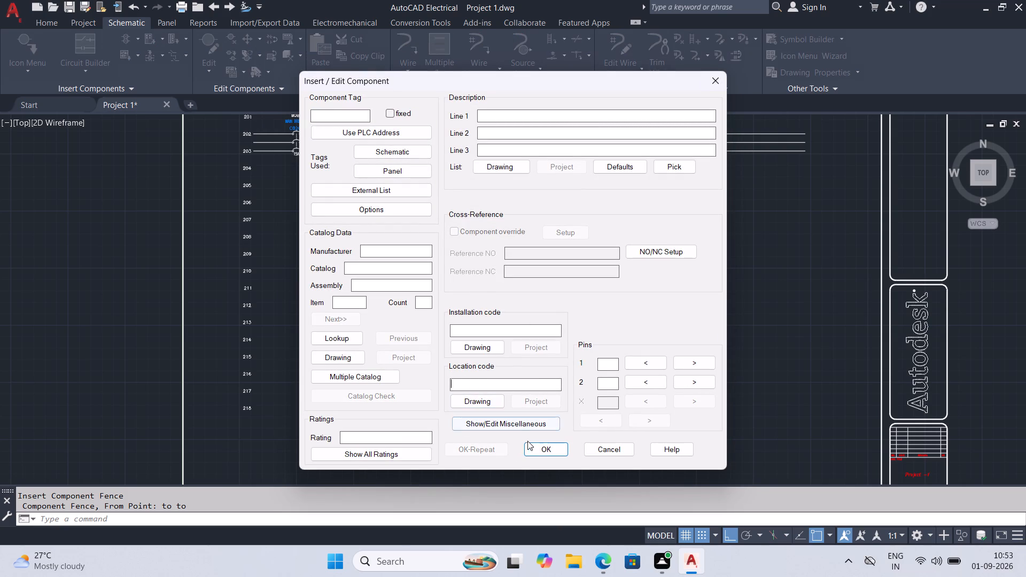
pyautogui.click(536, 450)
pyautogui.moveTo(354, 115); pyautogui.dragTo(199, 136)
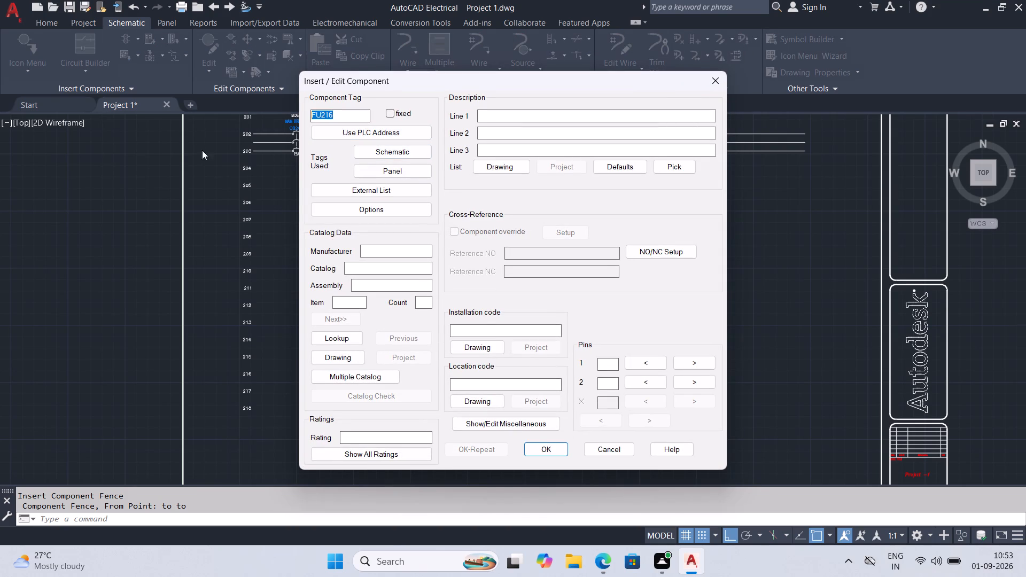
pyautogui.press('Delete')
pyautogui.click(537, 445)
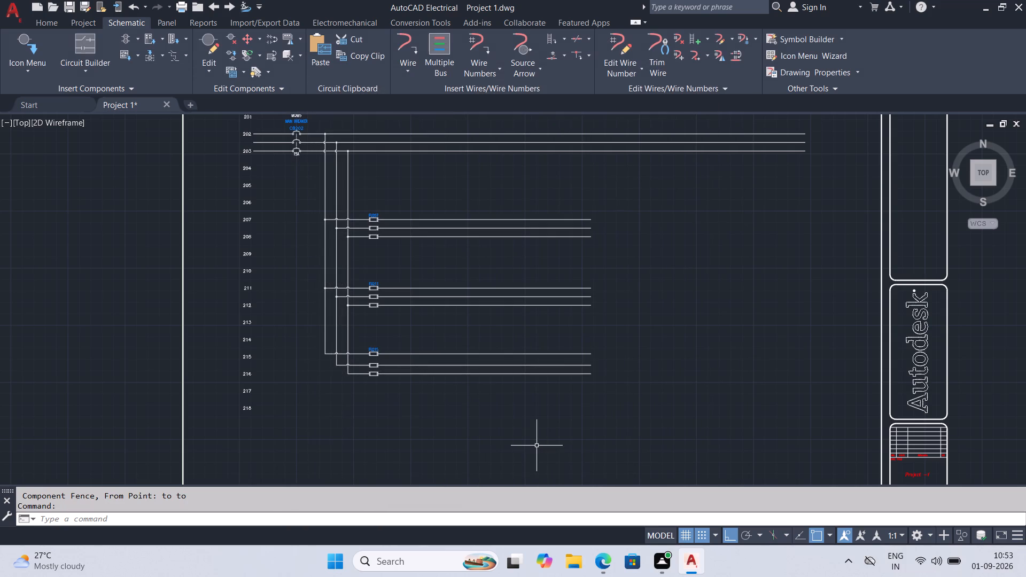
pyautogui.scroll(3, 356, 340)
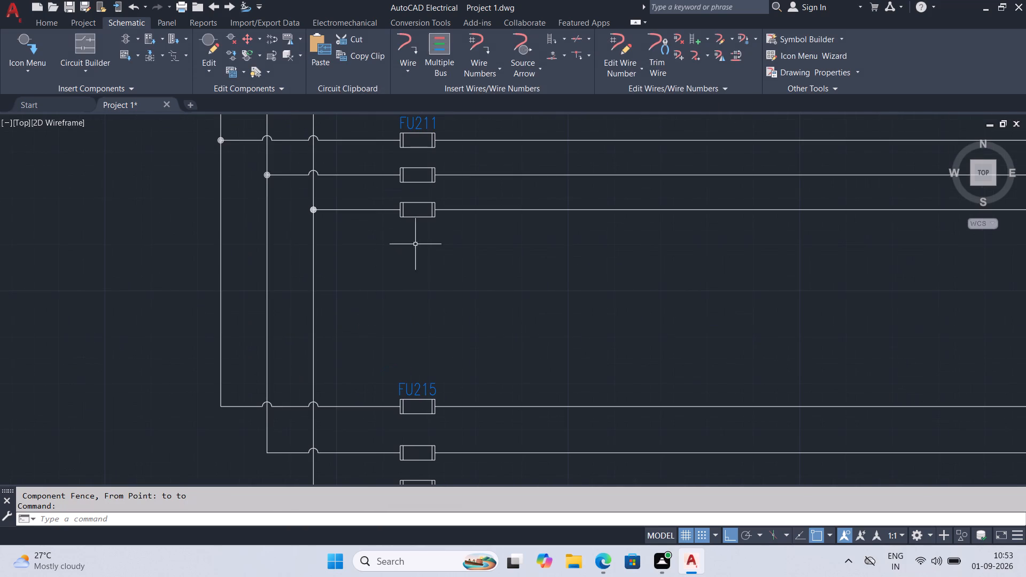
# Set the RATING1 attribute of fuse FU207 to 5A.
pyautogui.moveTo(438, 272); pyautogui.dragTo(461, 415, button='middle')
pyautogui.moveTo(454, 266); pyautogui.dragTo(460, 389, button='middle')
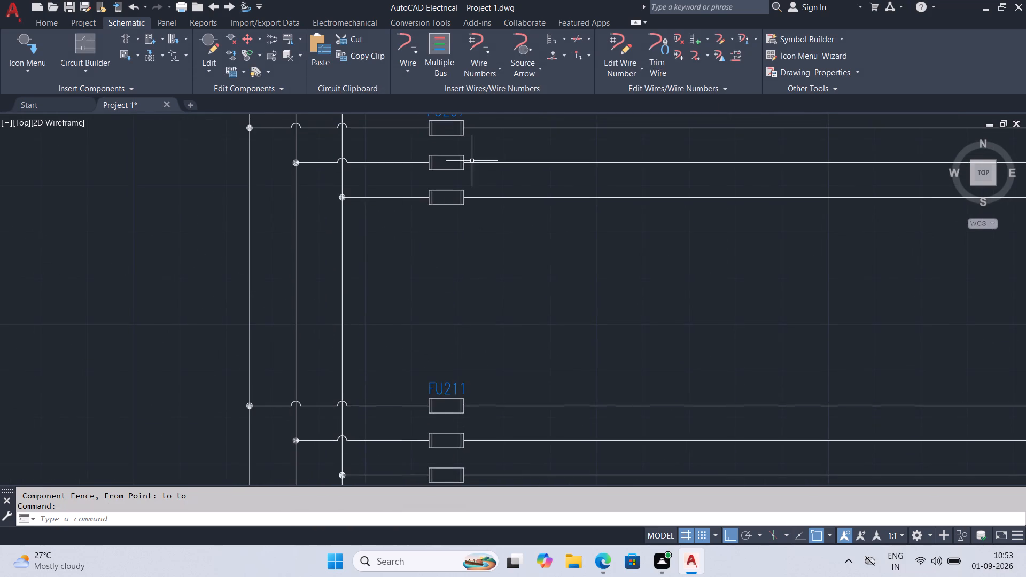
pyautogui.moveTo(472, 177); pyautogui.dragTo(472, 217, button='middle')
pyautogui.doubleClick(447, 170)
pyautogui.doubleClick(455, 173)
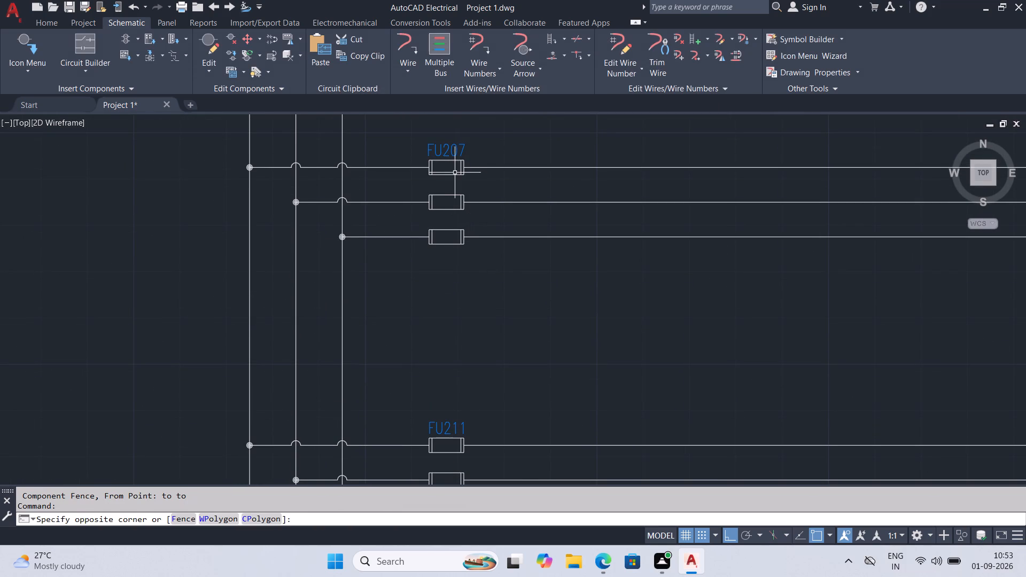
pyautogui.doubleClick(461, 170)
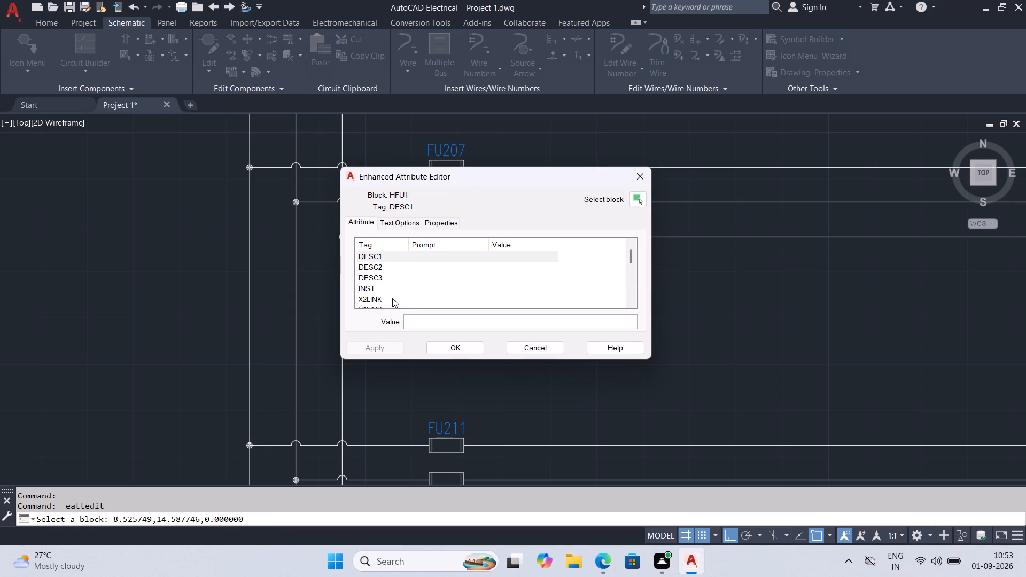
pyautogui.scroll(-1, 383, 281)
pyautogui.click(380, 297)
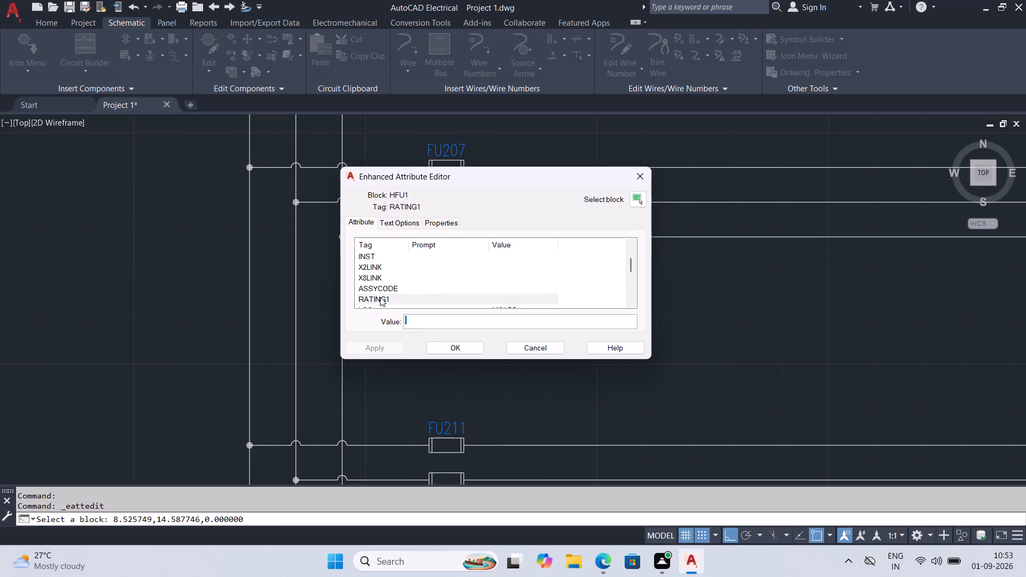
pyautogui.scroll(-1, 456, 304)
pyautogui.click(422, 323)
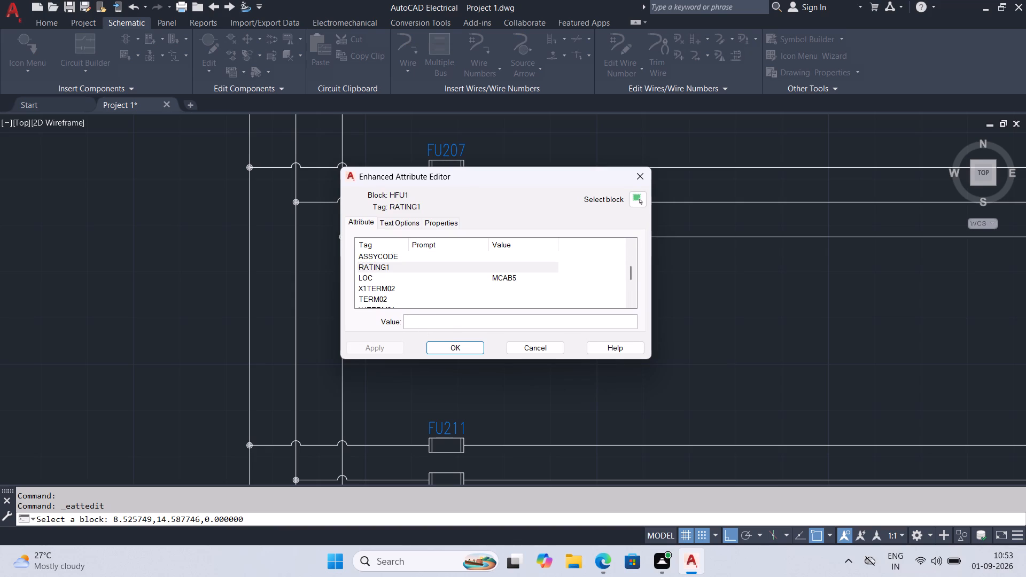
pyautogui.write('5A')
pyautogui.click(395, 349)
pyautogui.click(446, 348)
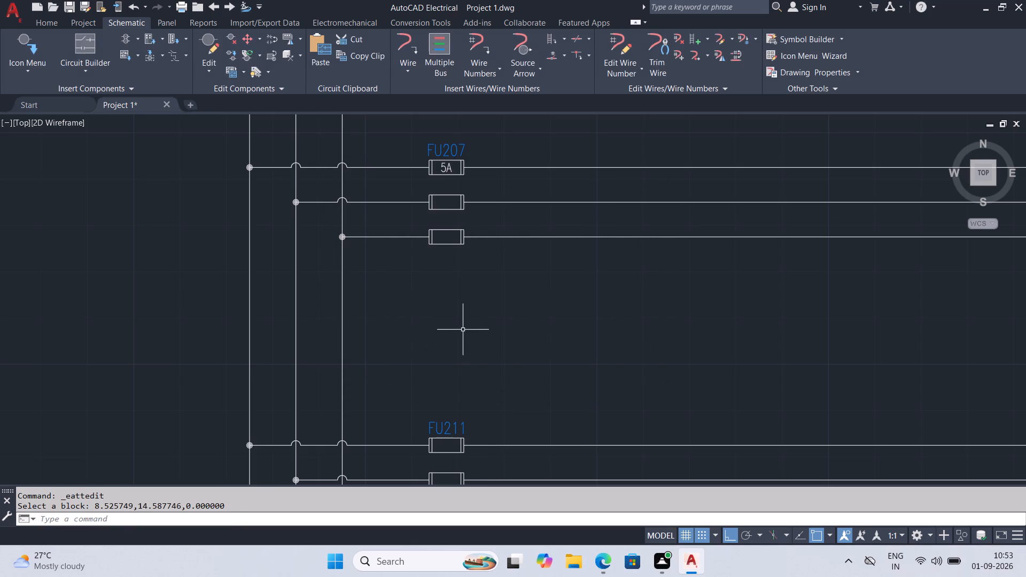
# Save the Project 1 drawing.
pyautogui.click(448, 168)
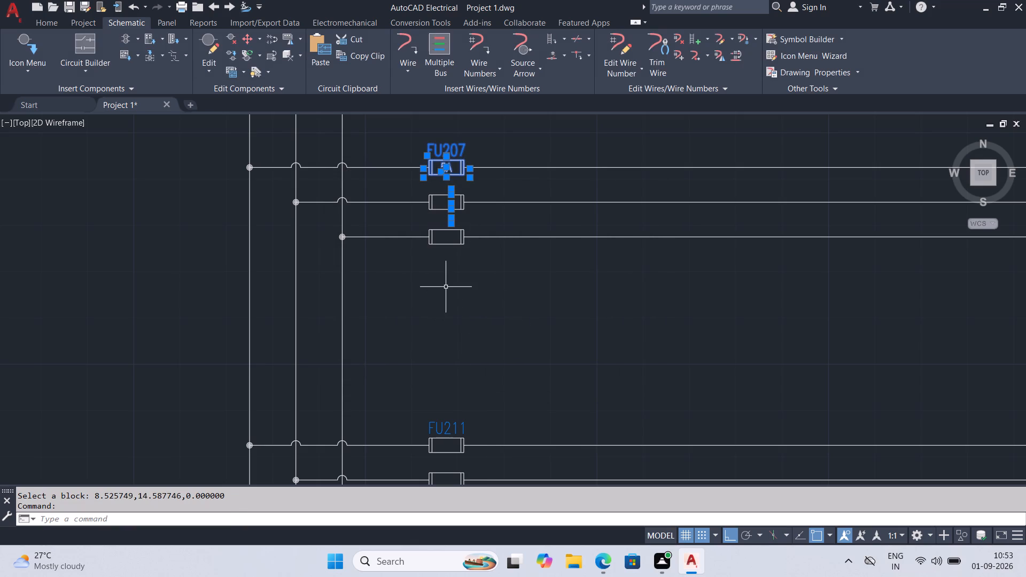
pyautogui.hotkey('ctrl', 's')
# Set the RATING1 attribute of the second fuse in the line 207 branch to 5A, copying the value for reuse.
pyautogui.click(440, 203)
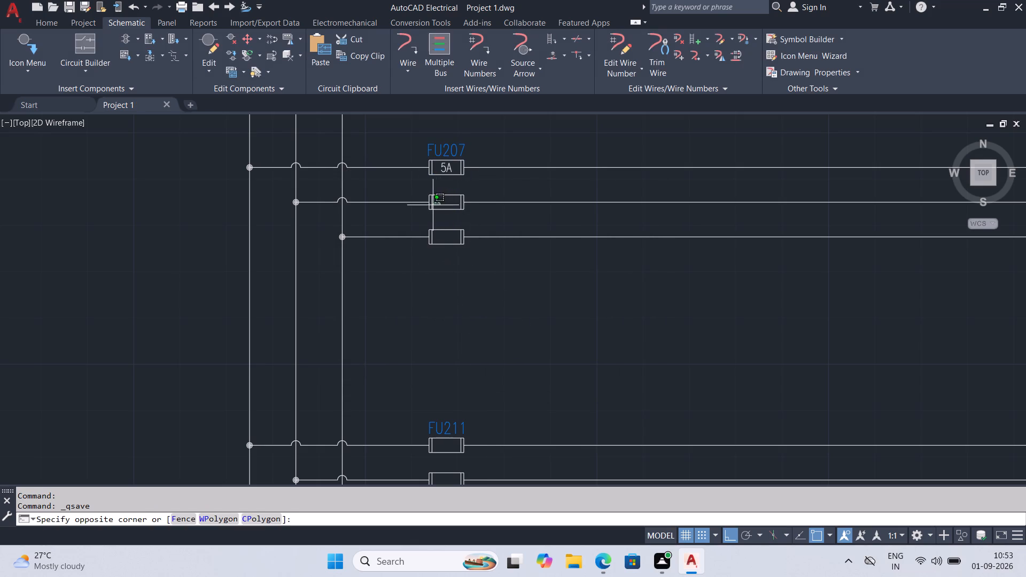
pyautogui.click(432, 205)
pyautogui.doubleClick(429, 207)
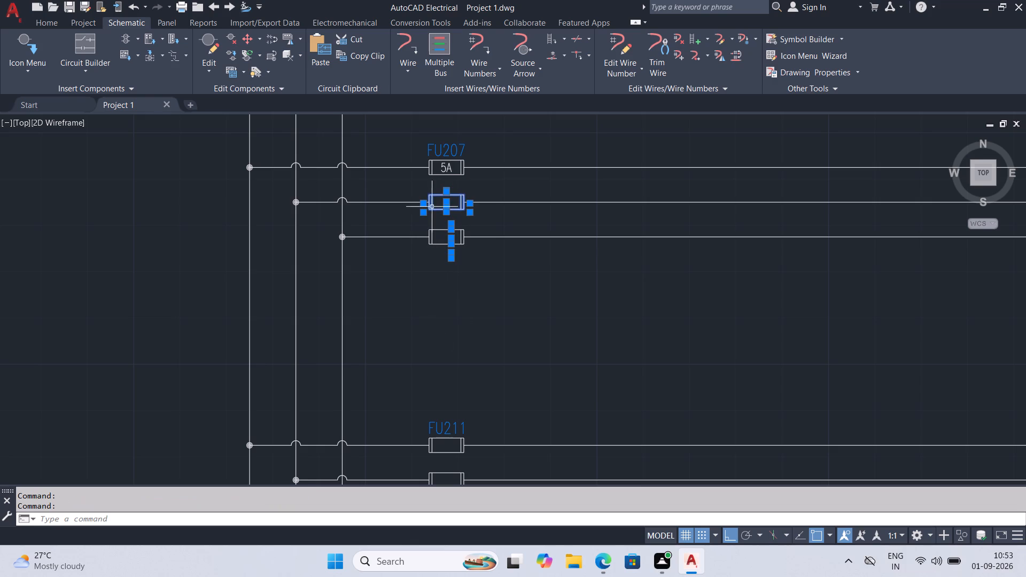
pyautogui.doubleClick(438, 211)
pyautogui.tripleClick(437, 209)
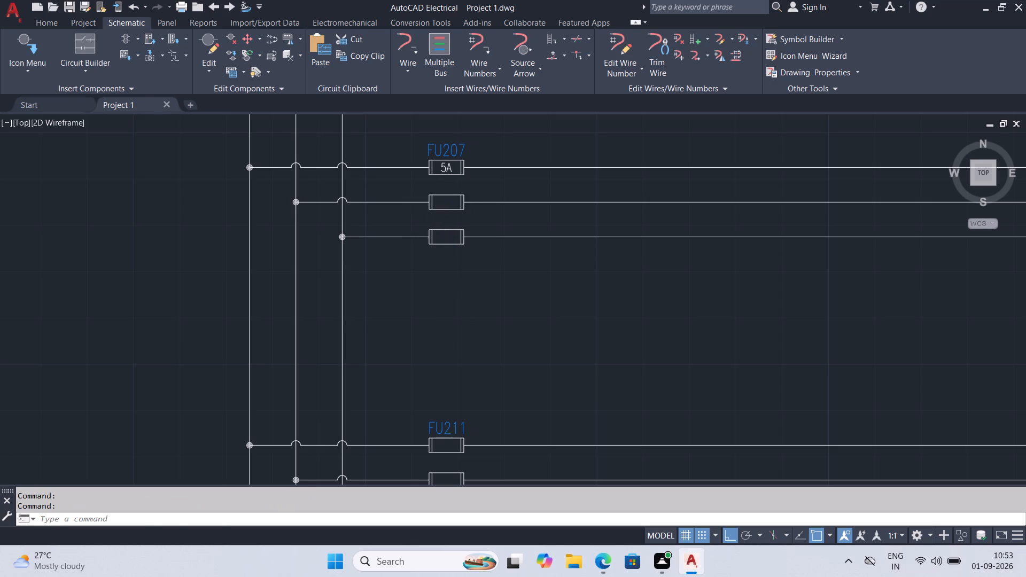
pyautogui.scroll(-2, 374, 301)
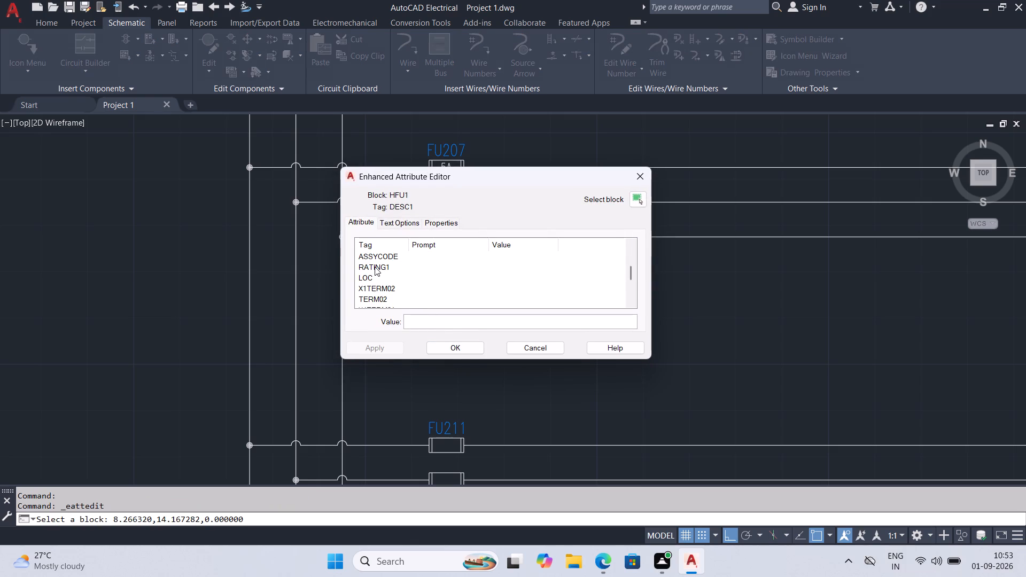
pyautogui.click(378, 267)
pyautogui.click(432, 323)
pyautogui.press('5')
pyautogui.press('a')
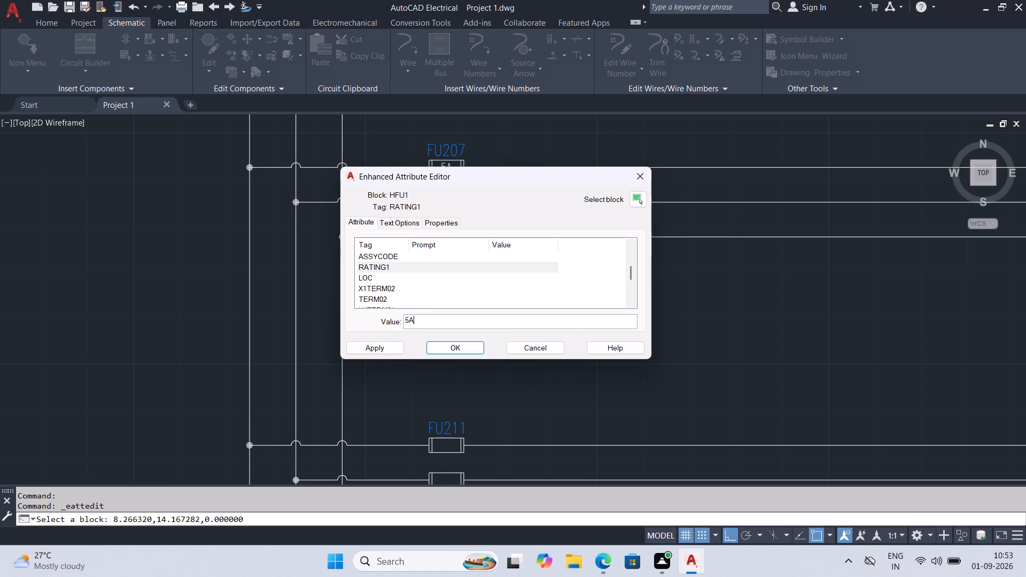
pyautogui.moveTo(423, 319); pyautogui.dragTo(392, 319)
pyautogui.hotkey('ctrl', 'c')
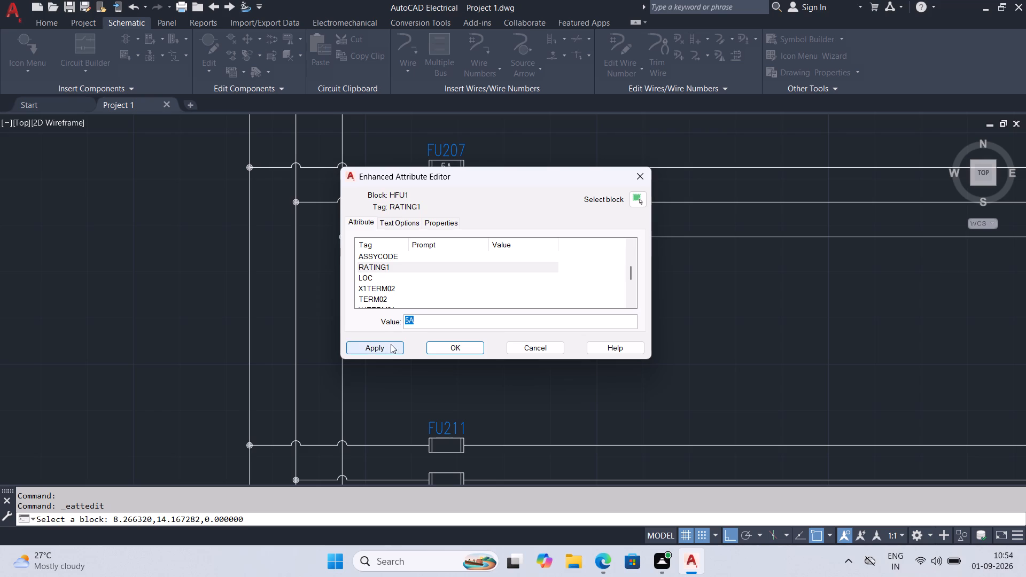
pyautogui.click(391, 344)
pyautogui.click(444, 346)
# Set the RATING1 attribute of the third fuse in the line 207 branch to 5A.
pyautogui.doubleClick(449, 238)
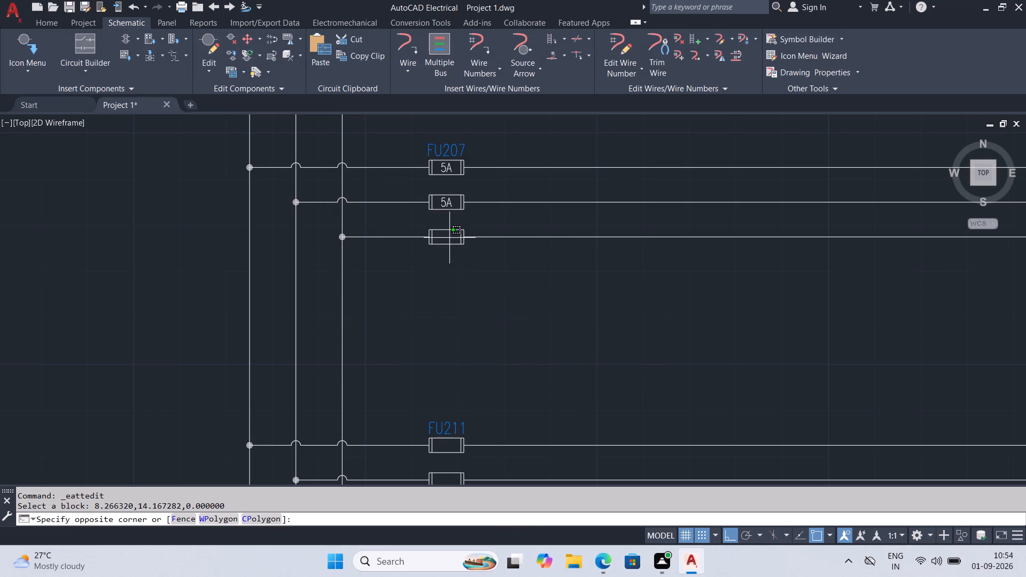
pyautogui.click(456, 243)
pyautogui.tripleClick(459, 244)
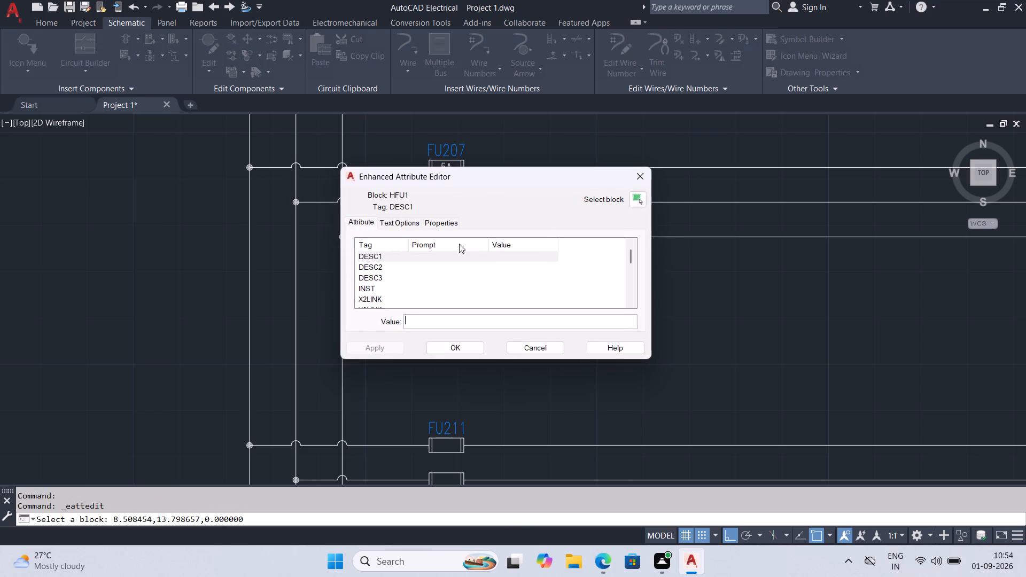
pyautogui.scroll(-1, 388, 284)
pyautogui.click(381, 294)
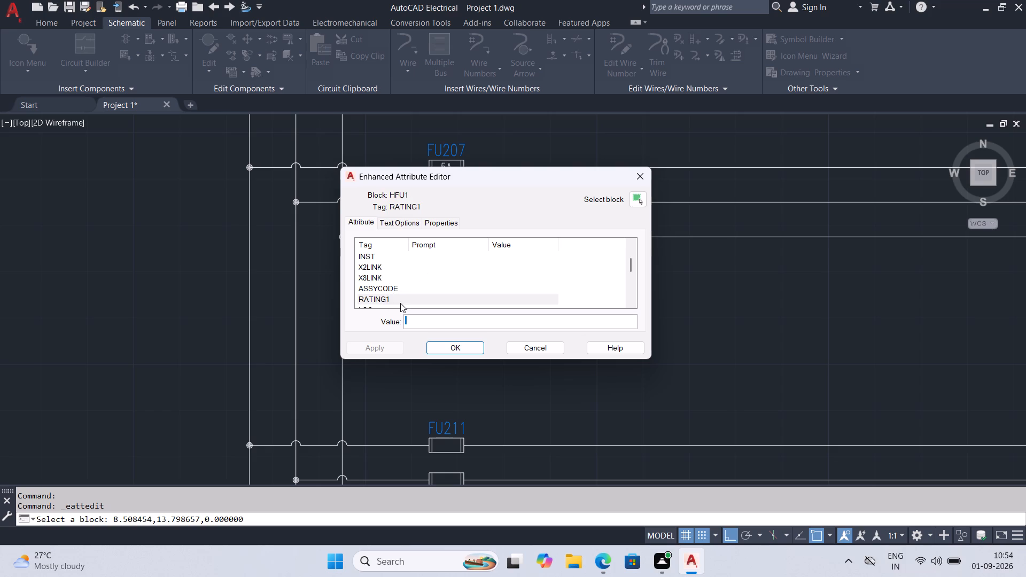
pyautogui.hotkey('ctrl', 'v')
pyautogui.click(409, 328)
pyautogui.click(409, 320)
pyautogui.hotkey('ctrl', 'v')
pyautogui.click(402, 346)
pyautogui.click(453, 353)
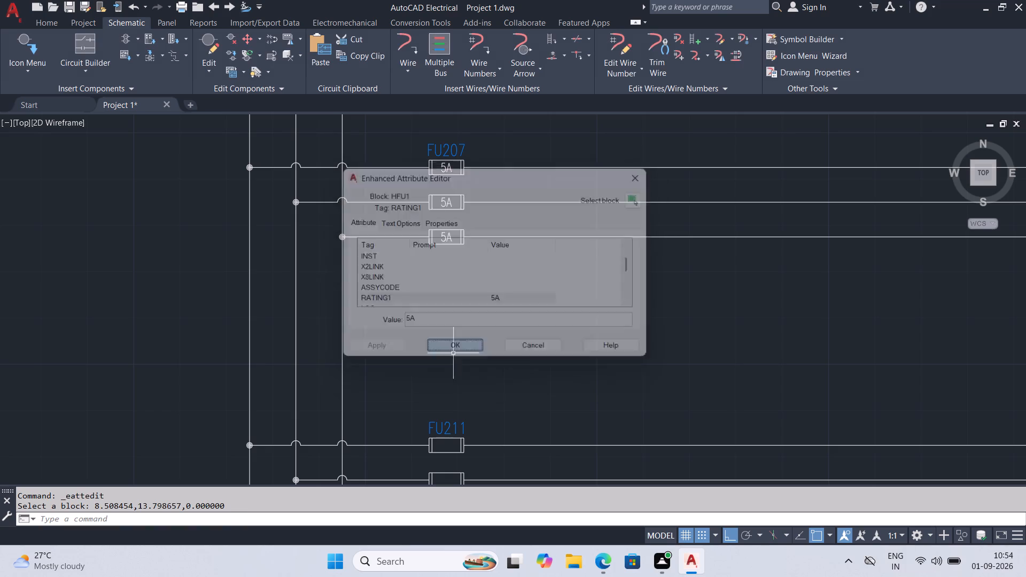
# Set the RATING1 attribute of fuse FU211 to 5A.
pyautogui.scroll(-1, 443, 372)
pyautogui.moveTo(483, 386); pyautogui.dragTo(464, 310, button='middle')
pyautogui.scroll(1, 421, 333)
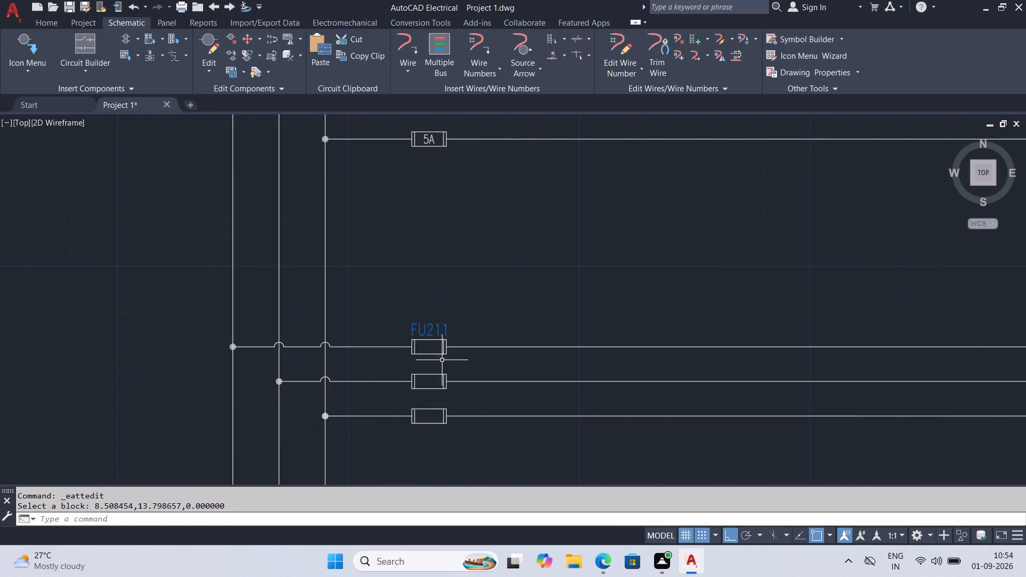
pyautogui.doubleClick(442, 349)
pyautogui.scroll(-1, 384, 301)
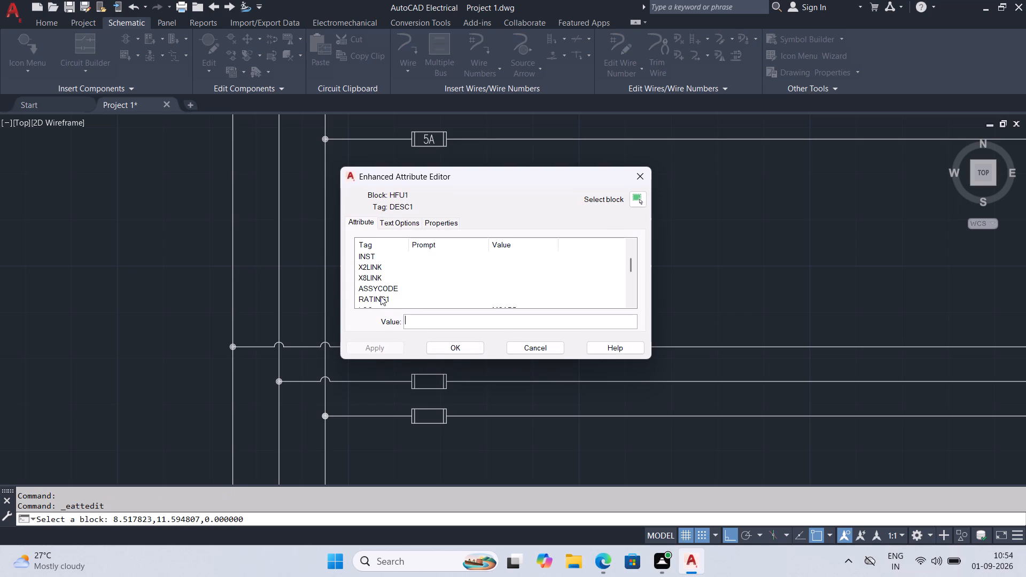
pyautogui.click(377, 298)
pyautogui.click(423, 316)
pyautogui.hotkey('ctrl', 'v')
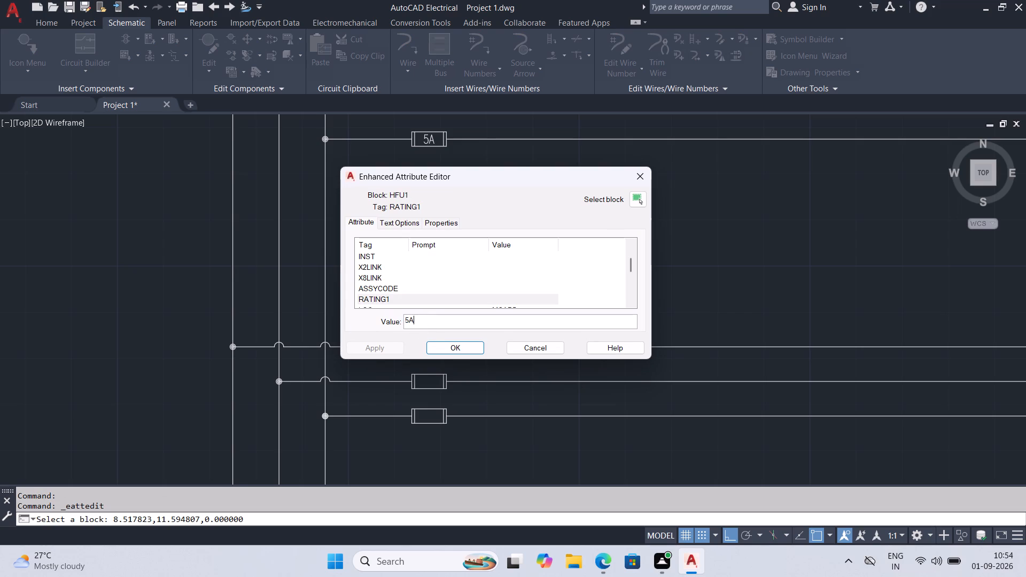
pyautogui.click(439, 342)
# Set the RATING1 attribute of the second fuse in the line 211 branch to 5A.
pyautogui.scroll(-1, 435, 370)
pyautogui.moveTo(438, 365); pyautogui.dragTo(440, 349, button='middle')
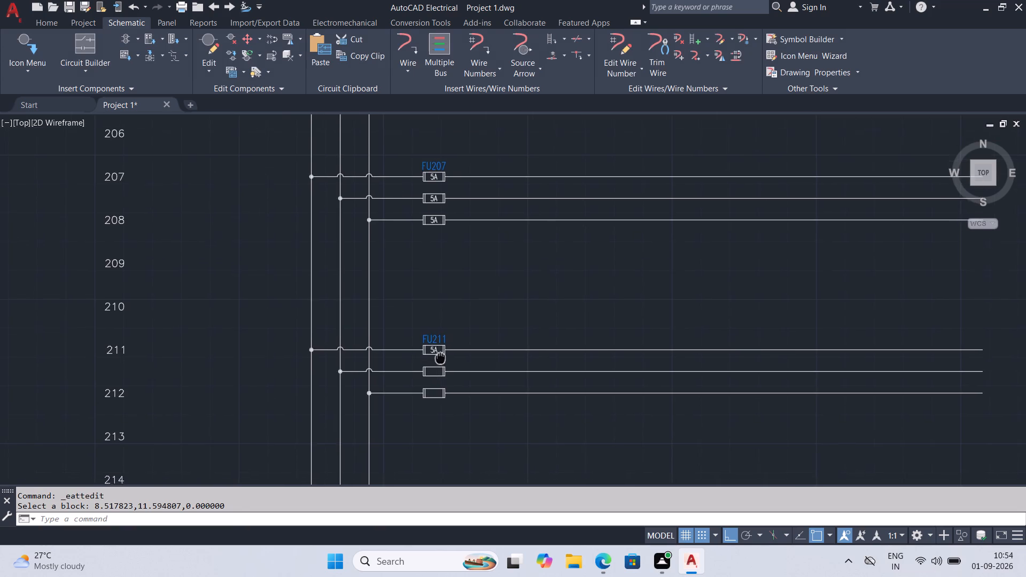
pyautogui.moveTo(440, 349); pyautogui.dragTo(436, 311, button='middle')
pyautogui.scroll(1, 436, 311)
pyautogui.doubleClick(438, 333)
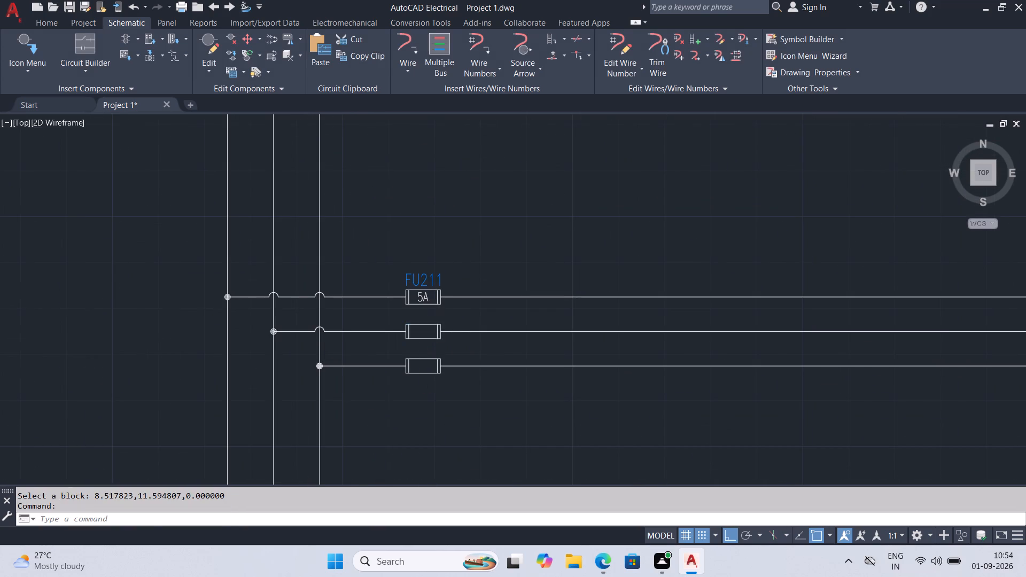
pyautogui.scroll(-2, 399, 312)
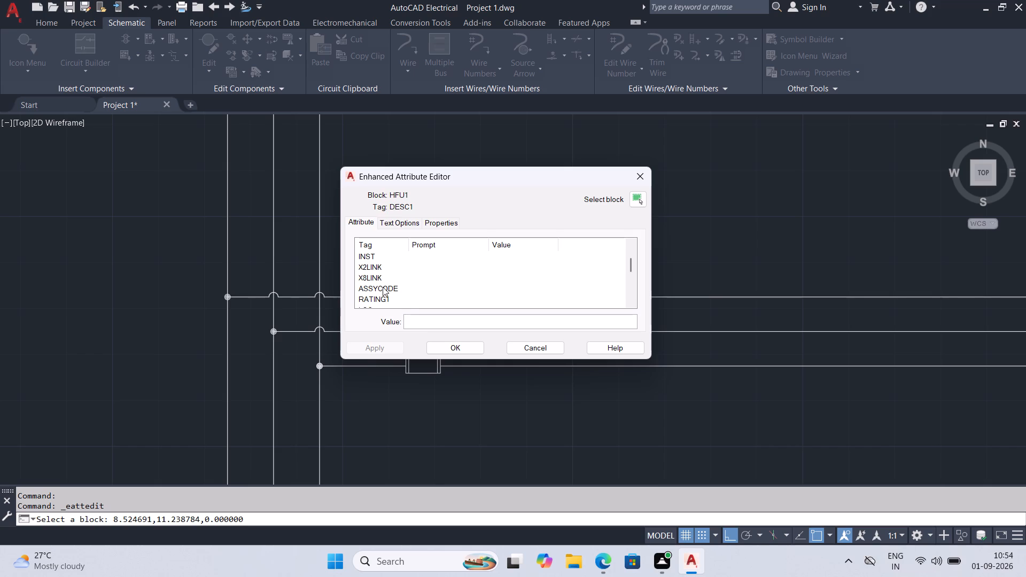
pyautogui.click(383, 295)
pyautogui.click(403, 314)
pyautogui.click(415, 319)
pyautogui.hotkey('ctrl', 'v')
pyautogui.click(393, 352)
pyautogui.click(454, 349)
# Set the RATING1 attribute of the third fuse in the line 211 branch to 5A.
pyautogui.scroll(-1, 480, 310)
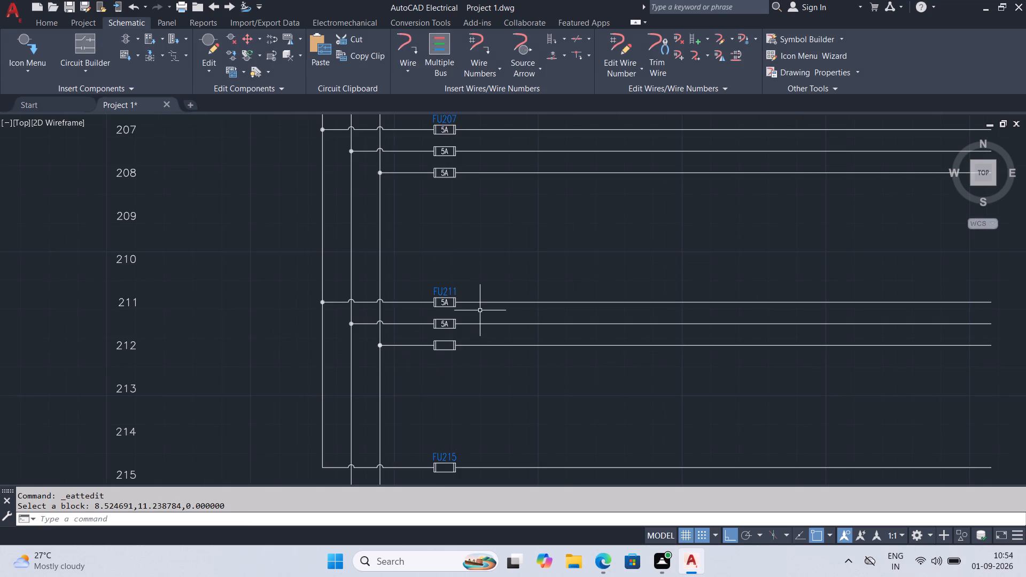
pyautogui.moveTo(461, 350); pyautogui.dragTo(444, 315, button='middle')
pyautogui.scroll(1, 433, 315)
pyautogui.doubleClick(423, 316)
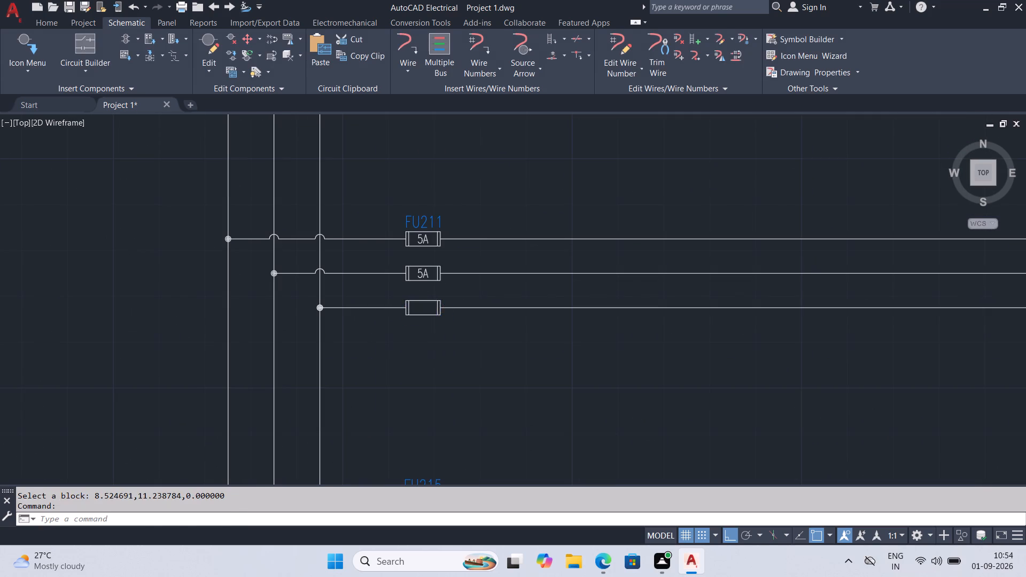
pyautogui.scroll(-1, 410, 305)
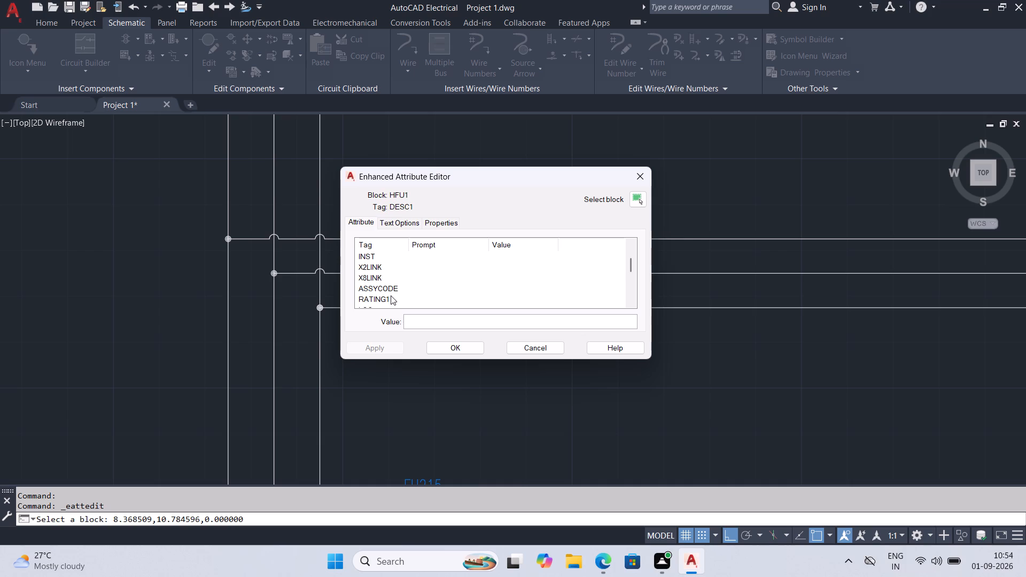
pyautogui.click(387, 298)
pyautogui.click(424, 314)
pyautogui.click(426, 319)
pyautogui.hotkey('ctrl', 'v')
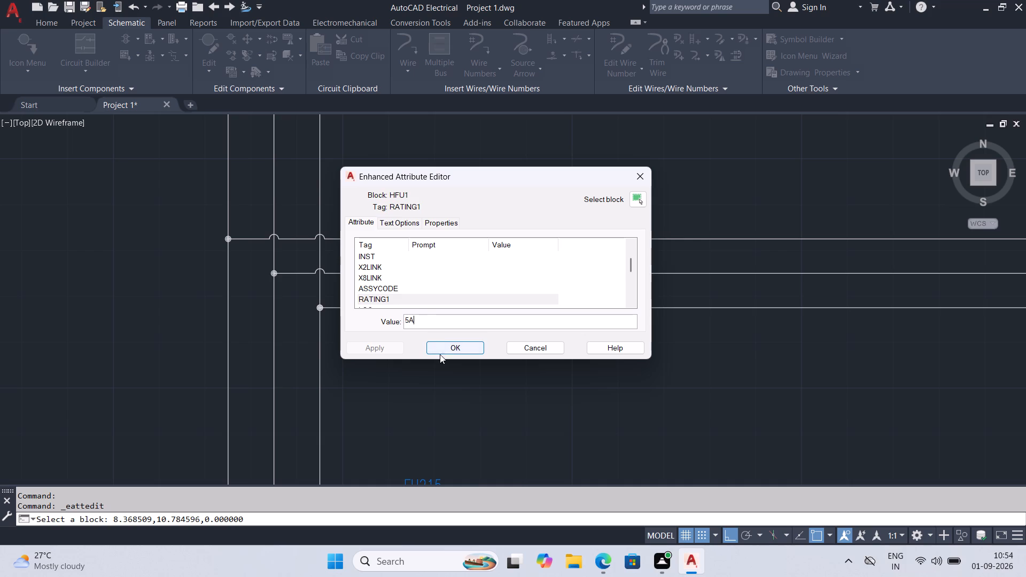
pyautogui.click(387, 348)
pyautogui.click(445, 346)
# Set the RATING1 attribute of fuse FU215 to 5A.
pyautogui.moveTo(504, 338); pyautogui.dragTo(492, 238, button='middle')
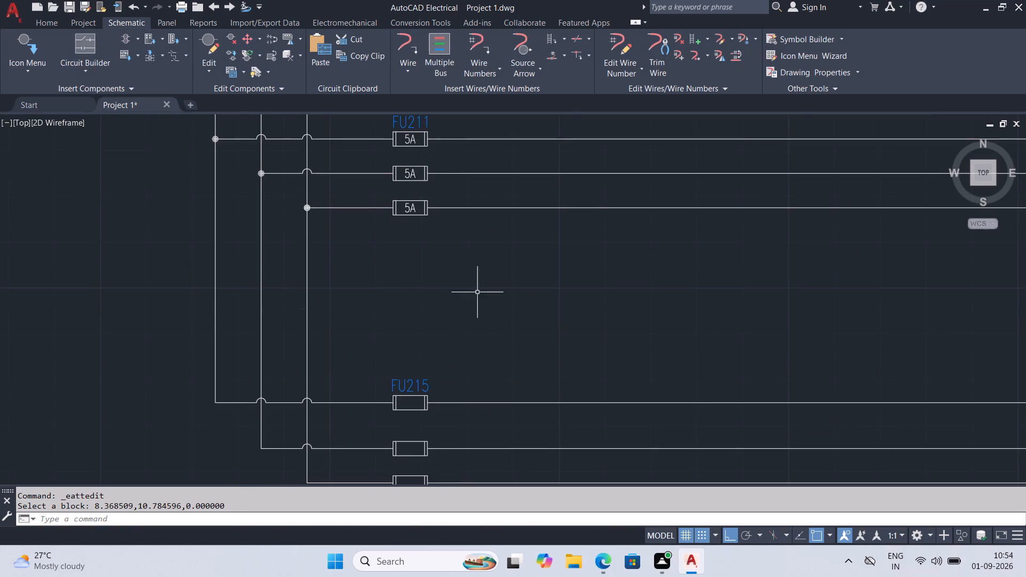
pyautogui.moveTo(462, 325); pyautogui.dragTo(481, 195, button='middle')
pyautogui.doubleClick(441, 279)
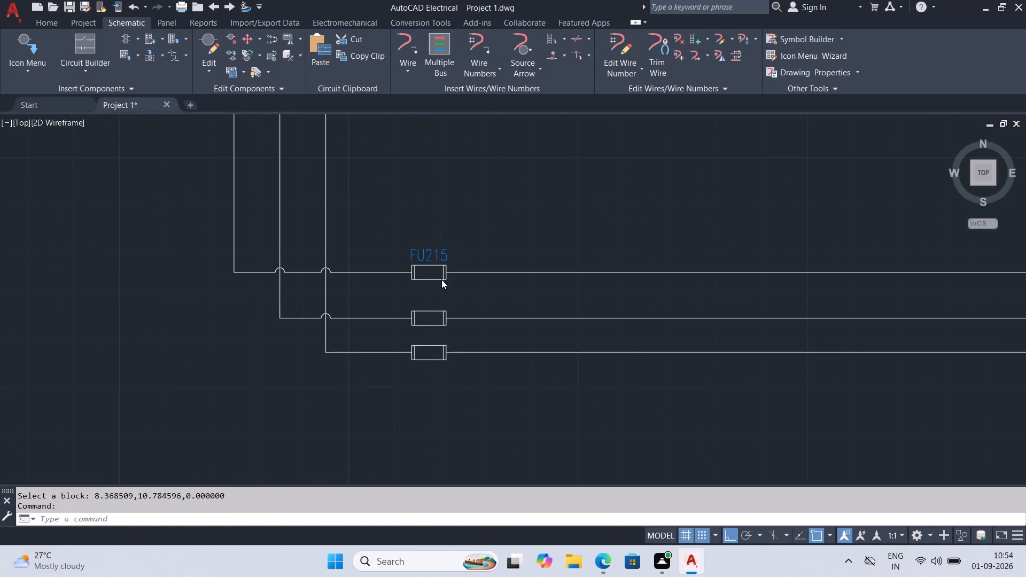
pyautogui.scroll(-1, 401, 292)
pyautogui.click(383, 296)
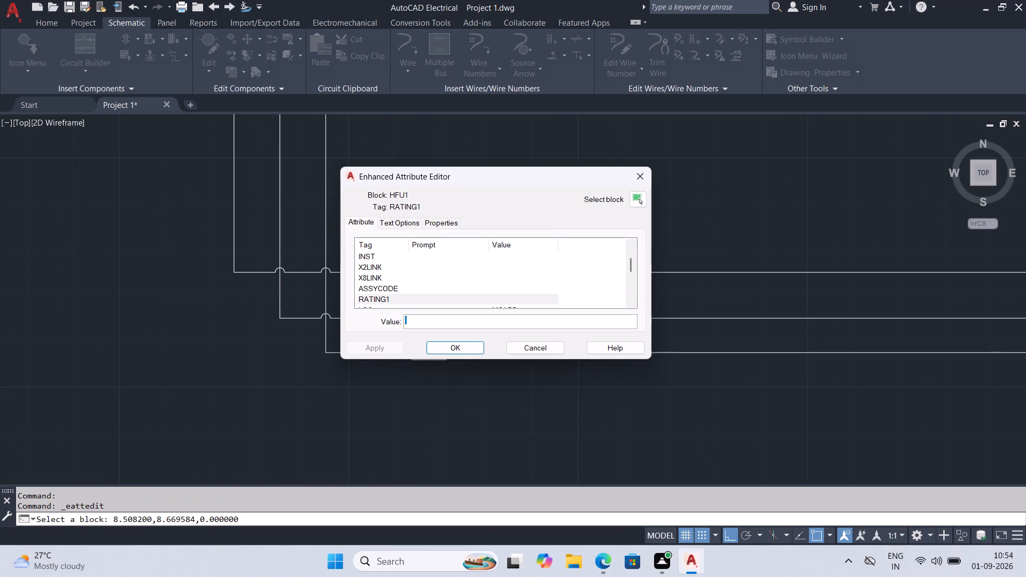
pyautogui.click(419, 324)
pyautogui.hotkey('ctrl', 'v')
pyautogui.click(395, 345)
pyautogui.click(442, 342)
# Set the RATING1 attribute of the second fuse in the line 215 branch to 5A.
pyautogui.doubleClick(447, 321)
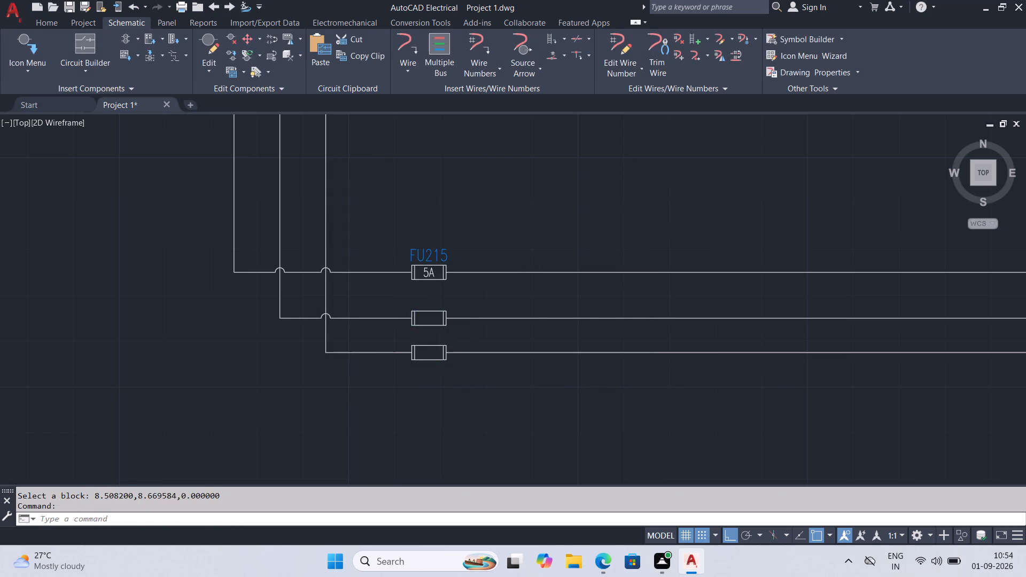
pyautogui.scroll(-2, 423, 328)
pyautogui.click(380, 300)
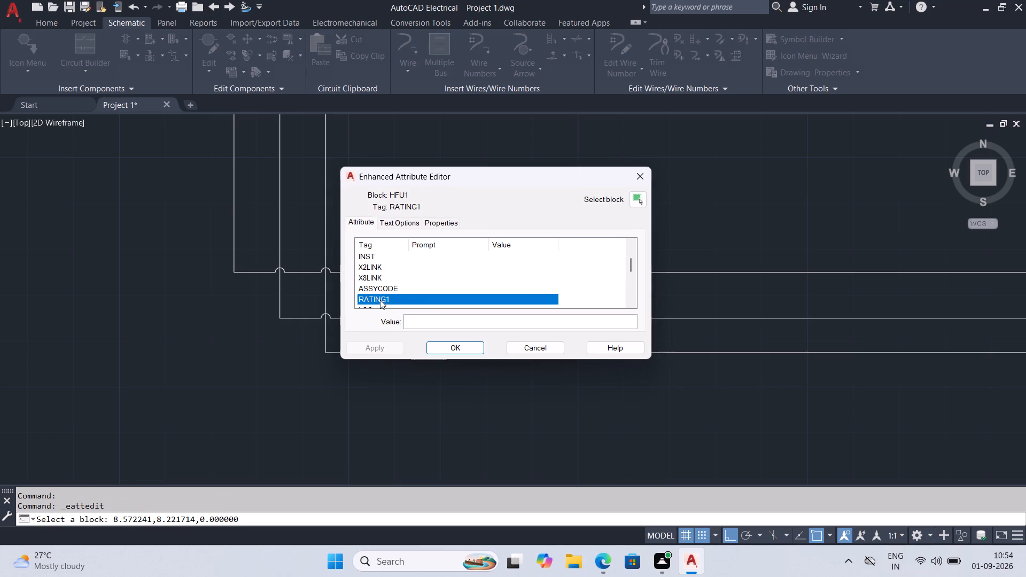
pyautogui.click(445, 323)
pyautogui.hotkey('ctrl', 'v')
pyautogui.click(447, 348)
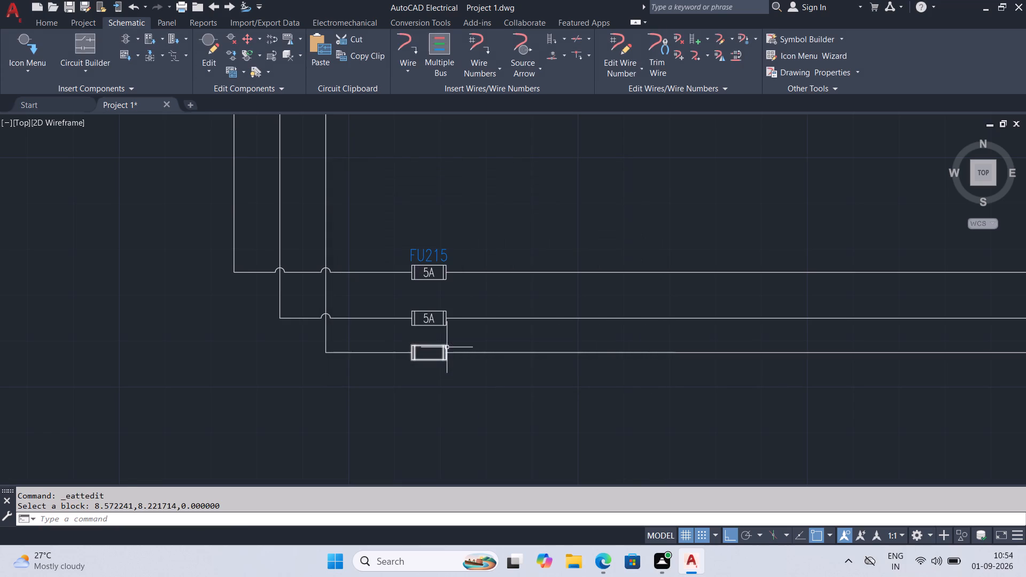
# Set the RATING1 attribute of the third fuse in the line 215 branch to 5A.
pyautogui.doubleClick(445, 348)
pyautogui.scroll(-1, 410, 311)
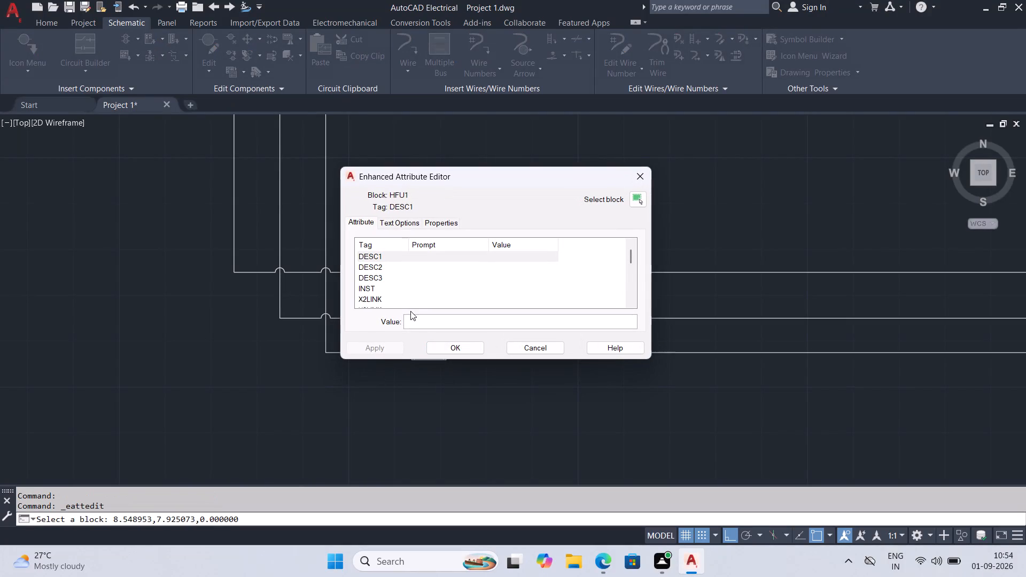
pyautogui.scroll(-1, 406, 303)
pyautogui.click(390, 300)
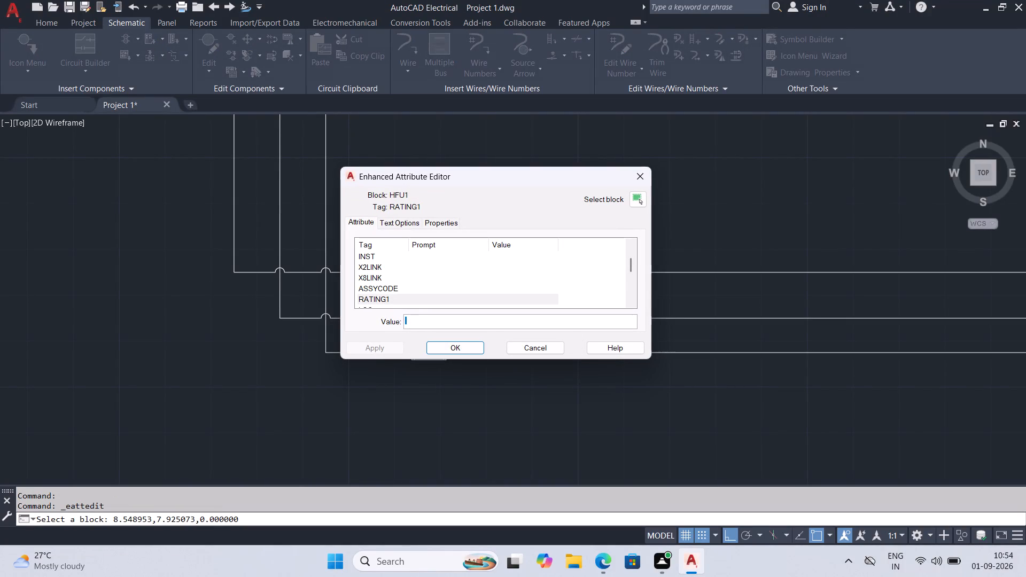
pyautogui.click(423, 321)
pyautogui.hotkey('ctrl', 'v')
pyautogui.click(437, 347)
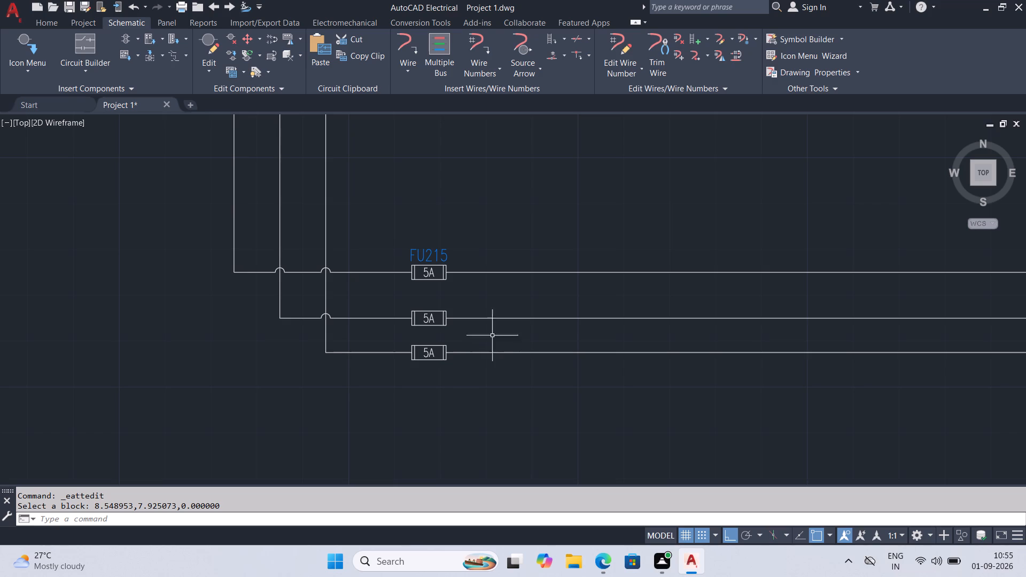
# Draw a short horizontal wire midway between lines 208 and 209, just beyond the fuses.
pyautogui.scroll(-2, 574, 271)
pyautogui.moveTo(522, 227); pyautogui.dragTo(482, 368, button='middle')
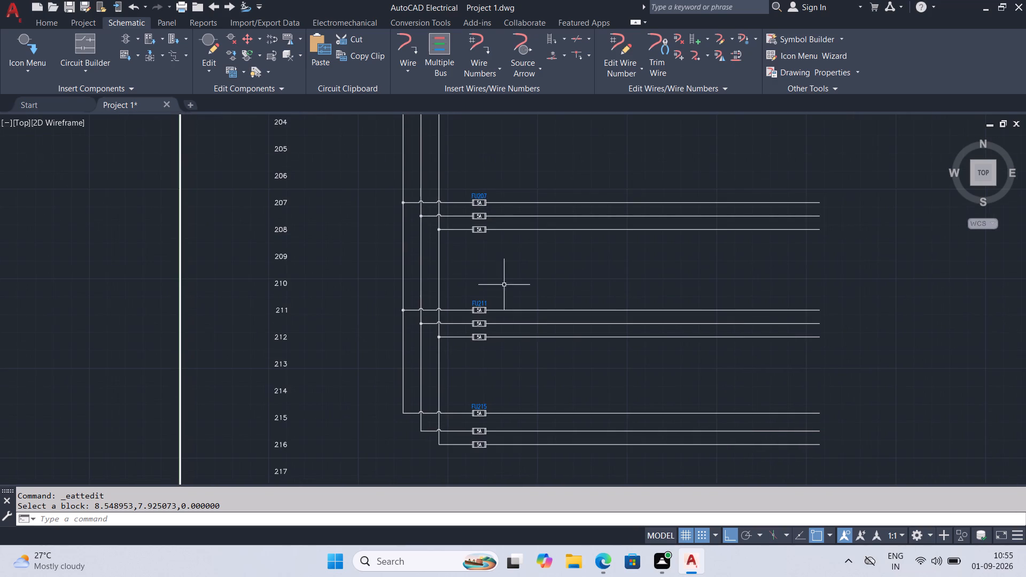
pyautogui.click(404, 34)
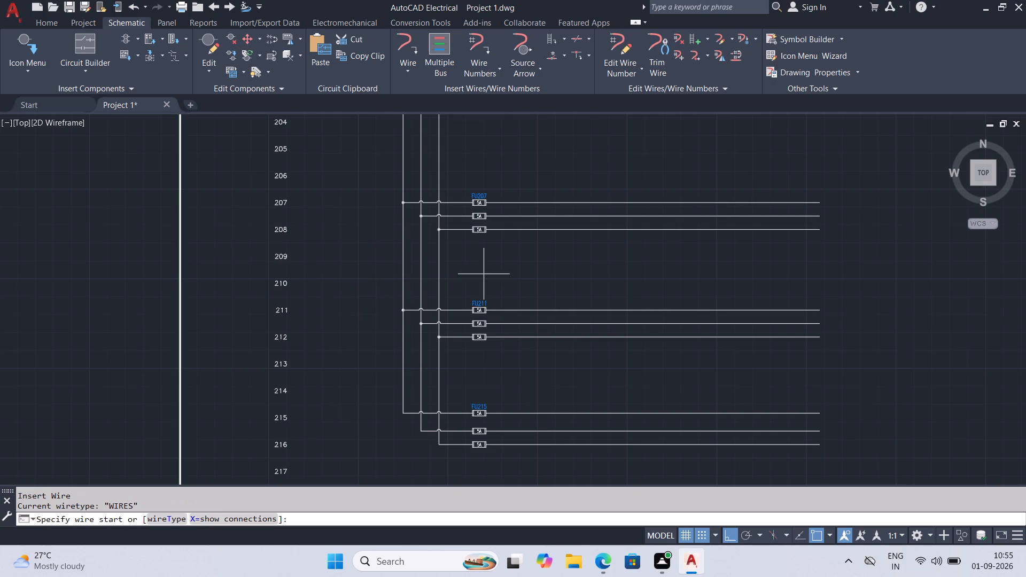
pyautogui.scroll(1, 496, 248)
pyautogui.click(498, 238)
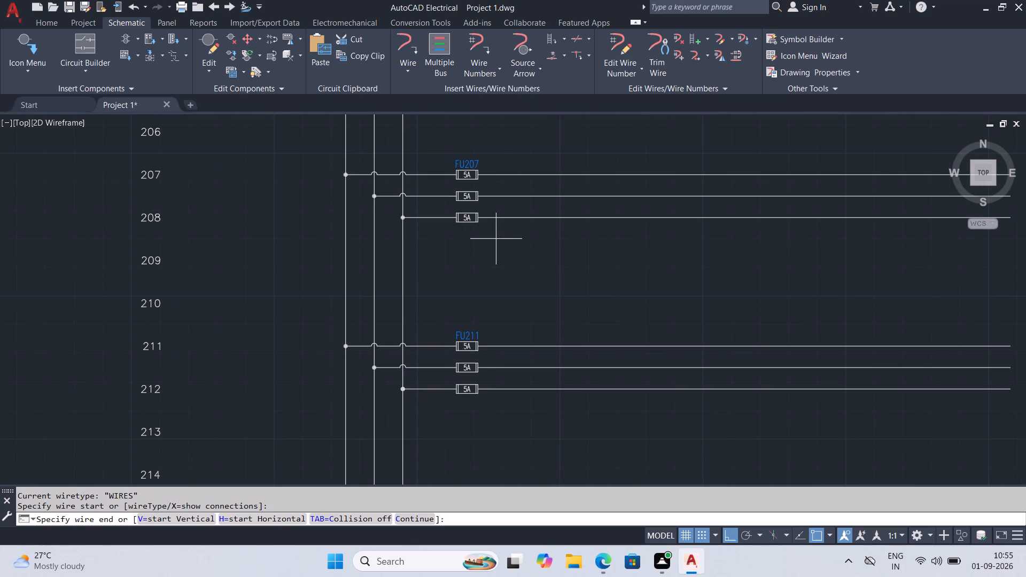
pyautogui.click(631, 247)
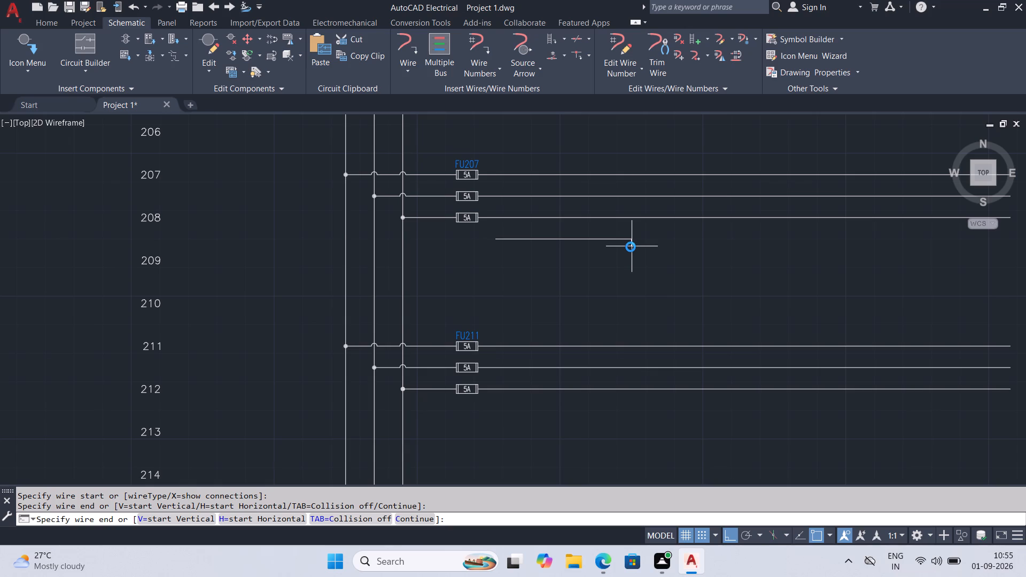
pyautogui.press('Return')
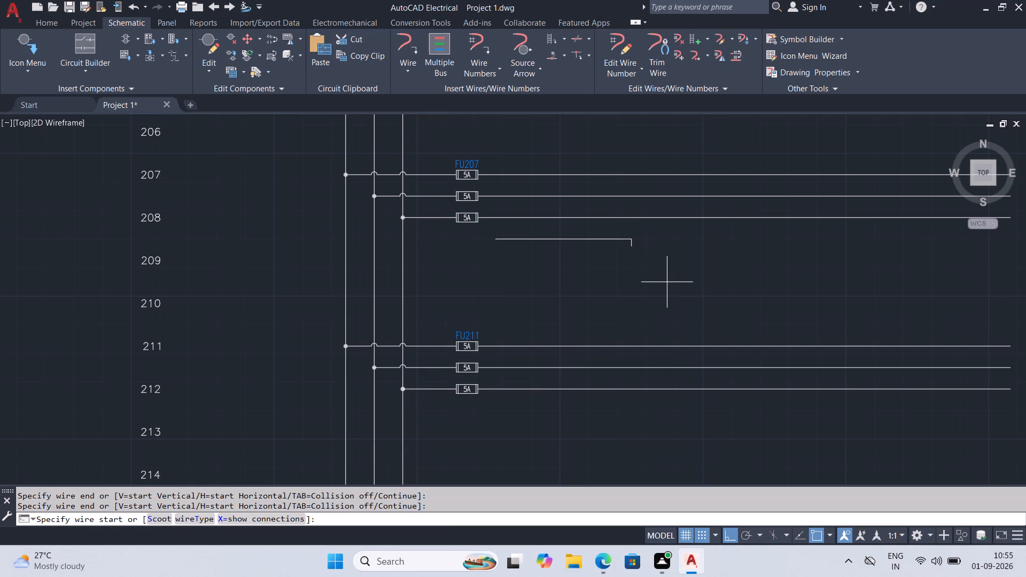
pyautogui.press('Return')
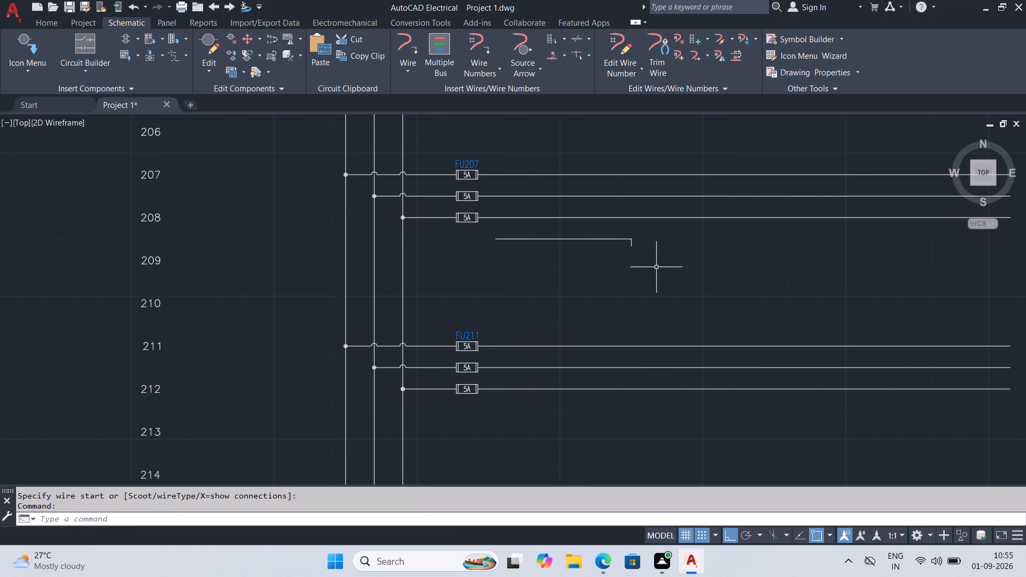
# Erase the small vertical stub at the end of the short wire below line 208.
pyautogui.click(630, 244)
pyautogui.press('Delete')
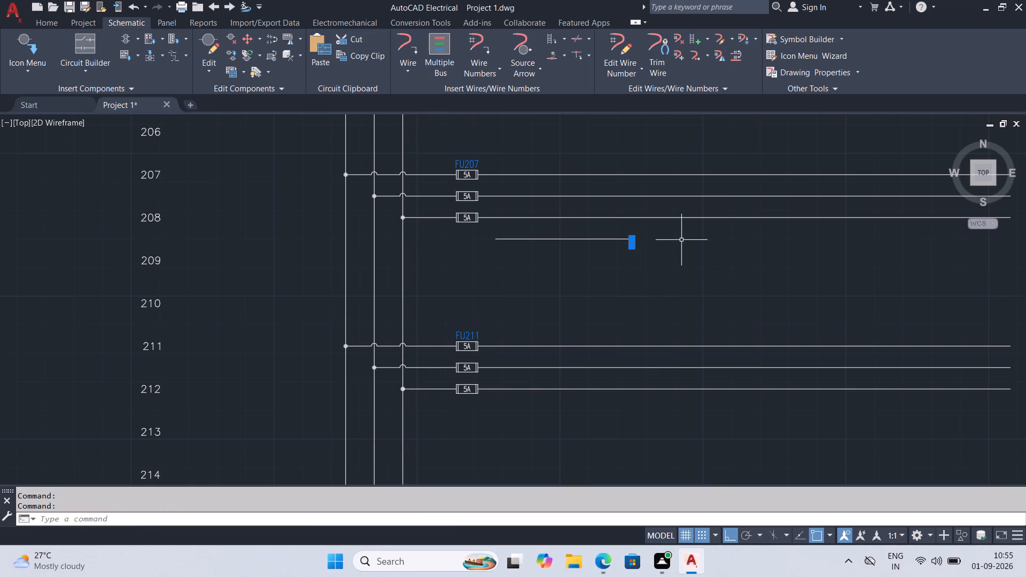
pyautogui.press('Delete')
# Copy the short wire straight down to just below line 212 and to 3.625 units below the original, and save the drawing.
pyautogui.click(609, 240)
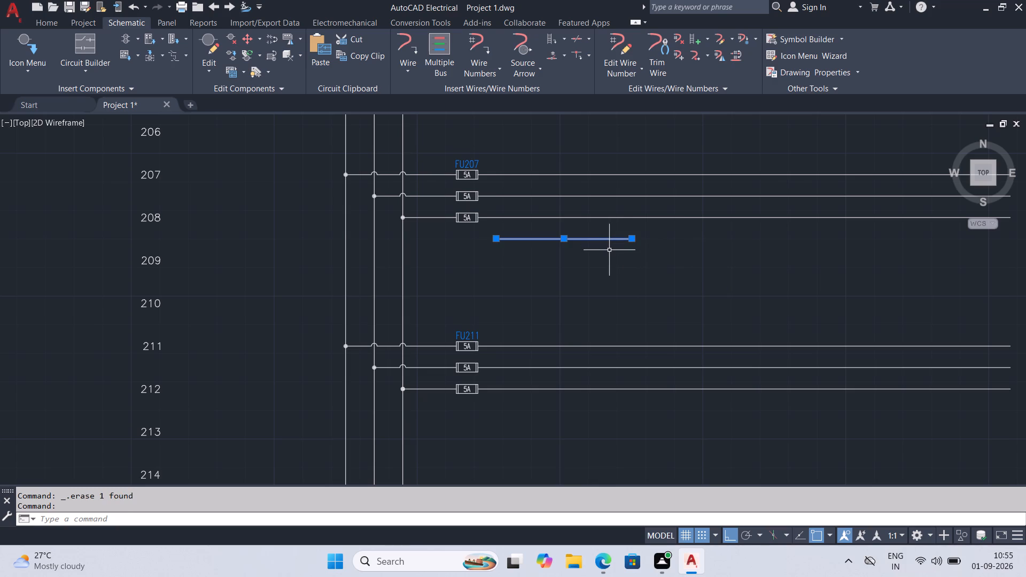
pyautogui.write('CO')
pyautogui.press('Return')
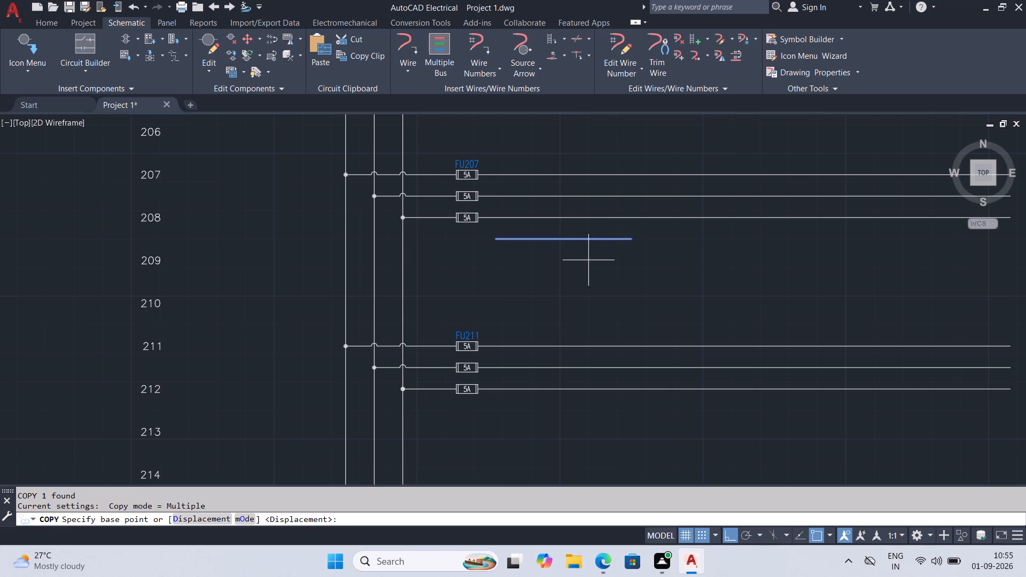
pyautogui.click(558, 239)
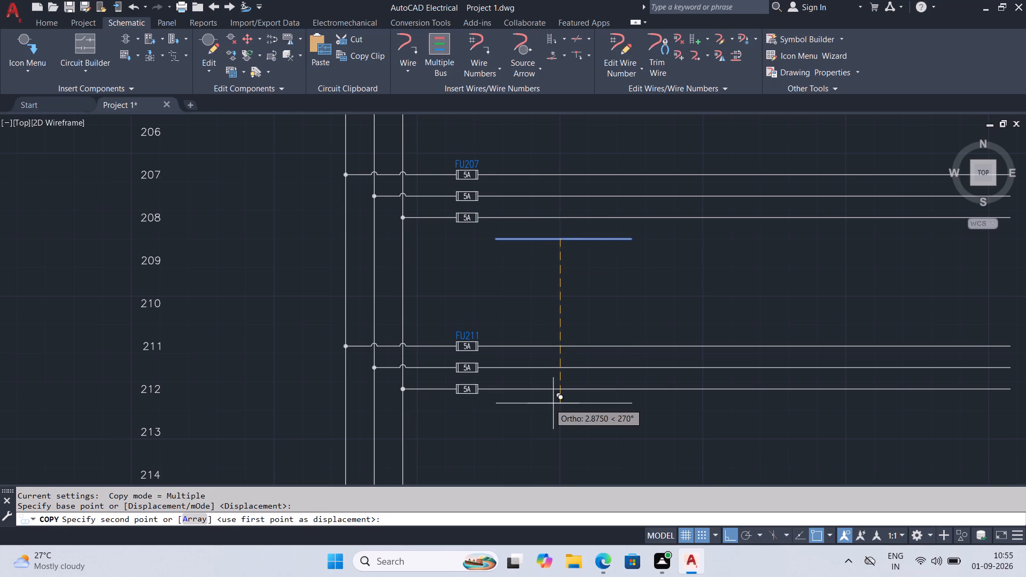
pyautogui.click(553, 408)
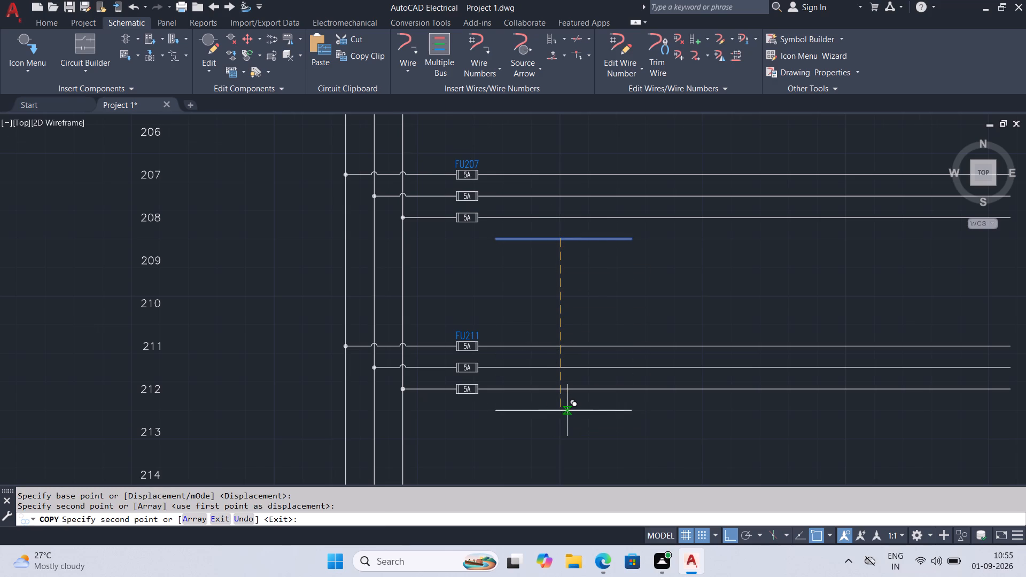
pyautogui.scroll(-1, 566, 409)
pyautogui.moveTo(566, 409); pyautogui.dragTo(566, 298, button='middle')
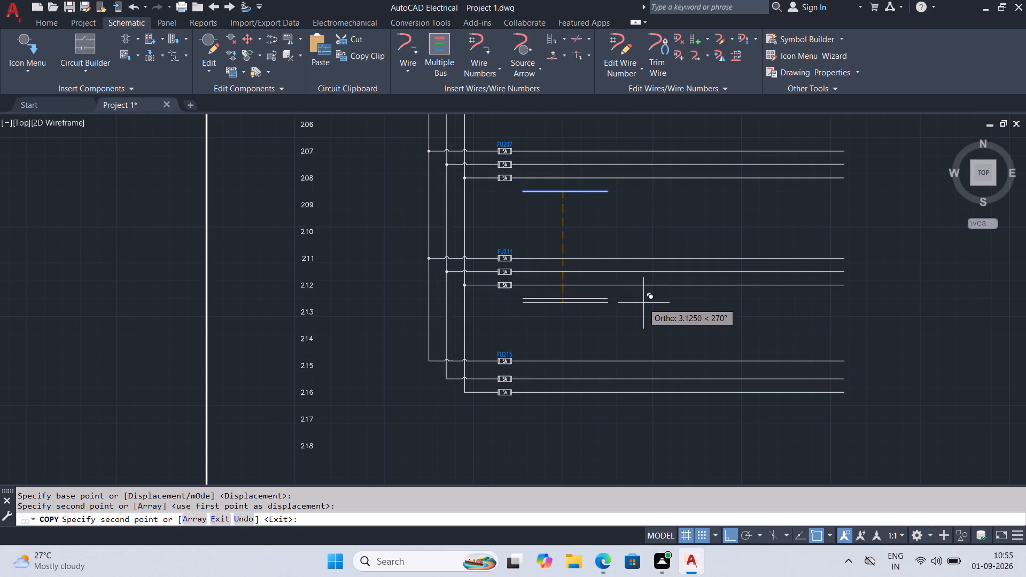
pyautogui.click(500, 321)
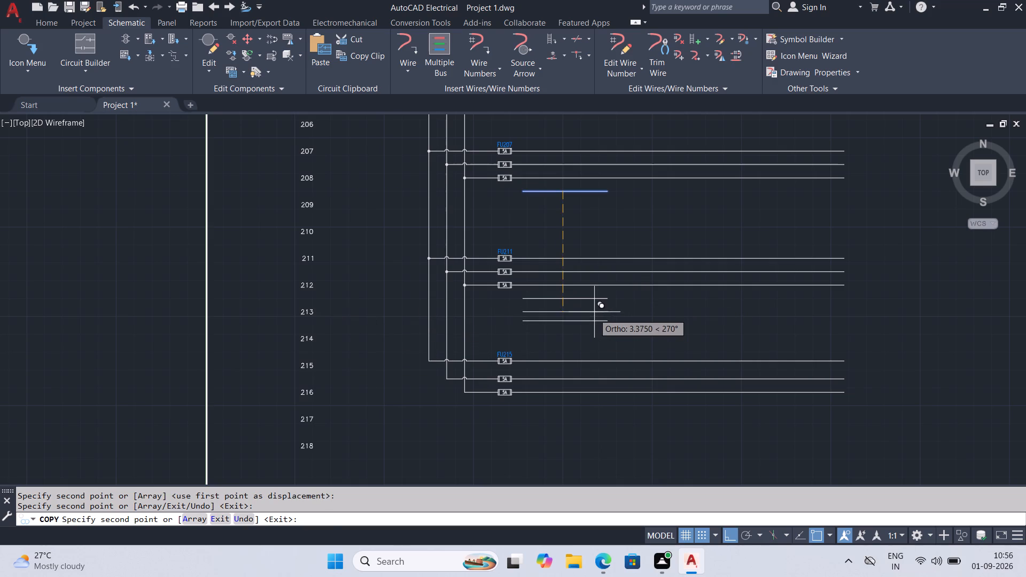
pyautogui.hotkey('ctrl', 's')
# Erase the short wire copy just below line 212.
pyautogui.click(587, 298)
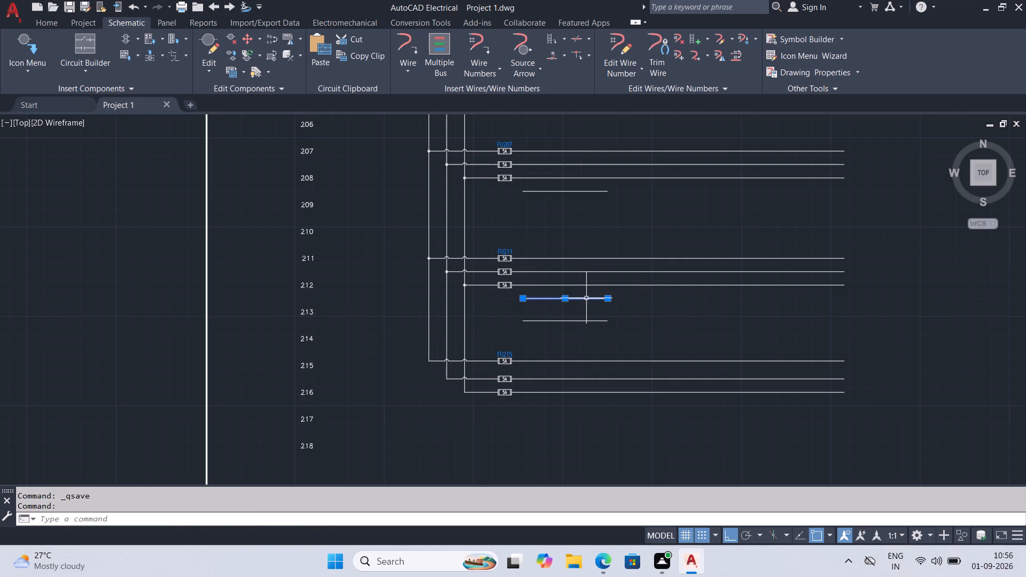
pyautogui.press('Delete')
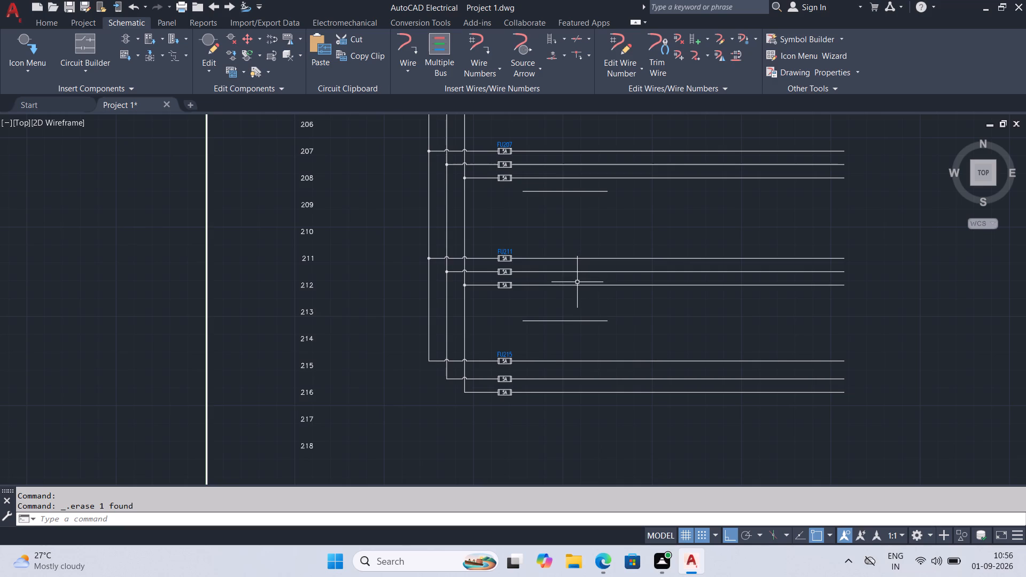
# Move the short wire below line 208 straight down 0.75 units, between lines 209 and 210, and save the drawing.
pyautogui.click(556, 192)
pyautogui.click(563, 190)
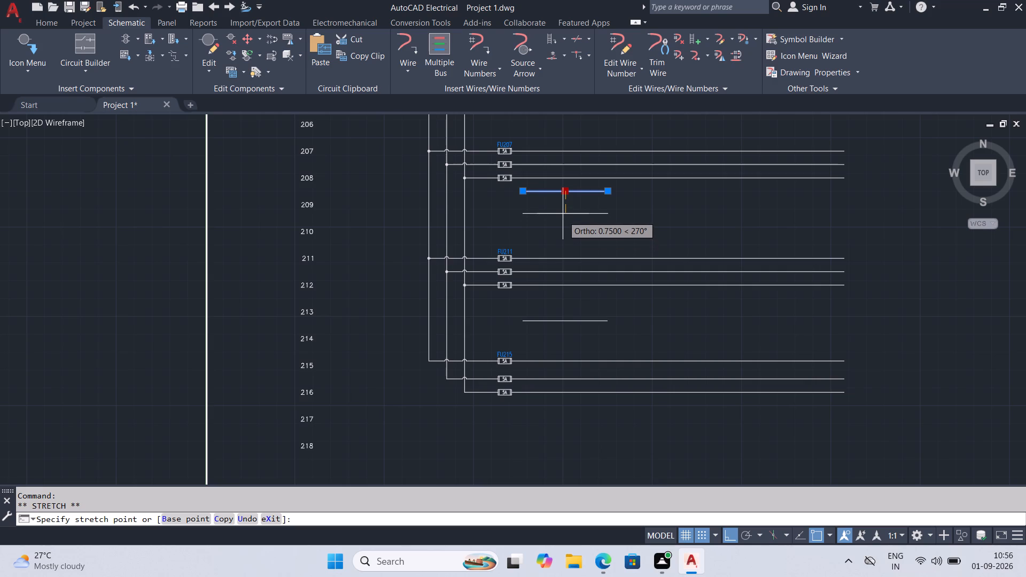
pyautogui.click(564, 212)
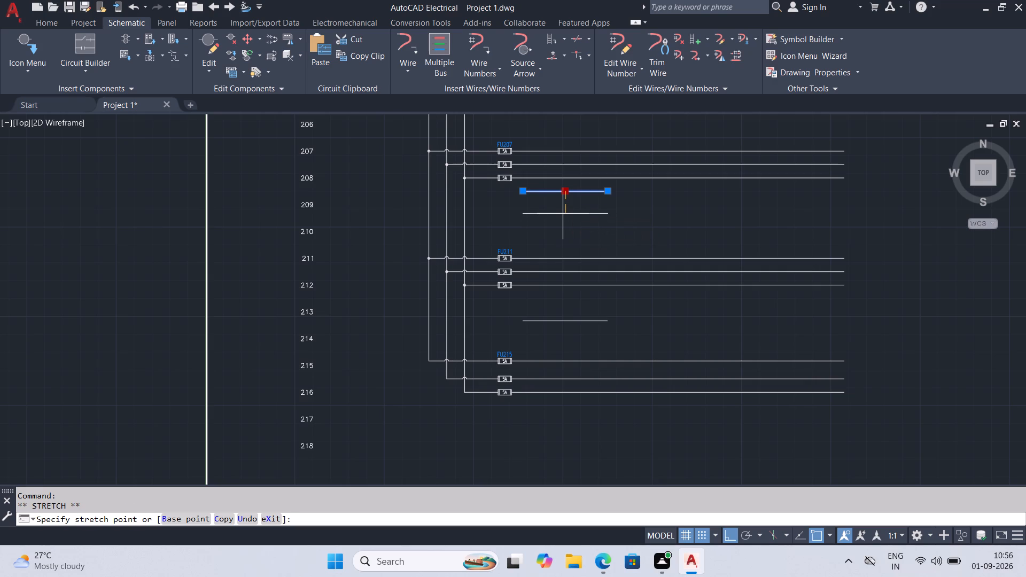
pyautogui.hotkey('ctrl', 's')
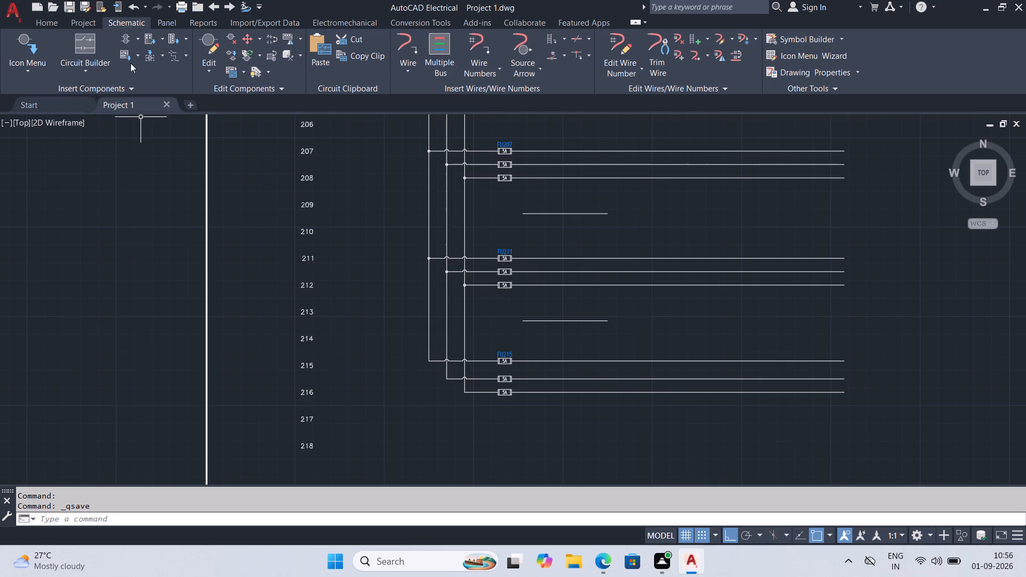
# Insert multiple Relay NO Contact symbols with a vertical fence crossing the wires from line 207 to line 216, beyond the fuses.
pyautogui.click(130, 41)
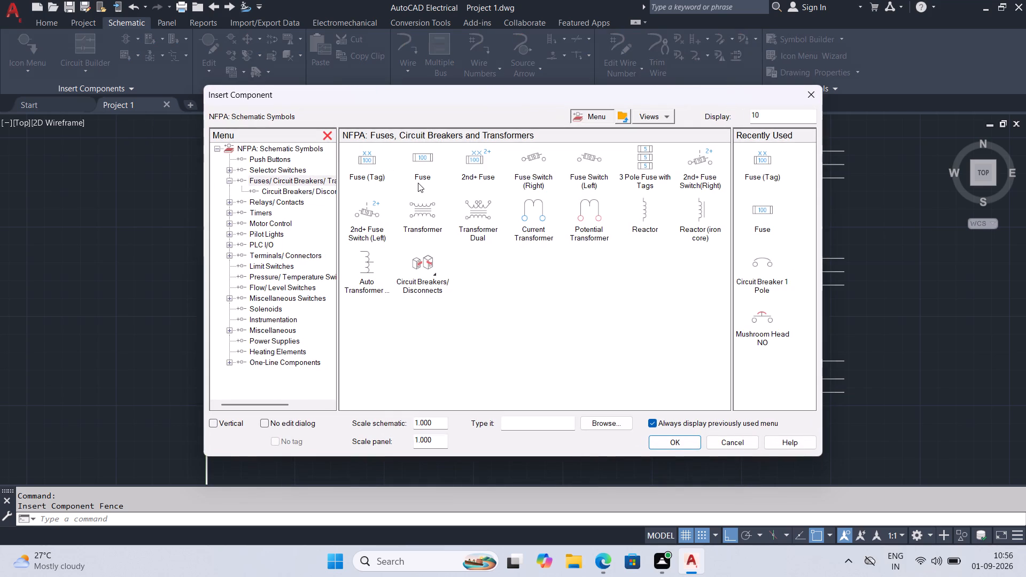
pyautogui.click(290, 204)
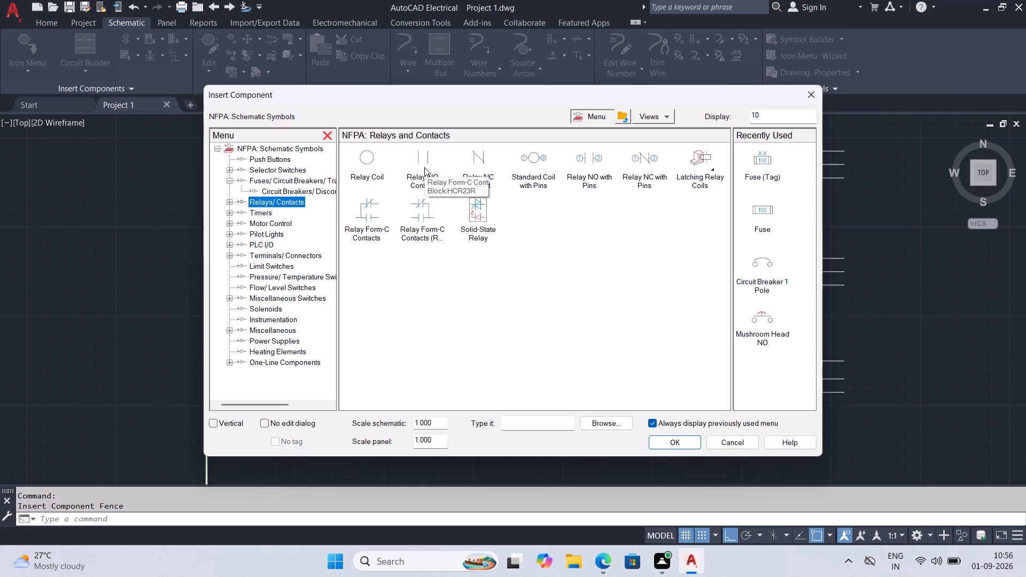
pyautogui.click(424, 167)
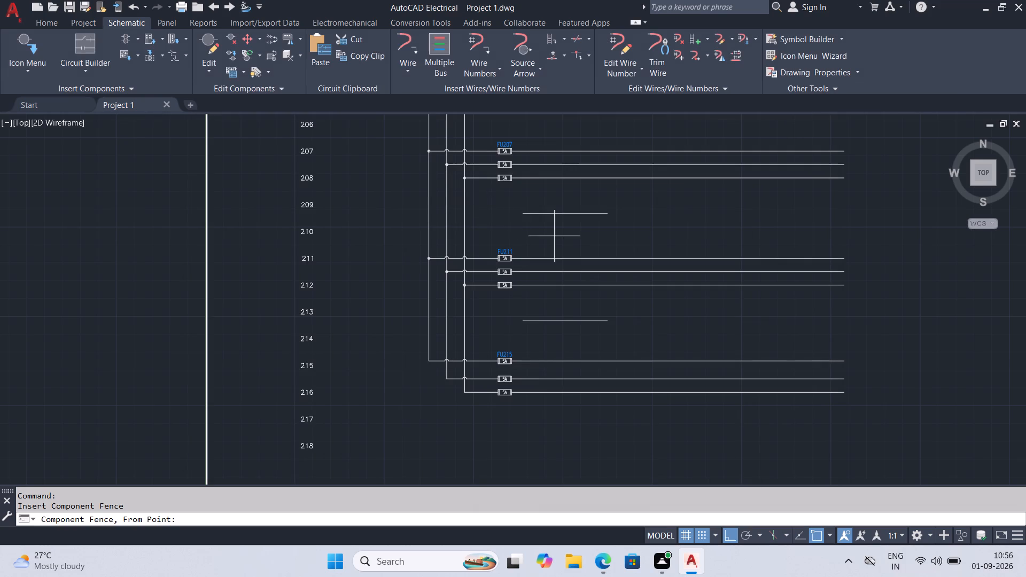
pyautogui.click(562, 150)
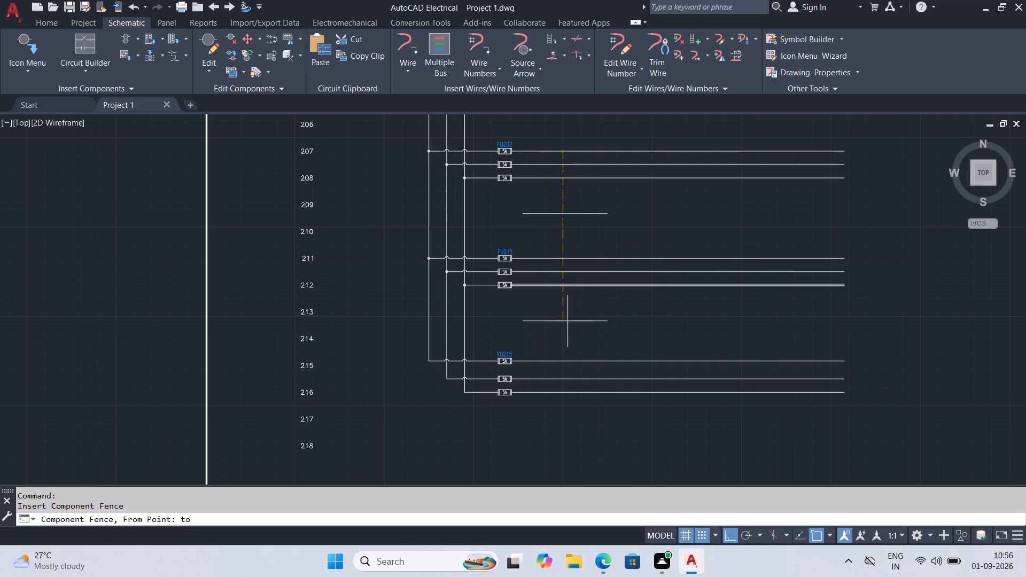
pyautogui.click(563, 393)
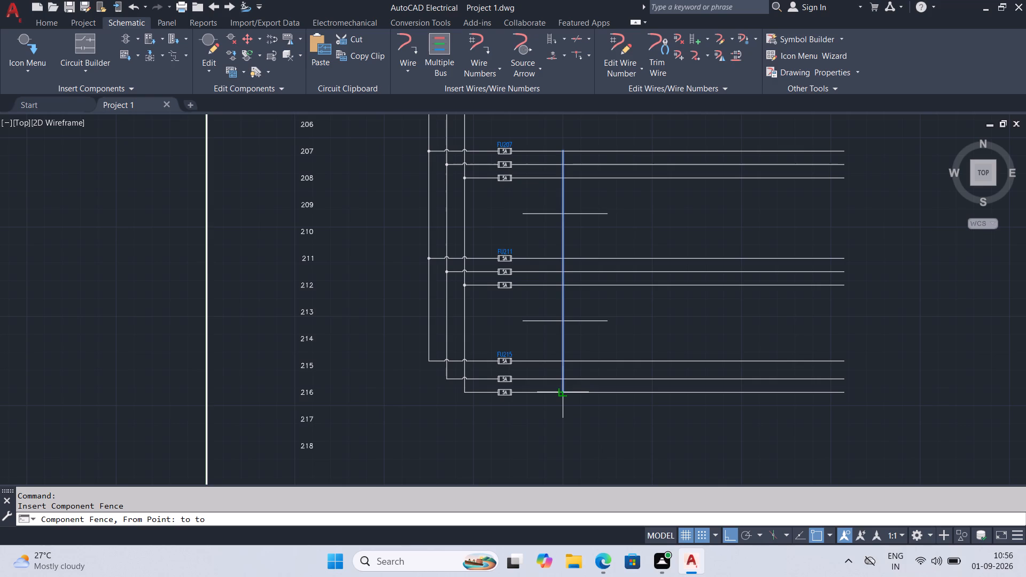
pyautogui.press('Return')
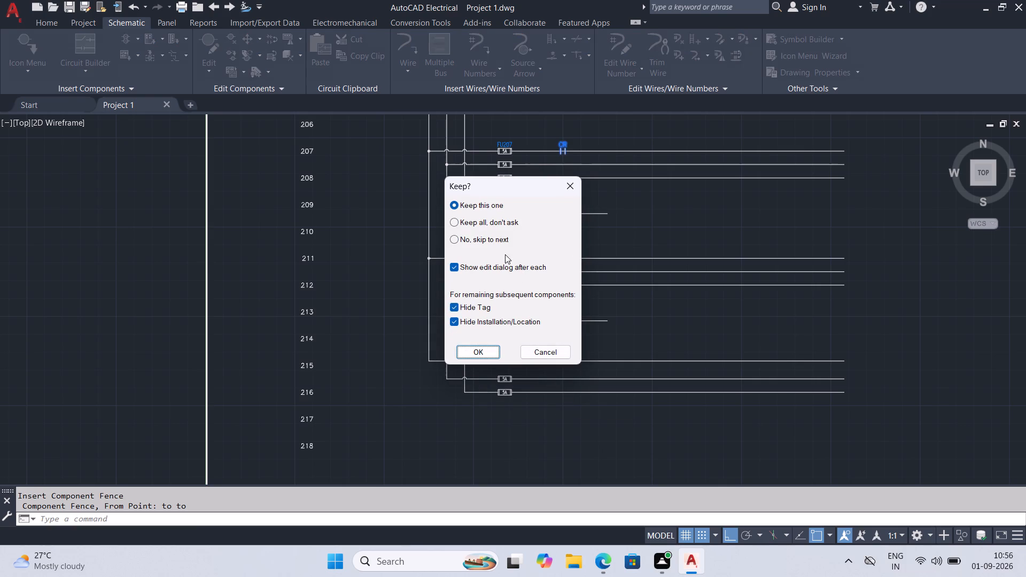
# Keep all fenced contacts without asking, with Hide Tag and Hide Installation/Location turned off for the remaining components.
pyautogui.click(489, 221)
pyautogui.click(482, 306)
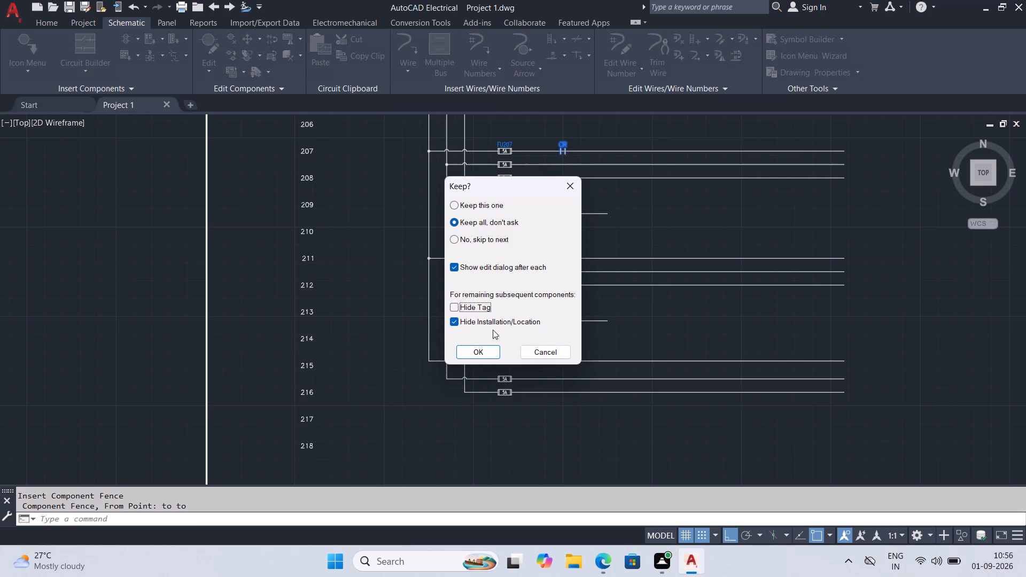
pyautogui.click(491, 321)
pyautogui.click(497, 349)
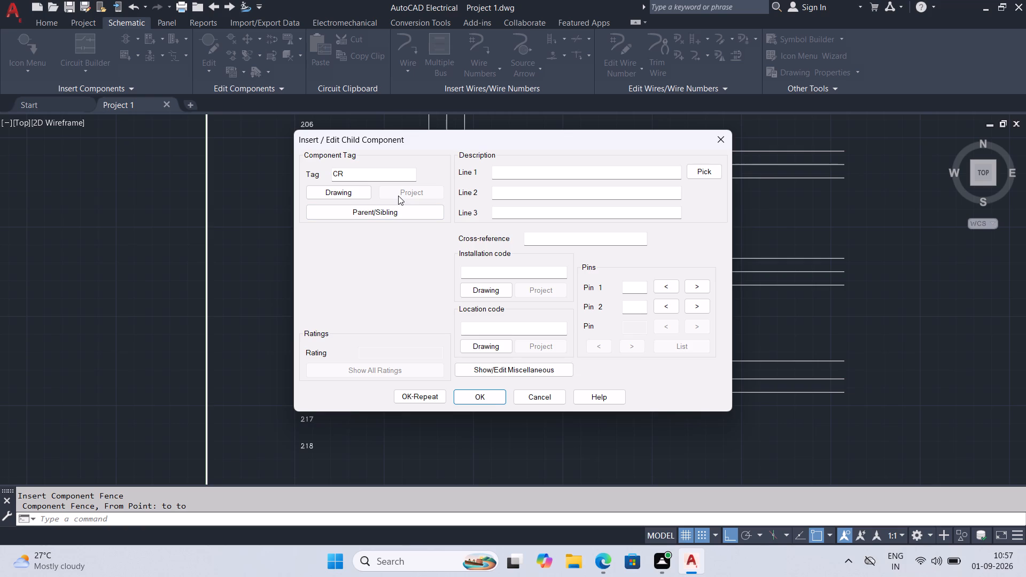
# Clear the tag of the relay contact on line 207 and set its location code to M414.
pyautogui.moveTo(387, 169); pyautogui.dragTo(265, 189)
pyautogui.press('BackSpace')
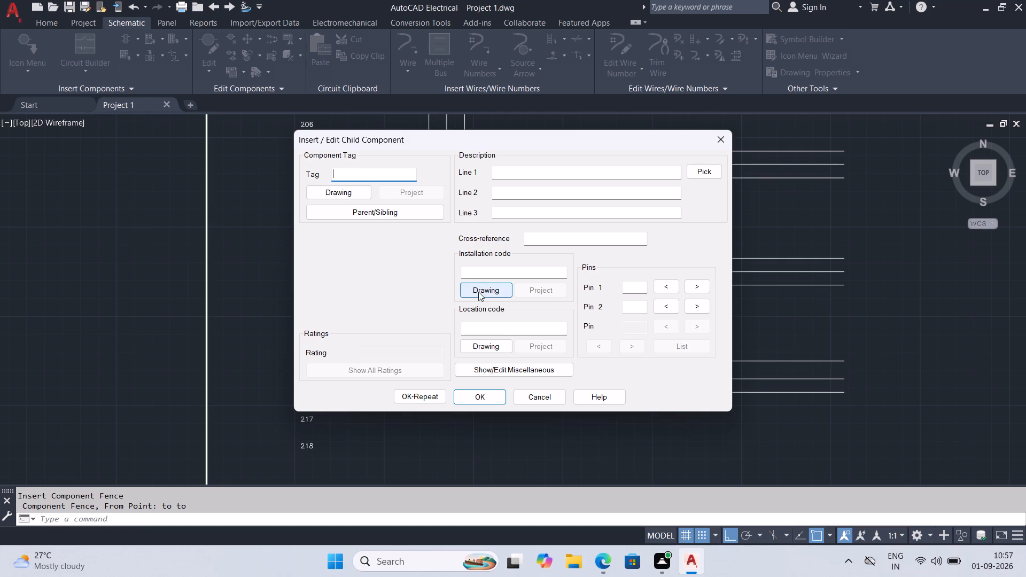
pyautogui.click(505, 331)
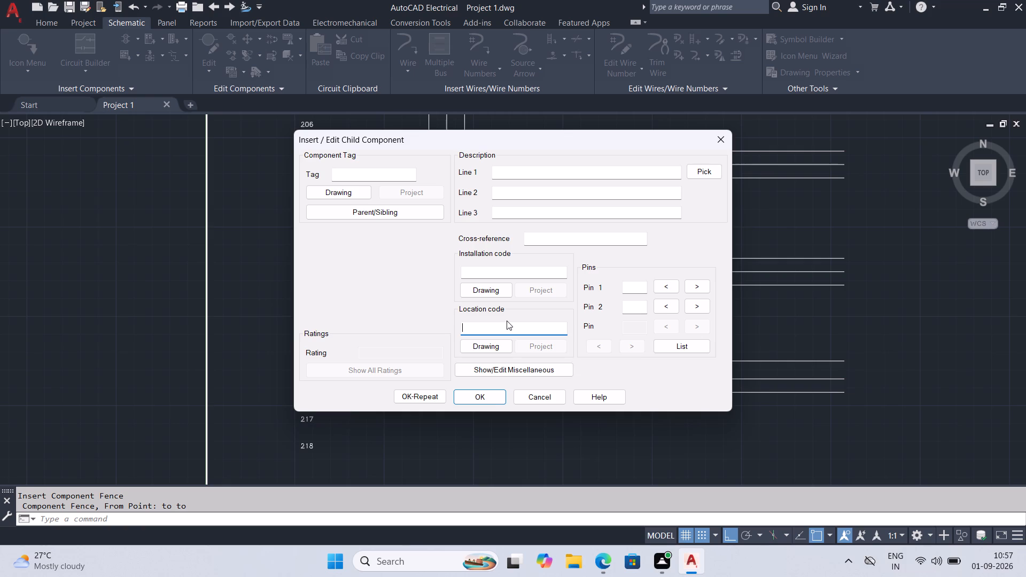
pyautogui.write('M414')
pyautogui.click(487, 399)
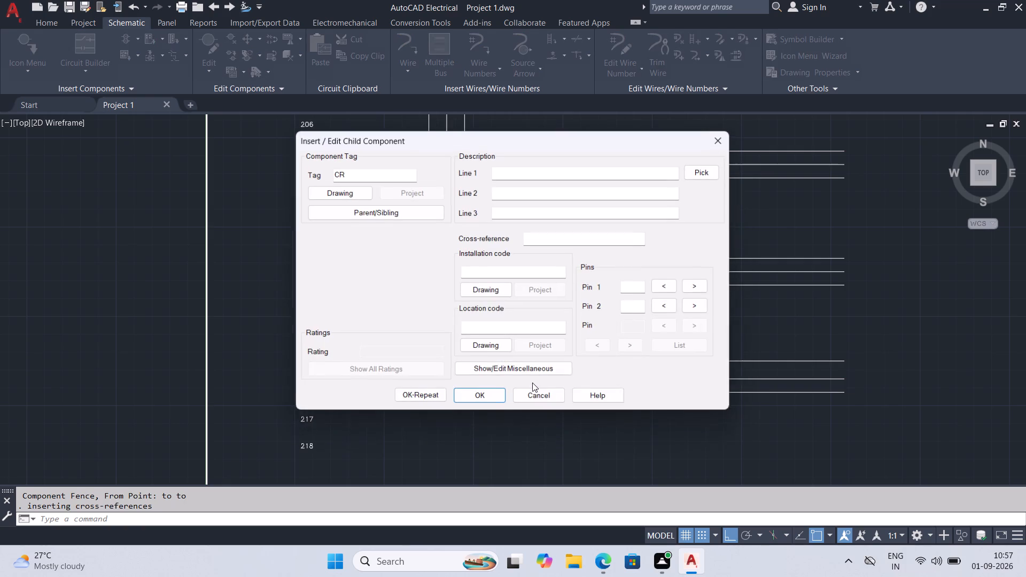
# Set the tag of the relay contact on the wire just below line 207 to M414.
pyautogui.moveTo(619, 141); pyautogui.dragTo(829, 283)
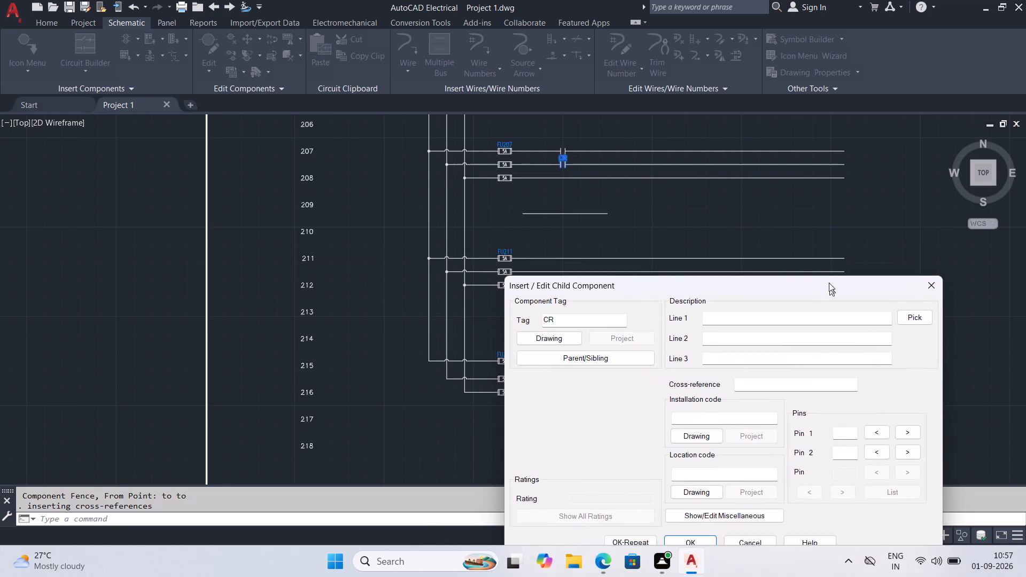
pyautogui.moveTo(829, 283); pyautogui.dragTo(823, 244)
pyautogui.moveTo(823, 244); pyautogui.dragTo(722, 171)
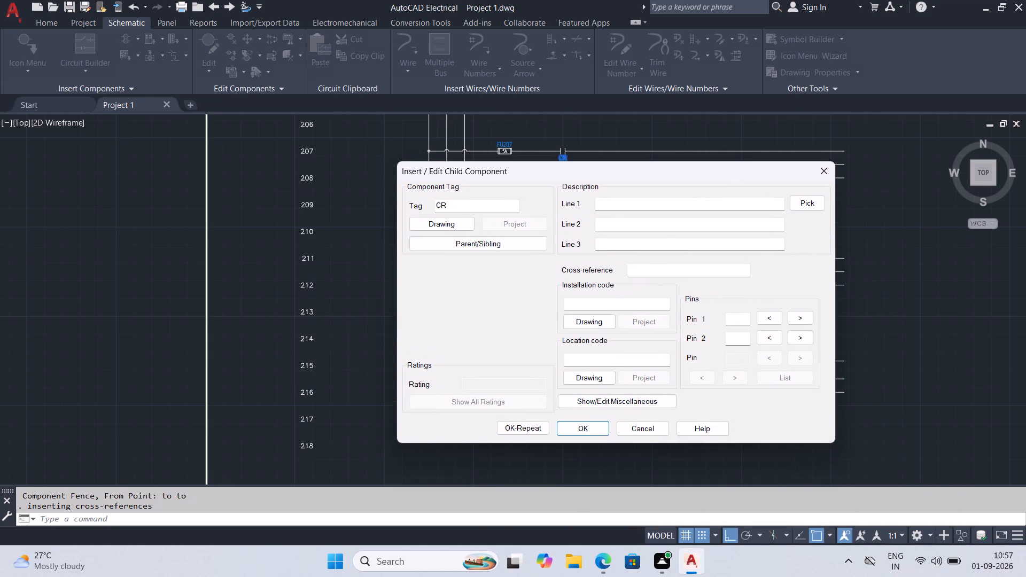
pyautogui.moveTo(487, 207); pyautogui.dragTo(424, 199)
pyautogui.moveTo(424, 199); pyautogui.dragTo(417, 198)
pyautogui.press('m')
pyautogui.write('414')
pyautogui.click(568, 428)
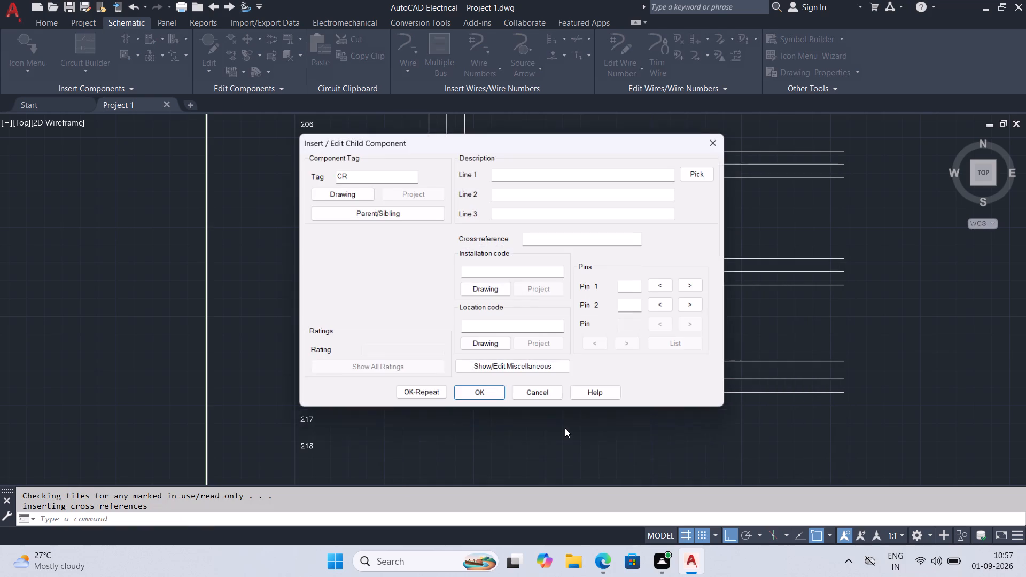
# Clear the tags of the relay contacts on line 208 and on the short wire below line 209.
pyautogui.moveTo(353, 174); pyautogui.dragTo(290, 172)
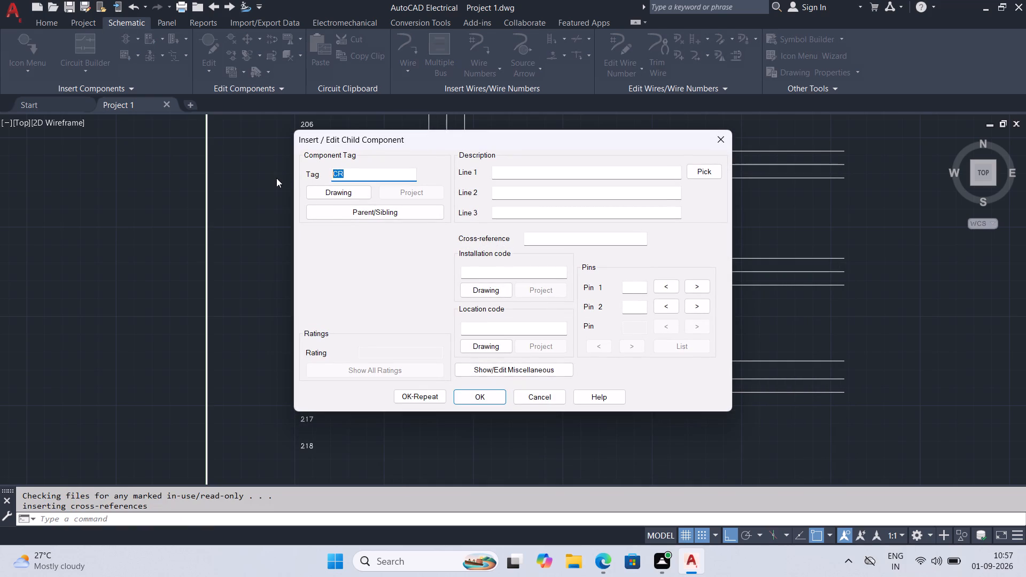
pyautogui.press('Delete')
pyautogui.click(463, 395)
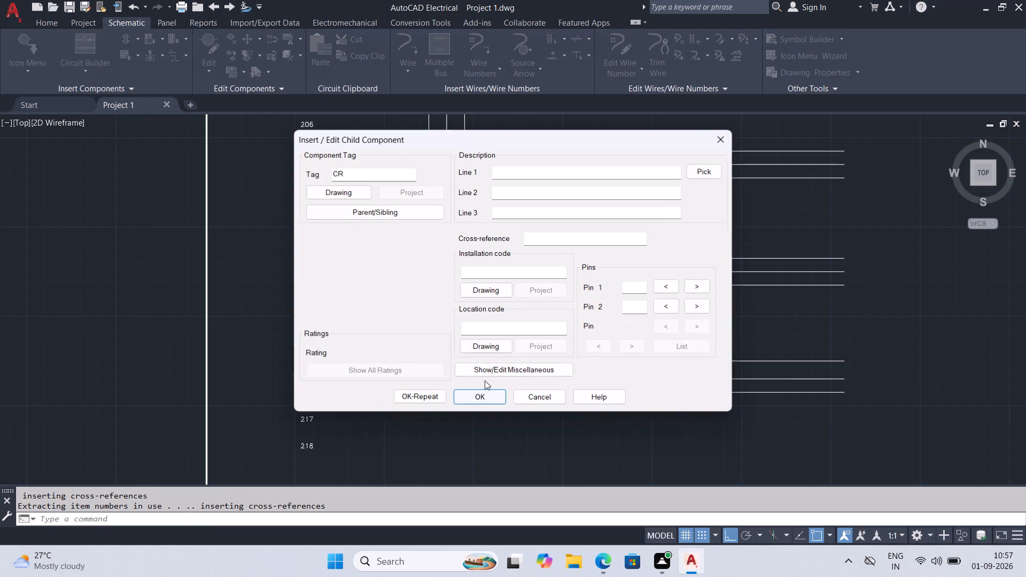
pyautogui.moveTo(354, 171); pyautogui.dragTo(289, 170)
pyautogui.press('Delete')
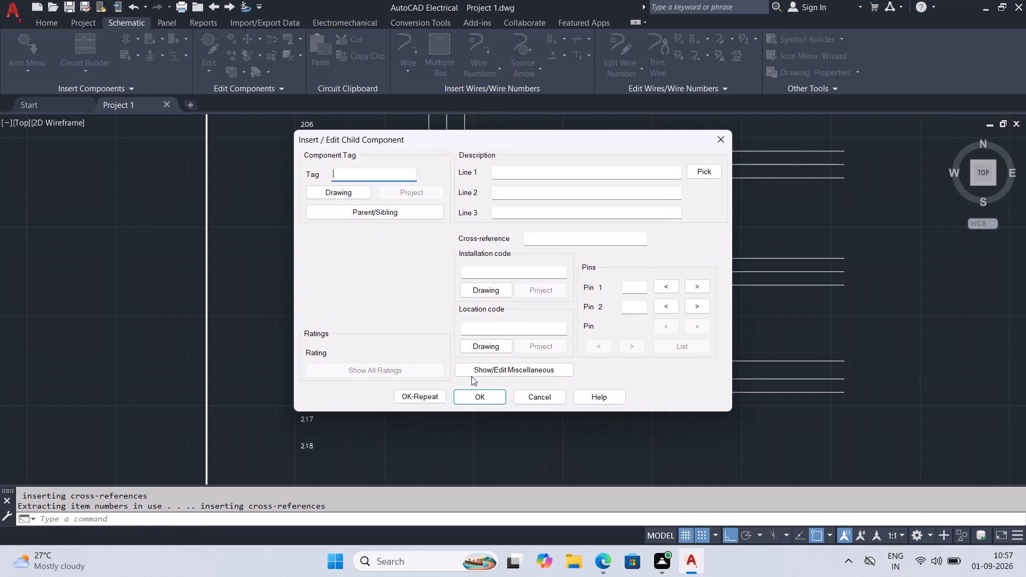
pyautogui.click(477, 400)
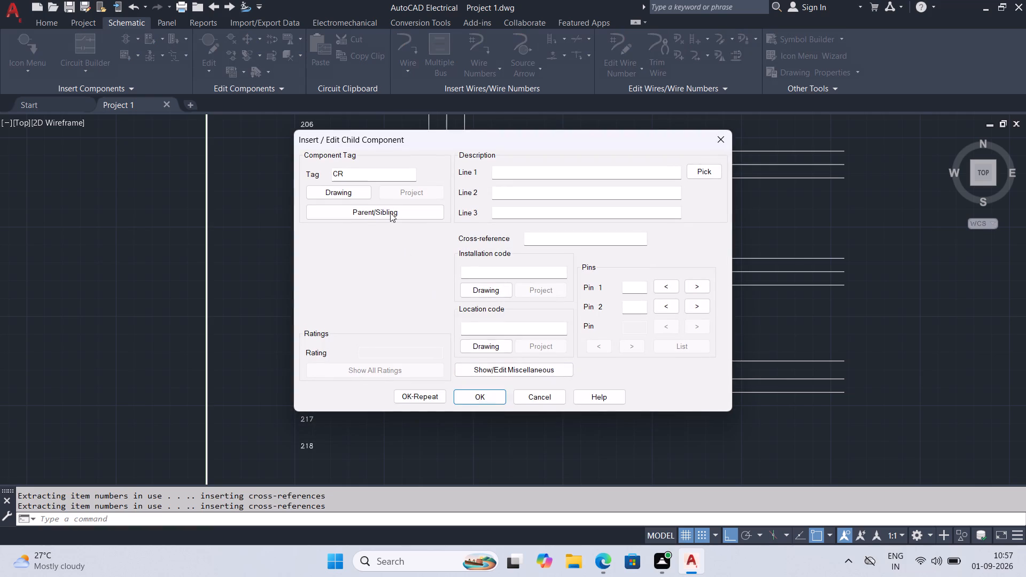
# Clear the tags of the three contacts on the line 211 branch and the contact on the short wire below line 213.
pyautogui.moveTo(373, 167); pyautogui.dragTo(271, 177)
pyautogui.moveTo(353, 175); pyautogui.dragTo(261, 174)
pyautogui.press('Delete')
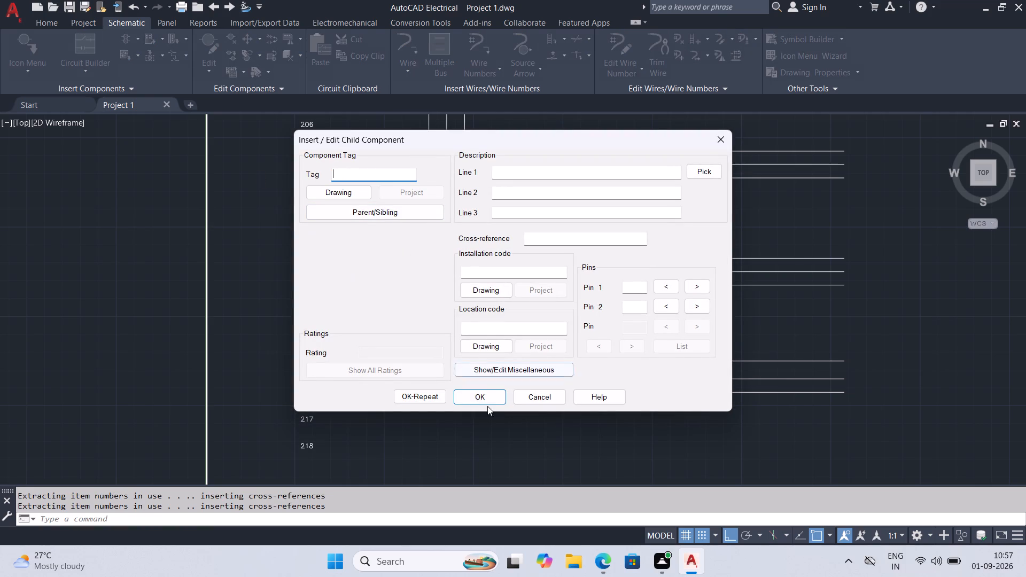
pyautogui.click(485, 396)
pyautogui.moveTo(550, 381); pyautogui.dragTo(547, 306, button='middle')
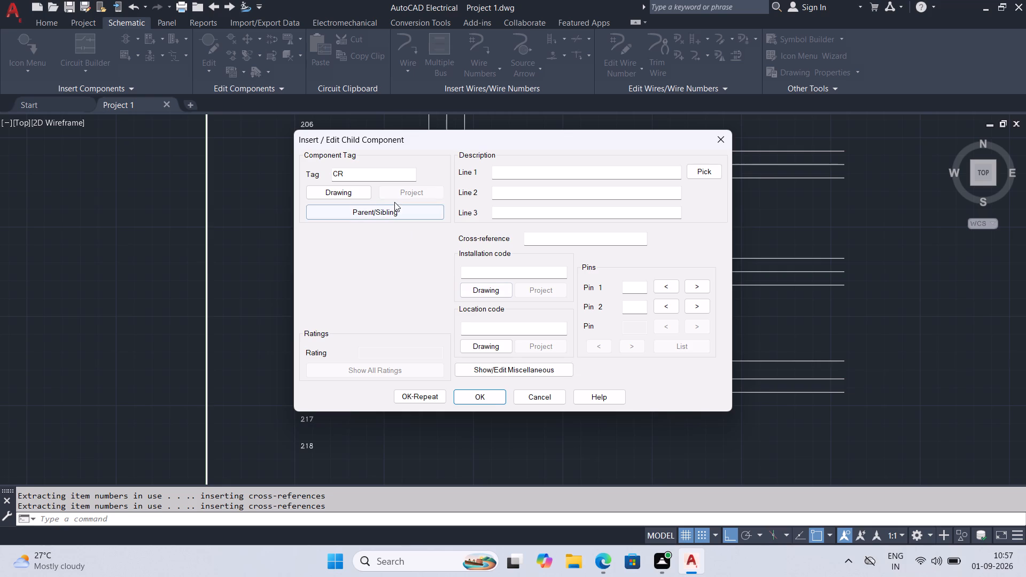
pyautogui.moveTo(383, 177); pyautogui.dragTo(316, 178)
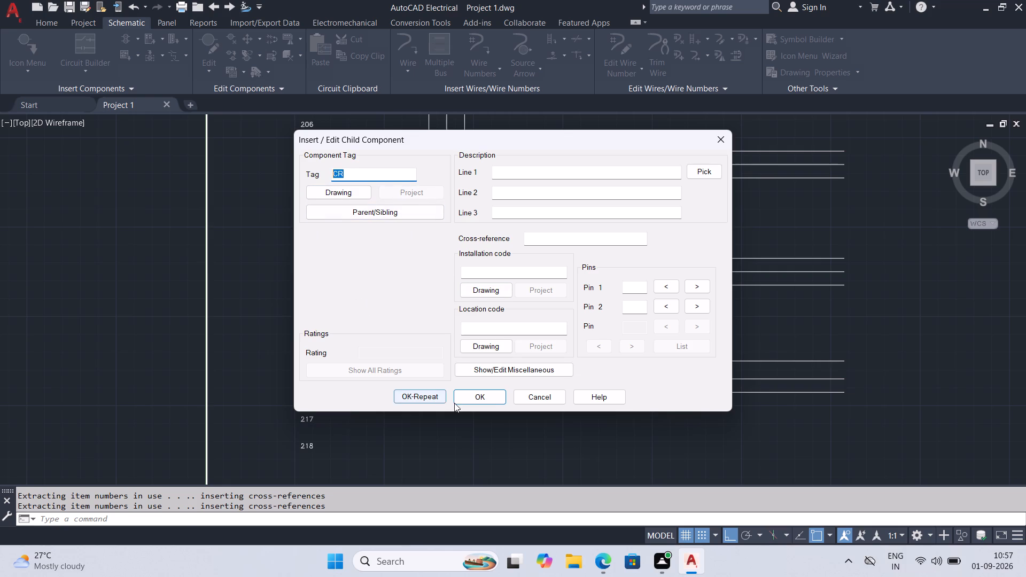
pyautogui.press('Delete')
pyautogui.click(462, 399)
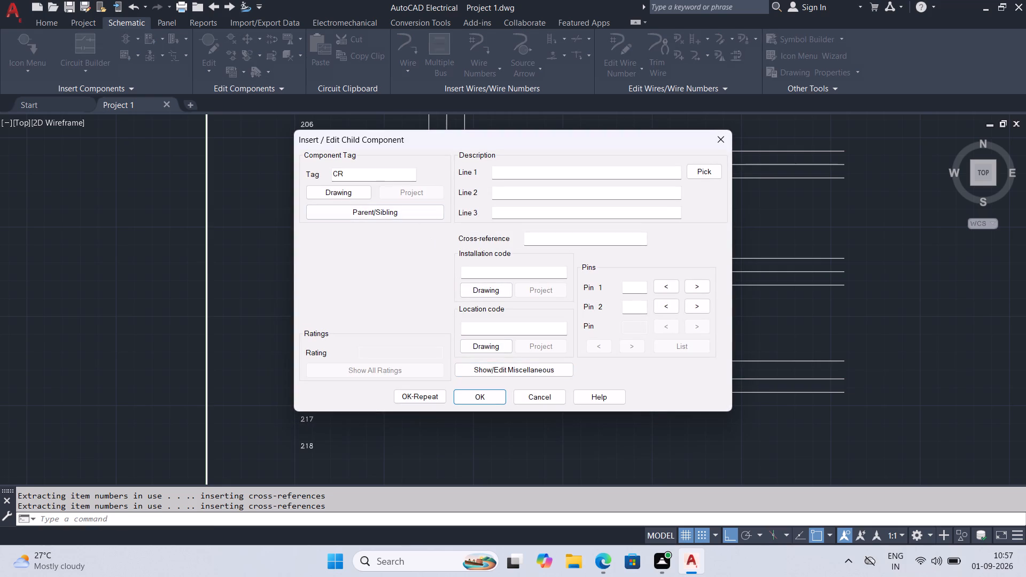
pyautogui.moveTo(379, 176); pyautogui.dragTo(277, 180)
pyautogui.press('Delete')
pyautogui.click(492, 399)
pyautogui.moveTo(384, 171); pyautogui.dragTo(283, 193)
pyautogui.press('Delete')
pyautogui.click(500, 402)
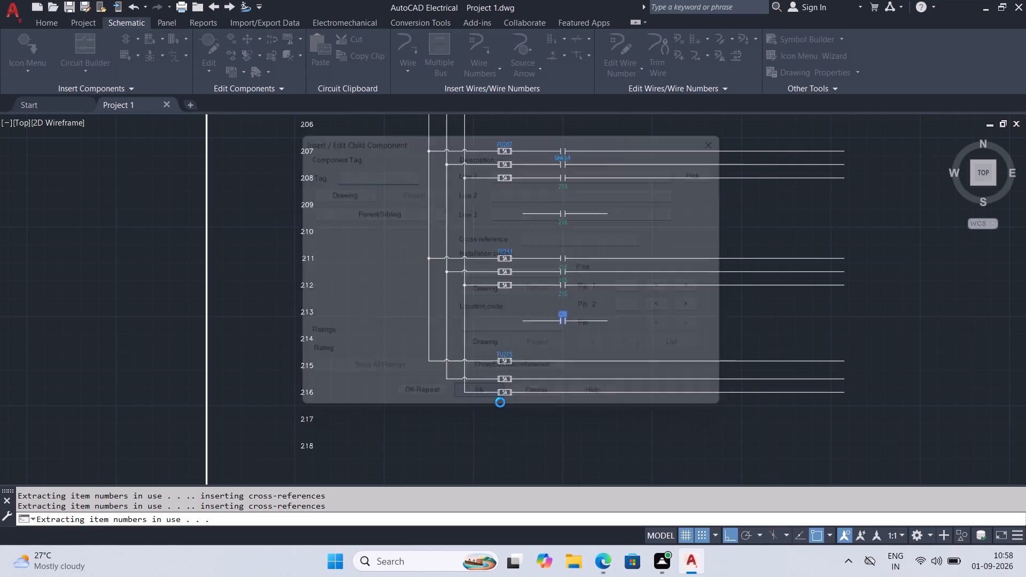
# Clear the tags of the three relay contacts on the line 215 branch, completing the fenced insertion.
pyautogui.moveTo(385, 170); pyautogui.dragTo(230, 206)
pyautogui.press('Delete')
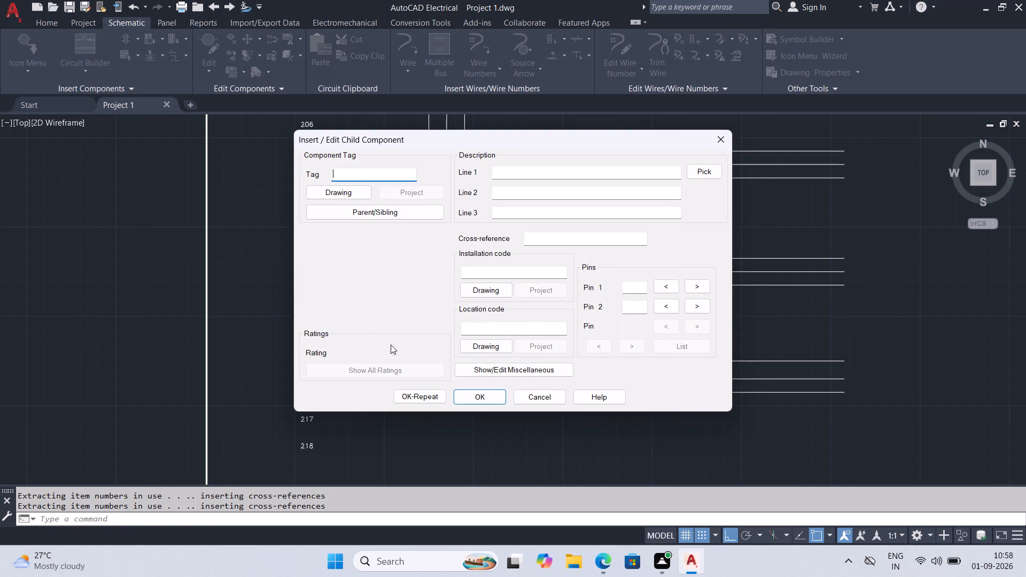
pyautogui.click(425, 402)
pyautogui.moveTo(358, 175); pyautogui.dragTo(205, 214)
pyautogui.press('Delete')
pyautogui.click(499, 396)
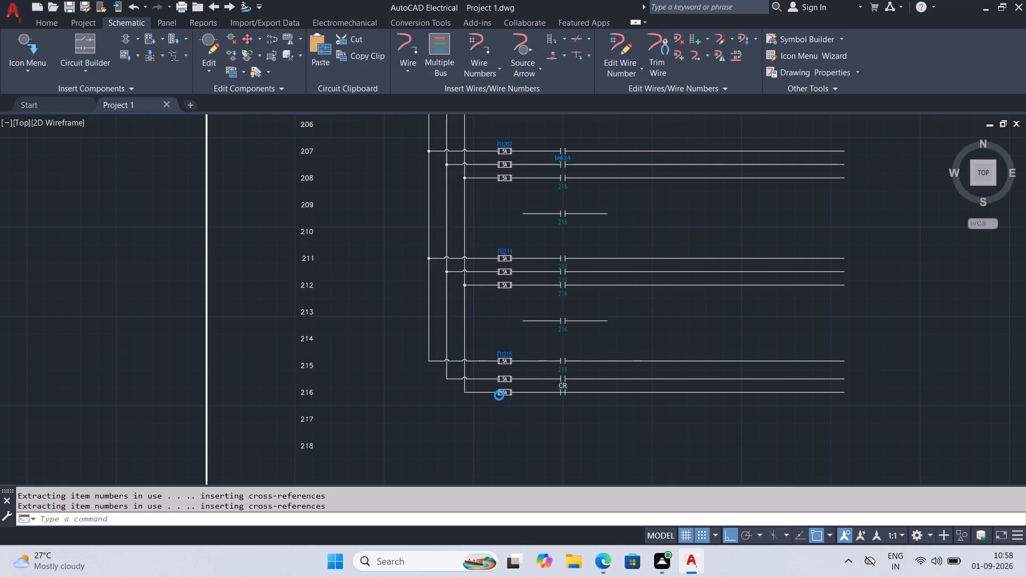
pyautogui.moveTo(387, 176); pyautogui.dragTo(126, 282)
pyautogui.press('Delete')
pyautogui.click(488, 397)
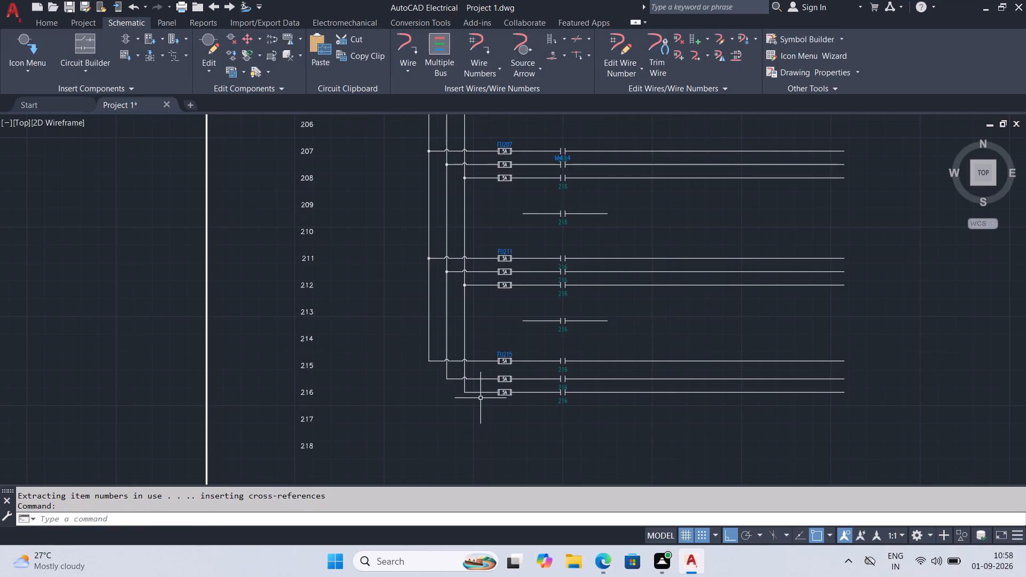
# Clear the XREF attribute value of the relay contacts on line 216 and line 215.
pyautogui.scroll(2, 542, 433)
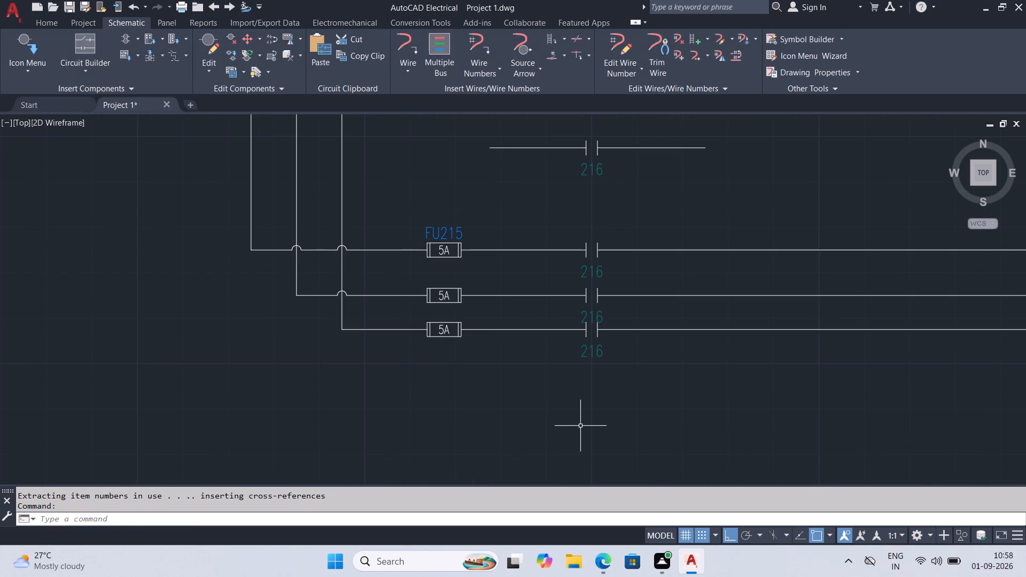
pyautogui.doubleClick(597, 354)
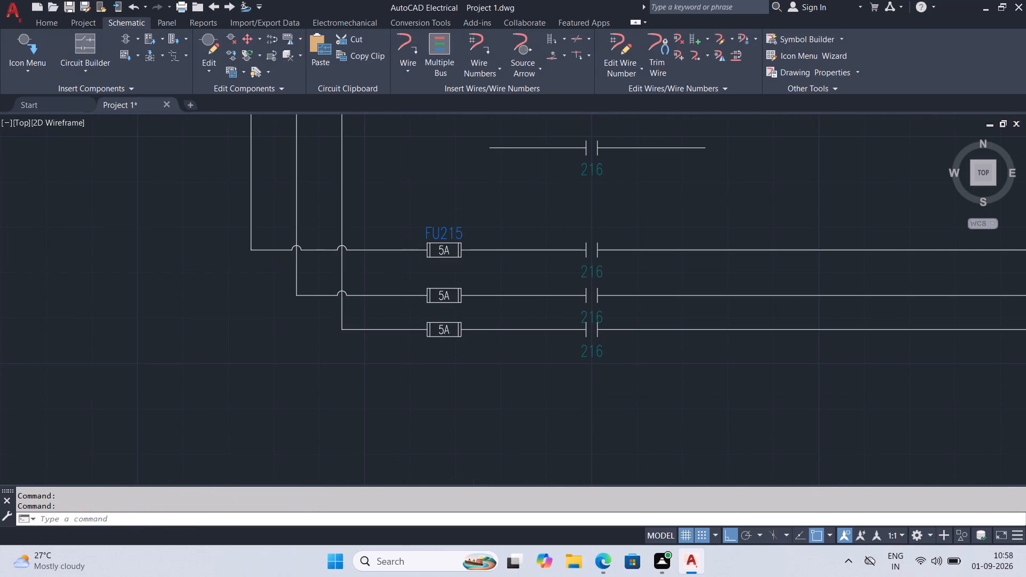
pyautogui.press('Delete')
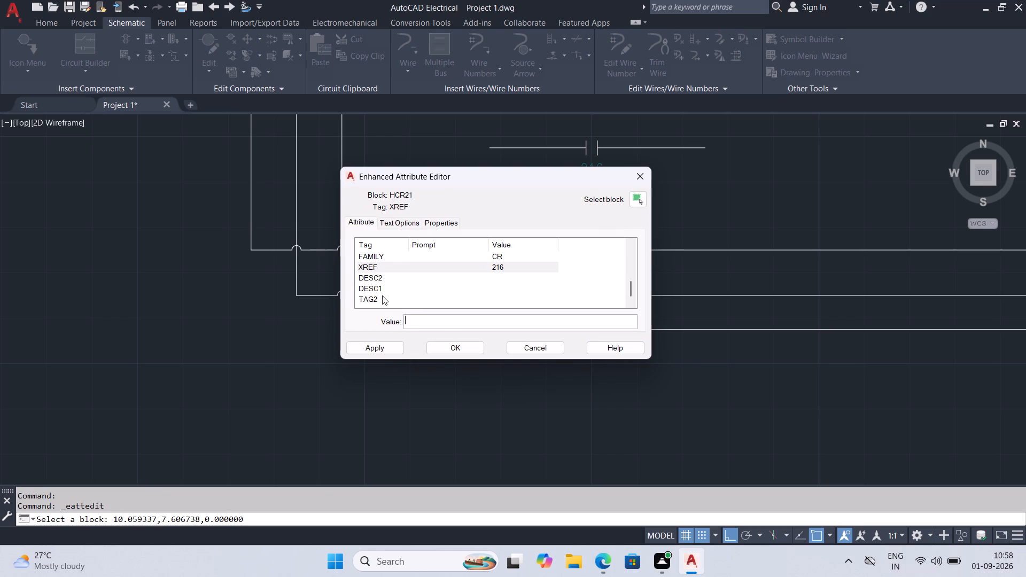
pyautogui.click(385, 347)
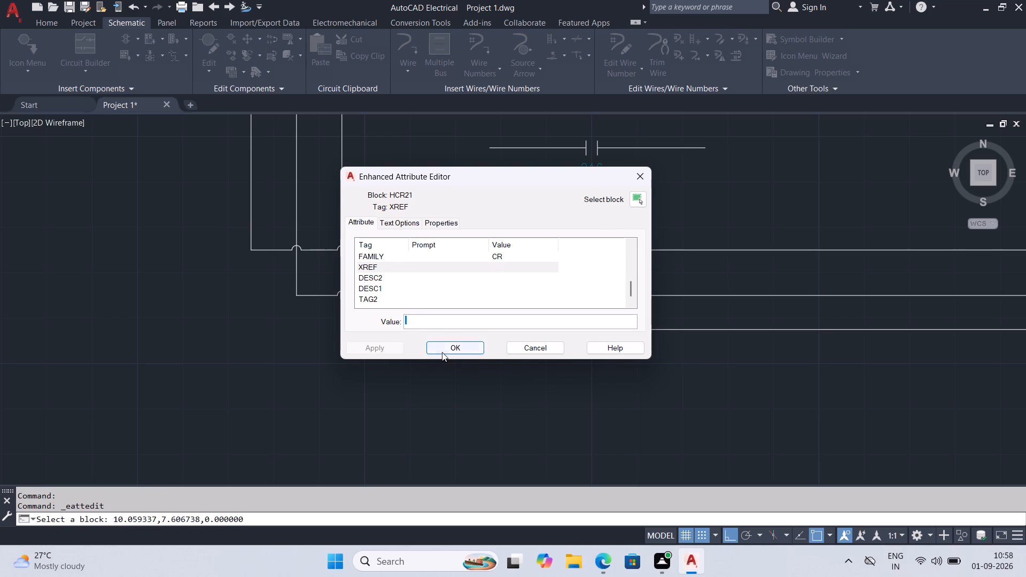
pyautogui.click(444, 352)
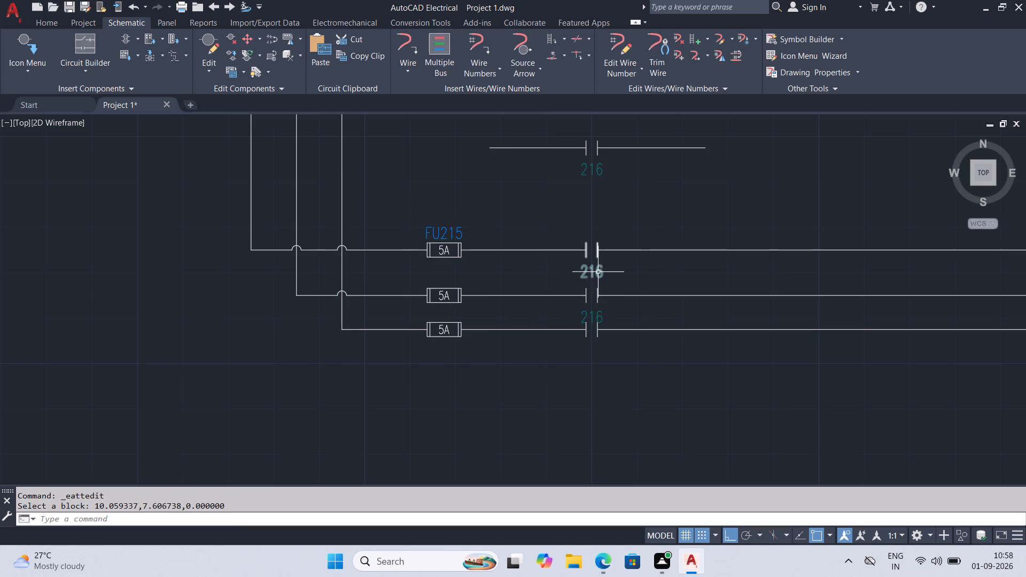
pyautogui.doubleClick(597, 272)
pyautogui.press('Delete')
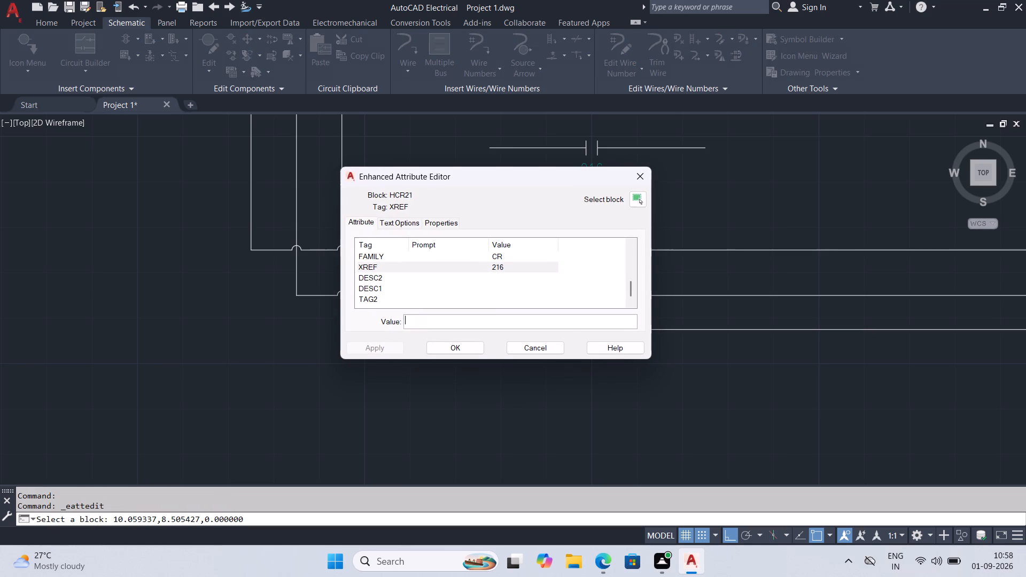
pyautogui.click(459, 349)
# Clear the XREF attribute value of the relay contact on the middle wire between lines 215 and 216.
pyautogui.doubleClick(600, 316)
pyautogui.press('Delete')
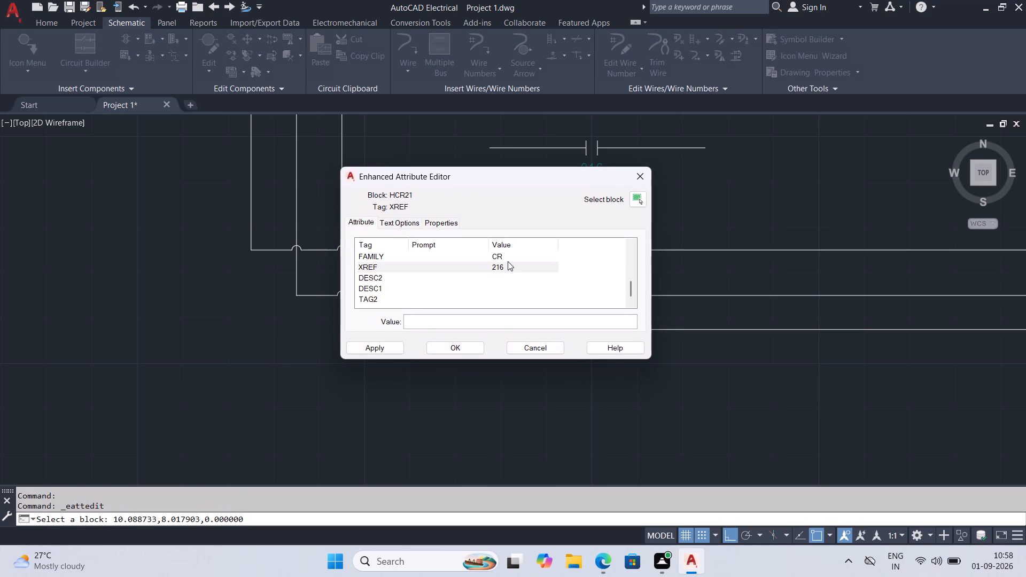
pyautogui.click(508, 261)
pyautogui.moveTo(453, 321); pyautogui.dragTo(324, 353)
pyautogui.press('Delete')
pyautogui.click(368, 272)
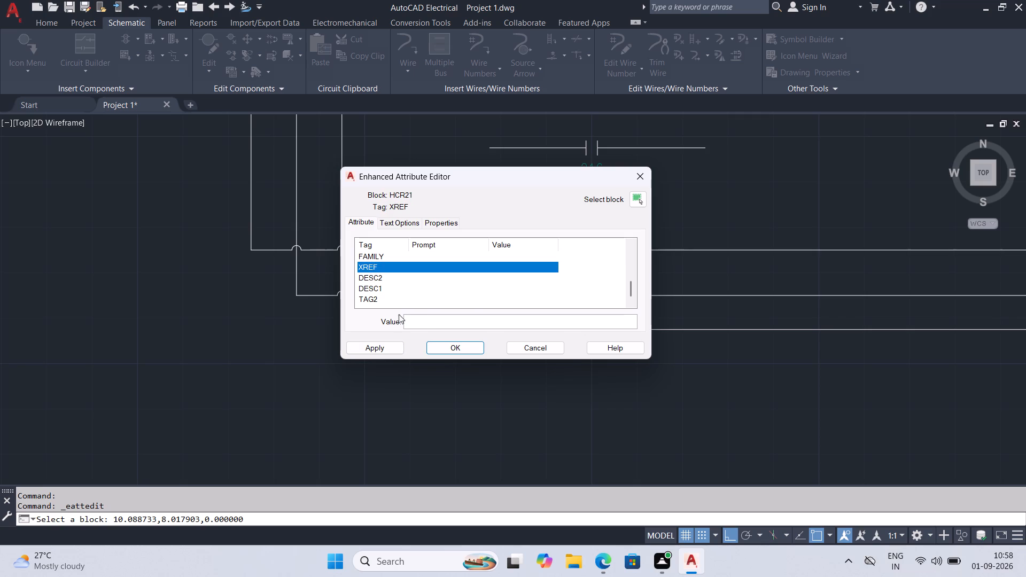
pyautogui.scroll(-1, 419, 309)
pyautogui.scroll(2, 432, 279)
pyautogui.scroll(-2, 444, 290)
pyautogui.click(463, 346)
pyautogui.moveTo(676, 241); pyautogui.dragTo(681, 358, button='middle')
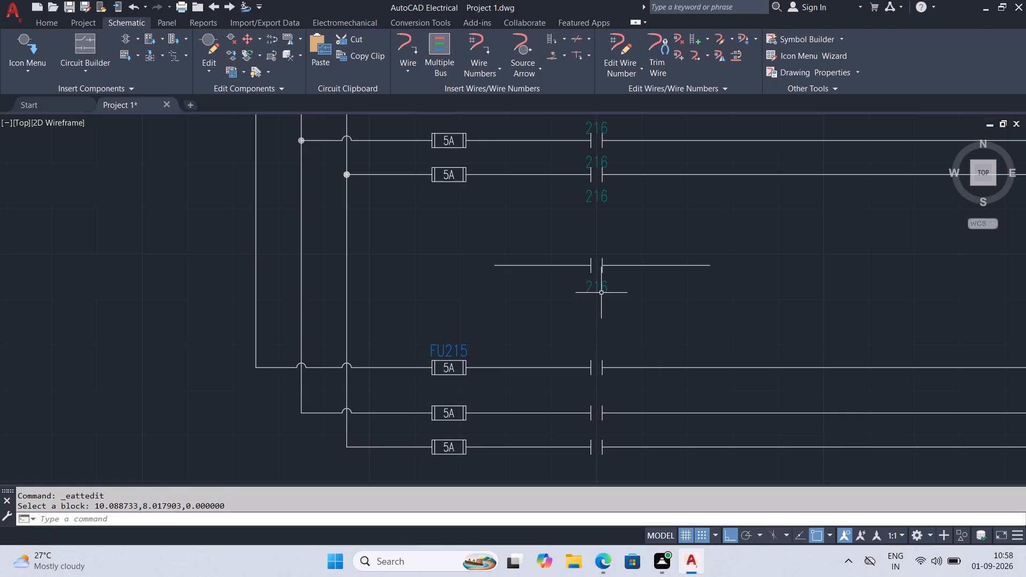
# Clear the XREF value of the contact on the short wire near line 213 and of the FU211 branch's bottom contact.
pyautogui.click(601, 285)
pyautogui.doubleClick(599, 288)
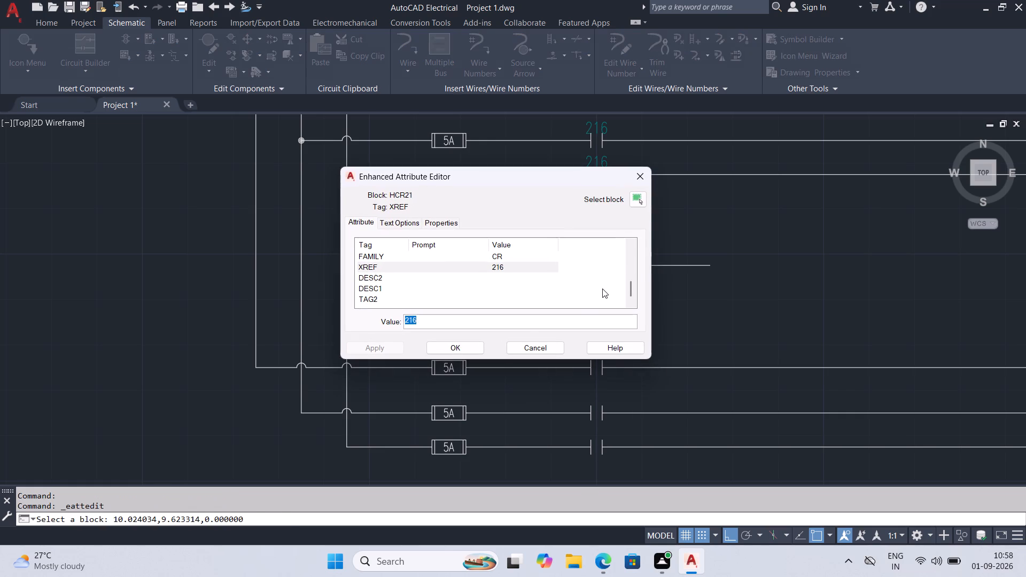
pyautogui.press('Delete')
pyautogui.click(439, 345)
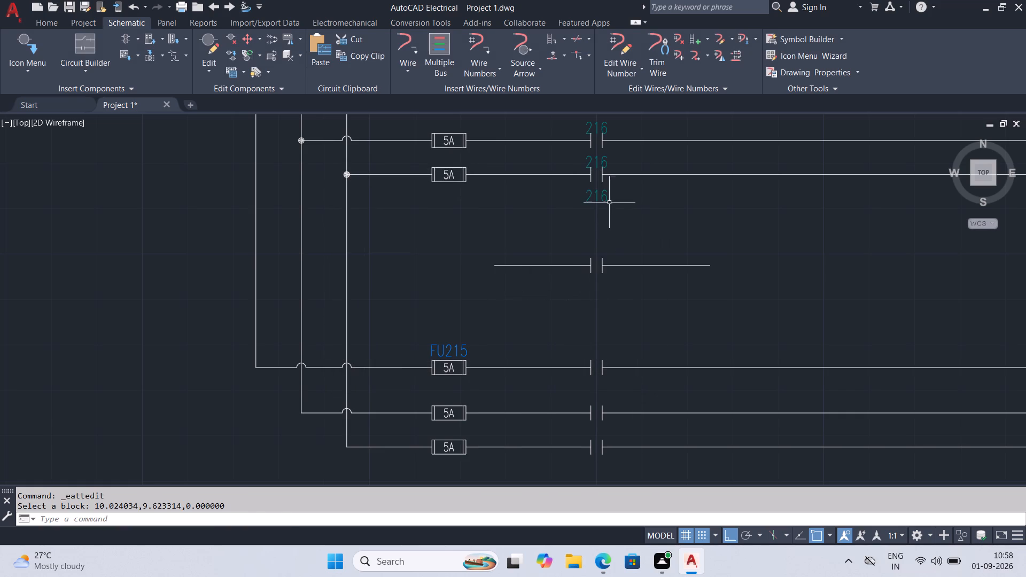
pyautogui.doubleClick(603, 196)
pyautogui.press('Delete')
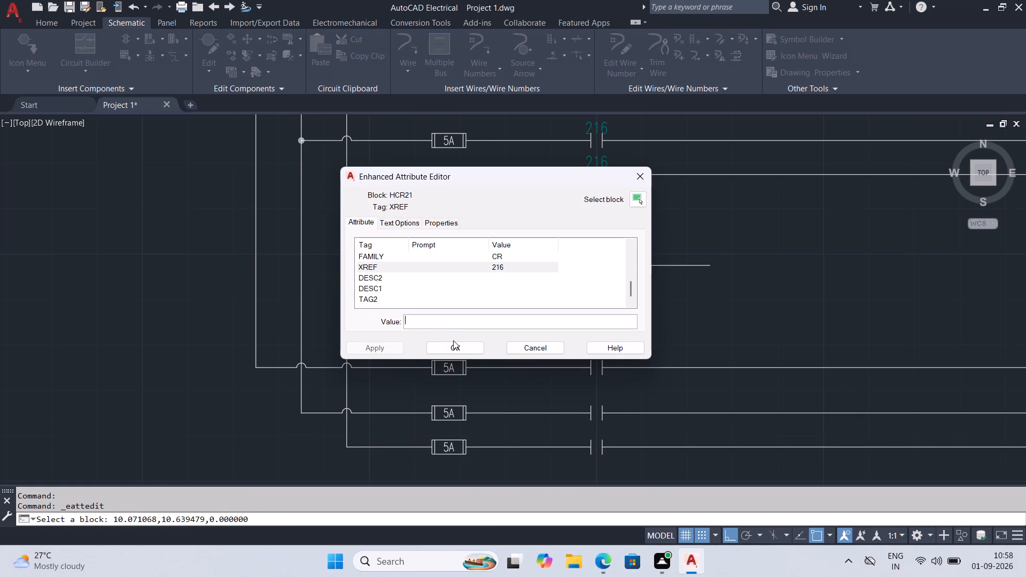
pyautogui.click(453, 340)
pyautogui.click(457, 350)
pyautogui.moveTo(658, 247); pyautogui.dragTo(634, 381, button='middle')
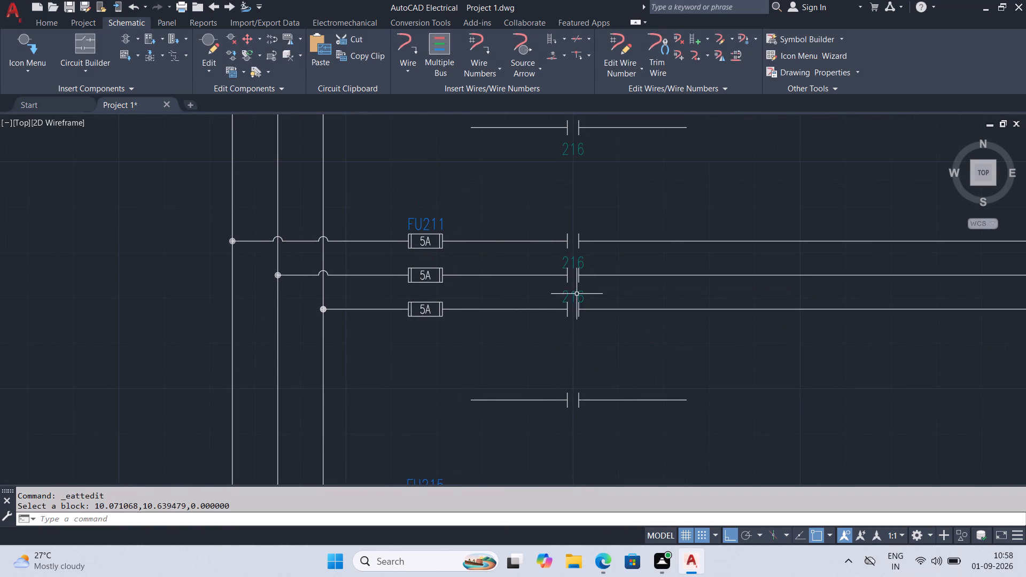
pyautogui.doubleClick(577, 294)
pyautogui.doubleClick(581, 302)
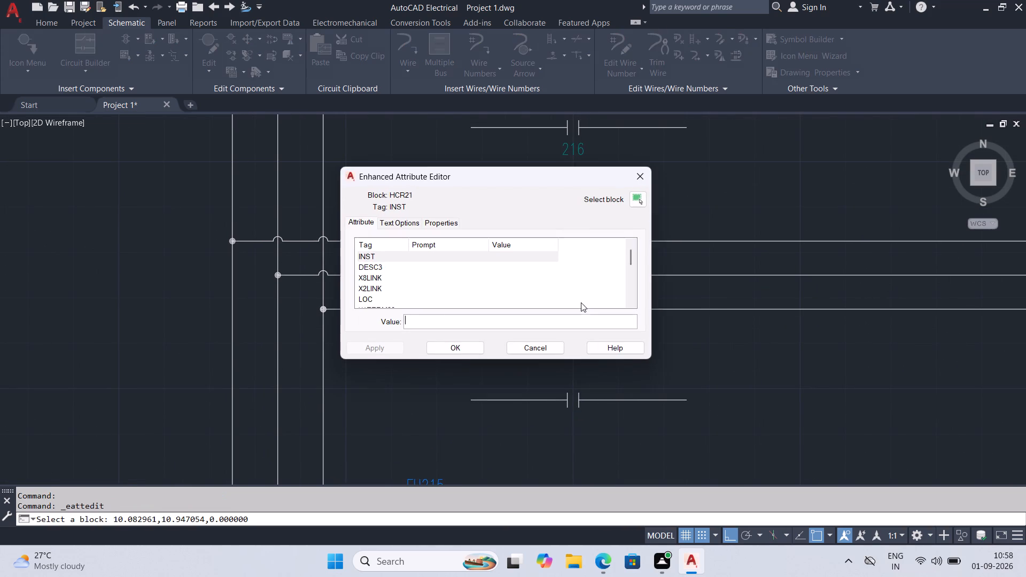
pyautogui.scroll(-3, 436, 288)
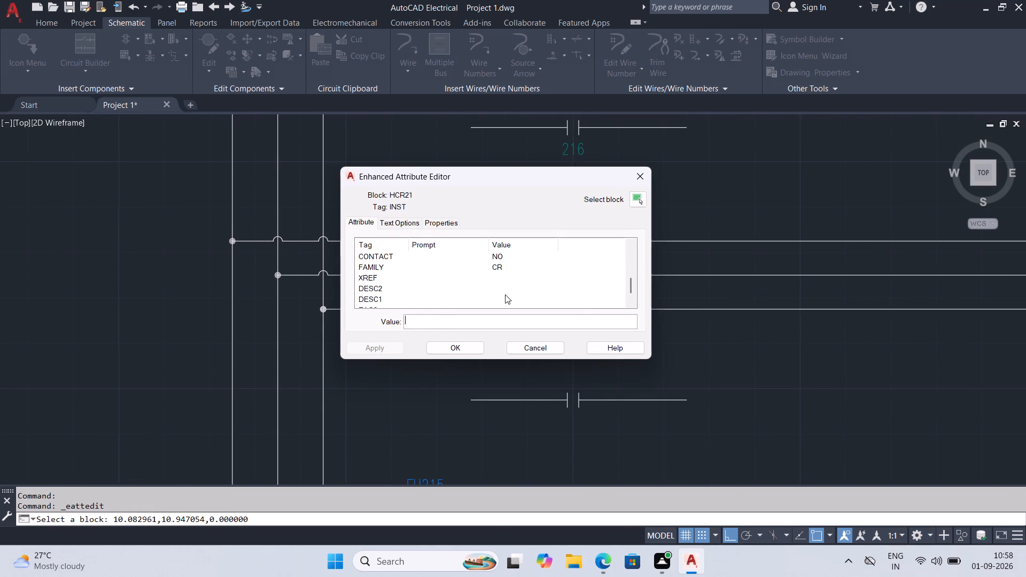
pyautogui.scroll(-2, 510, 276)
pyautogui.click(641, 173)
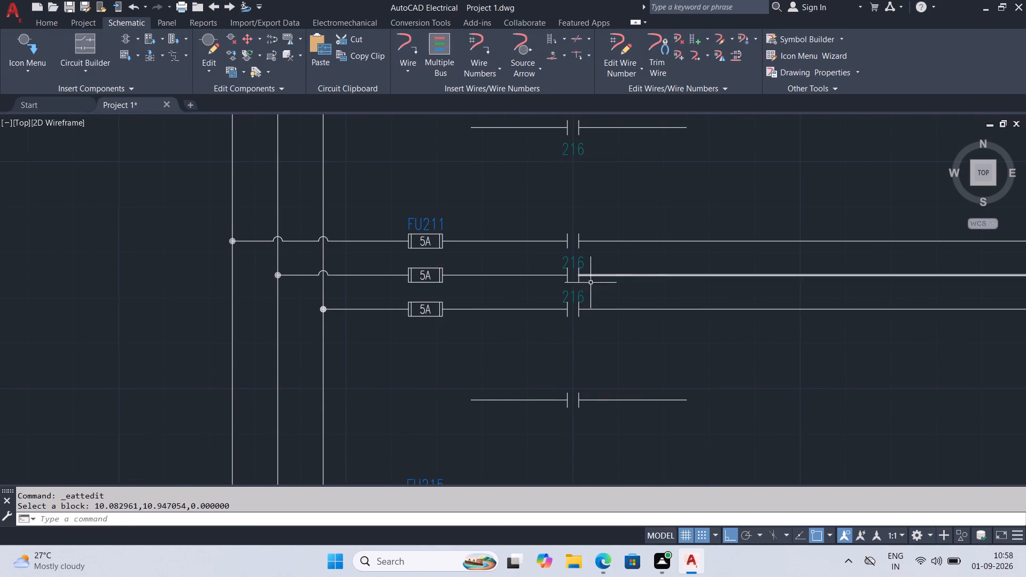
# Clear the XREF value of the middle and top relay contacts on the FU211 branch.
pyautogui.doubleClick(580, 293)
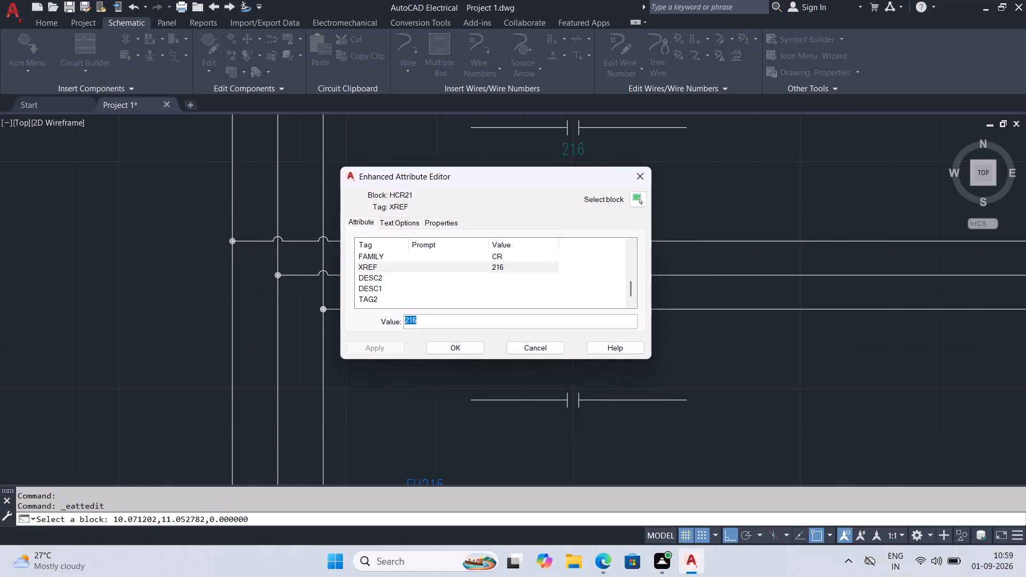
pyautogui.press('Delete')
pyautogui.click(440, 345)
pyautogui.click(569, 266)
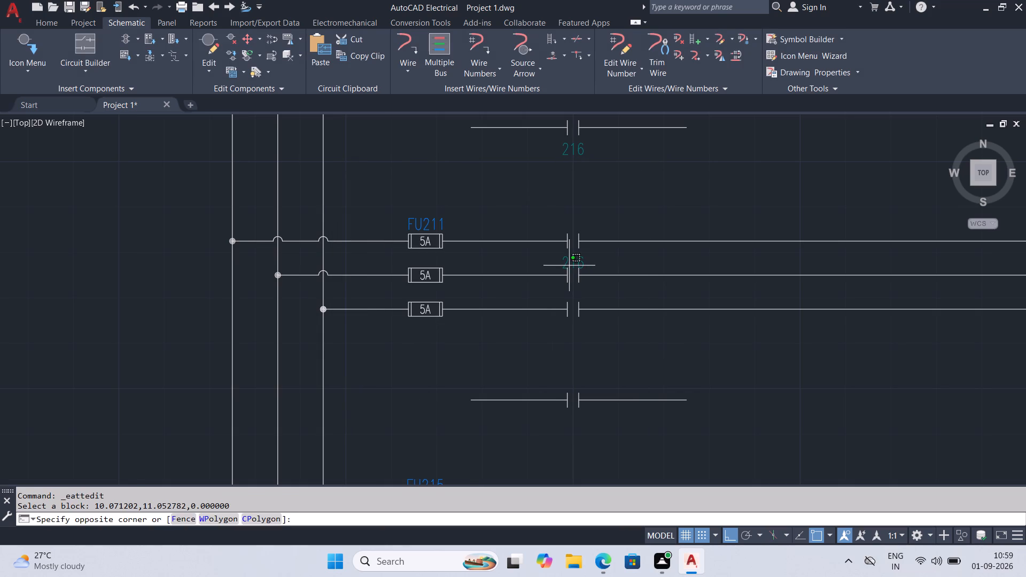
pyautogui.click(578, 262)
pyautogui.doubleClick(581, 264)
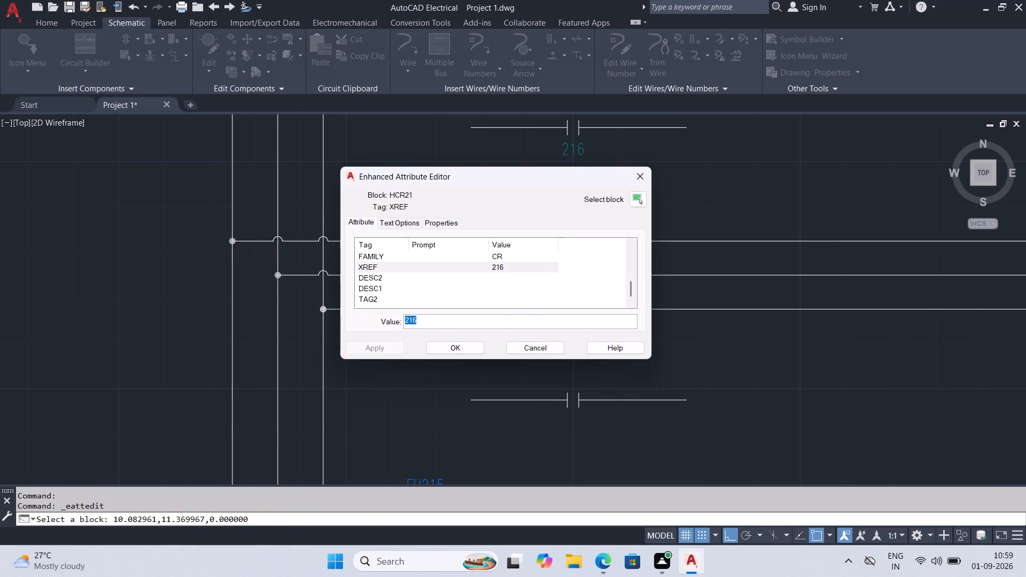
pyautogui.press('Delete')
pyautogui.click(448, 345)
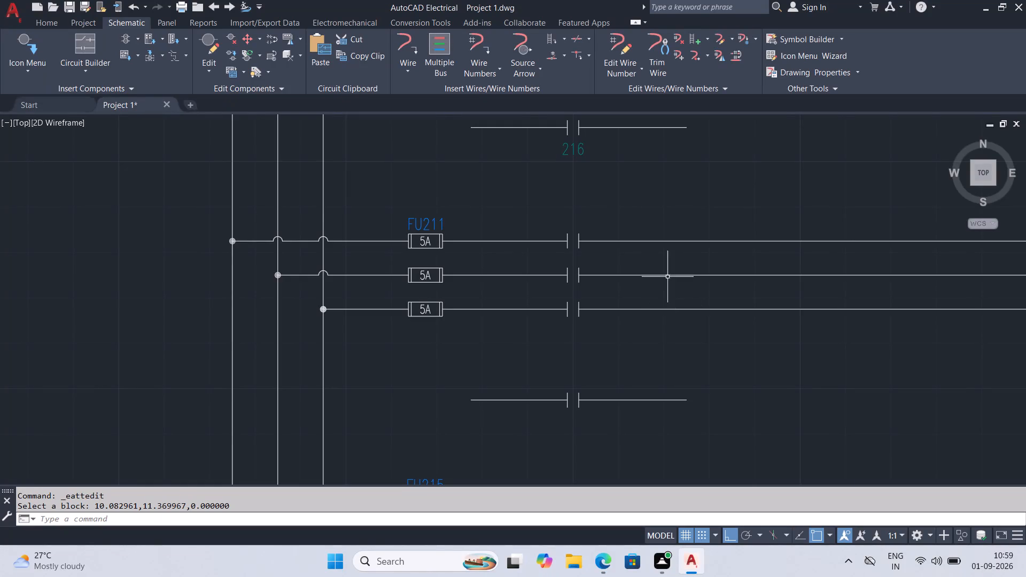
# Clear the XREF value of the contact on the short wire near line 209 and of the FU207 branch's bottom and top contacts.
pyautogui.moveTo(606, 177); pyautogui.dragTo(602, 347, button='middle')
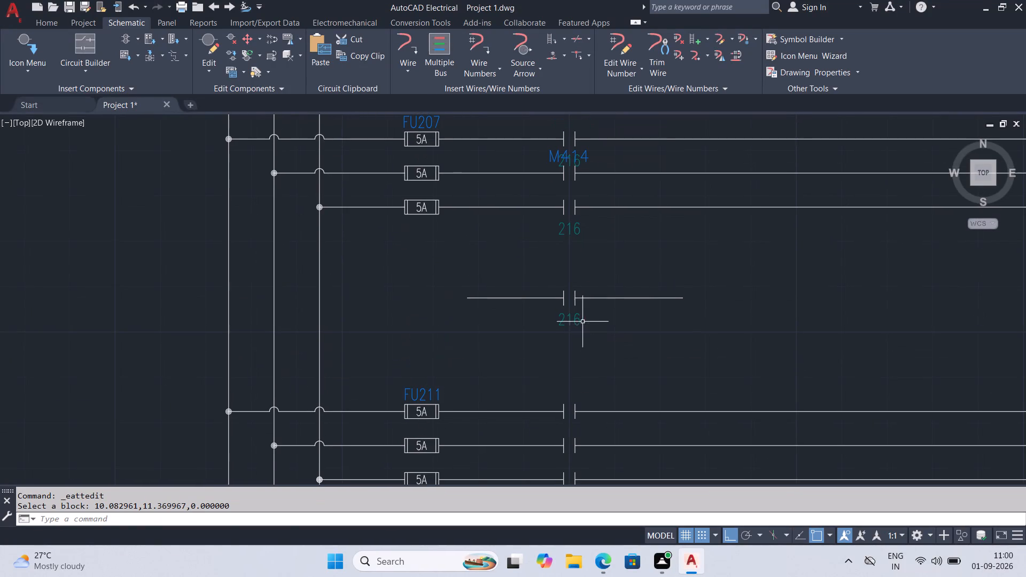
pyautogui.doubleClick(572, 320)
pyautogui.doubleClick(574, 324)
pyautogui.doubleClick(576, 324)
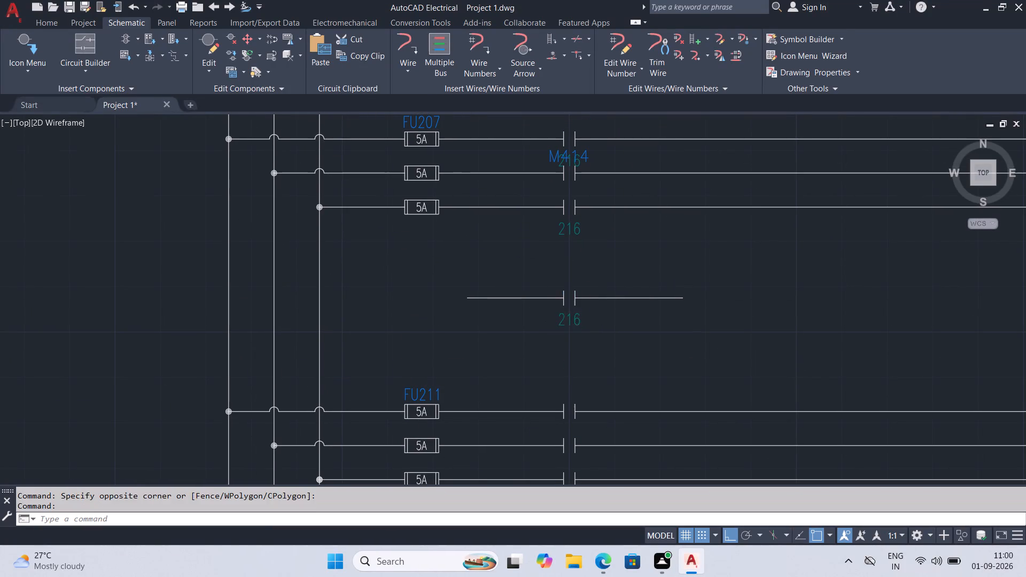
pyautogui.press('Delete')
pyautogui.click(480, 349)
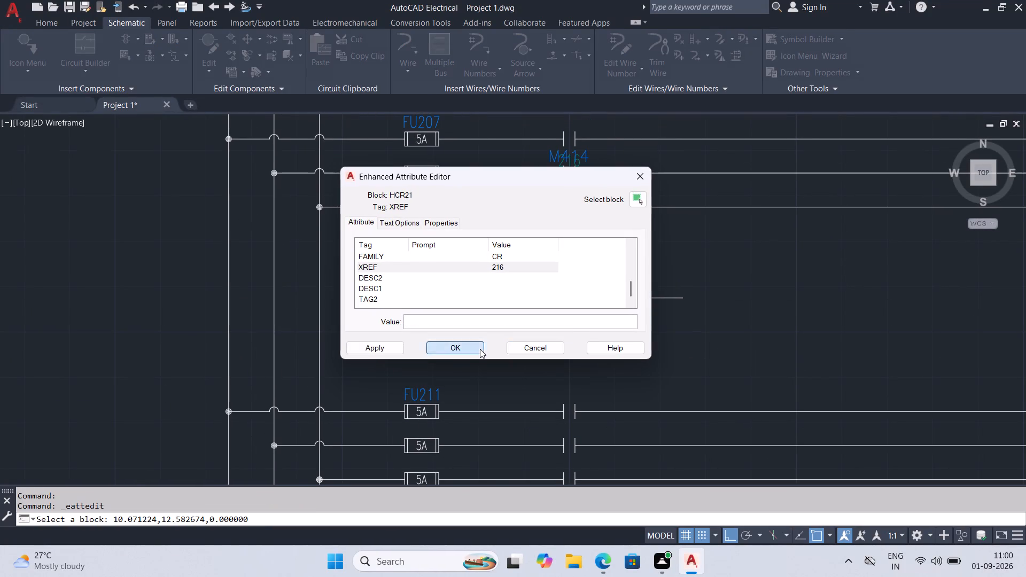
pyautogui.doubleClick(564, 231)
pyautogui.press('Delete')
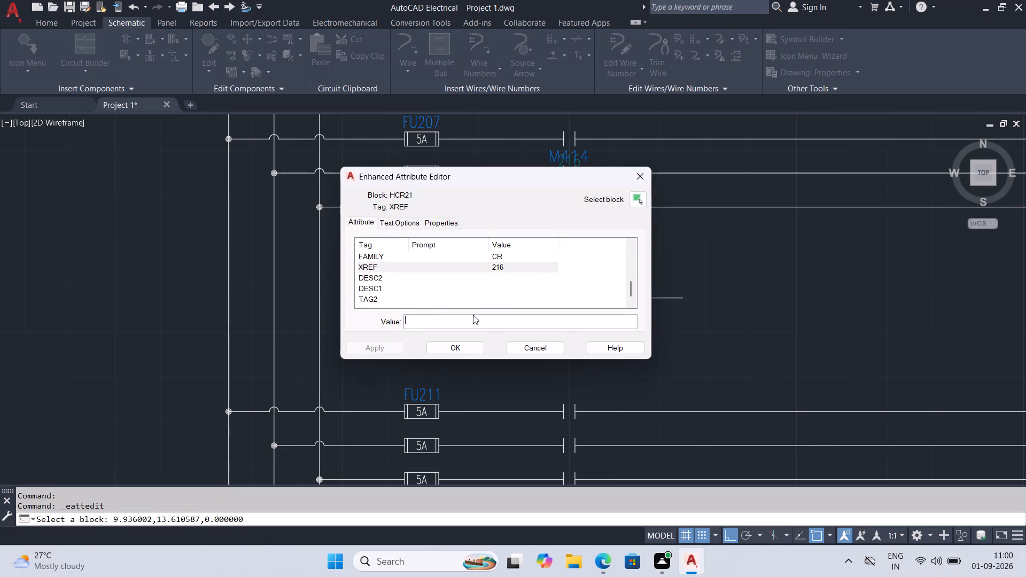
pyautogui.click(472, 345)
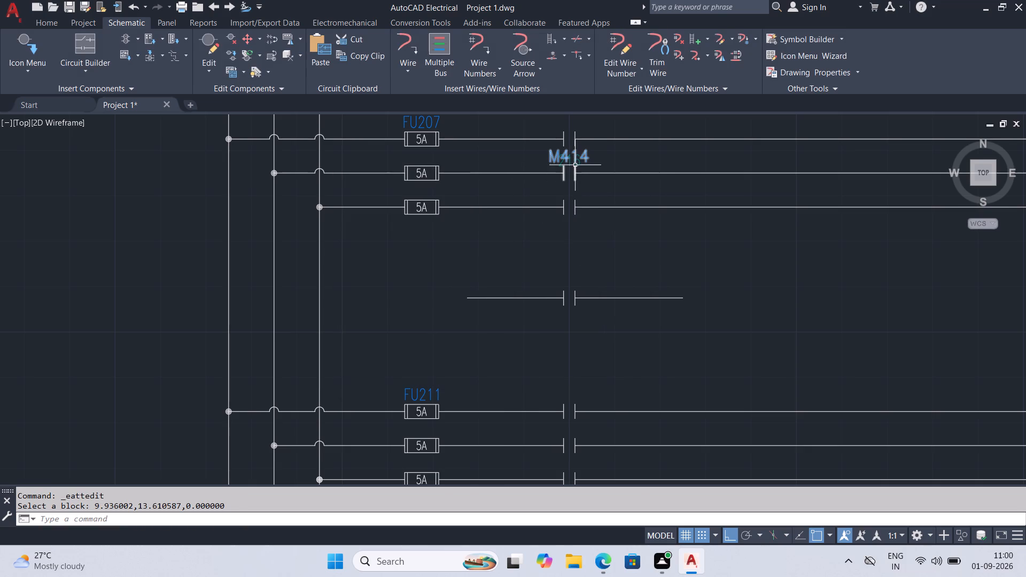
pyautogui.doubleClick(579, 164)
pyautogui.press('Delete')
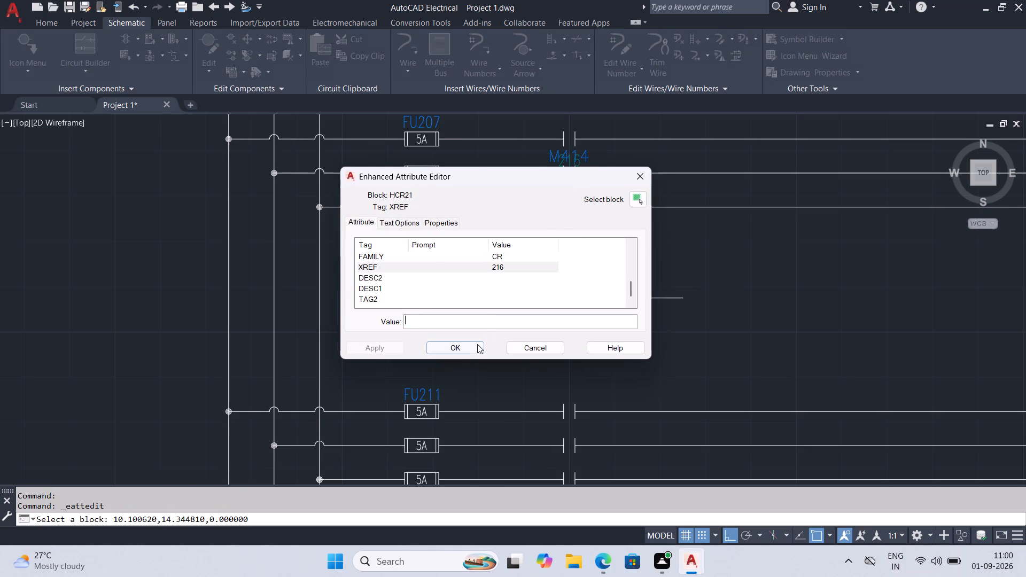
pyautogui.click(475, 345)
# Move the middle contact's M414 tag above the top wire of the FU207 branch, level with the FU207 tag, and save the drawing.
pyautogui.moveTo(654, 229); pyautogui.dragTo(637, 317, button='middle')
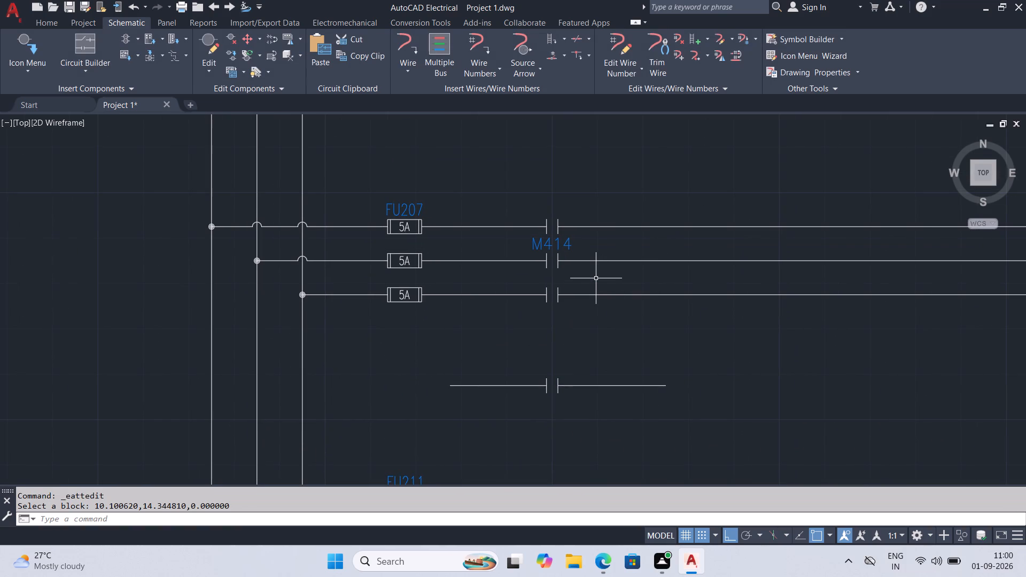
pyautogui.click(550, 247)
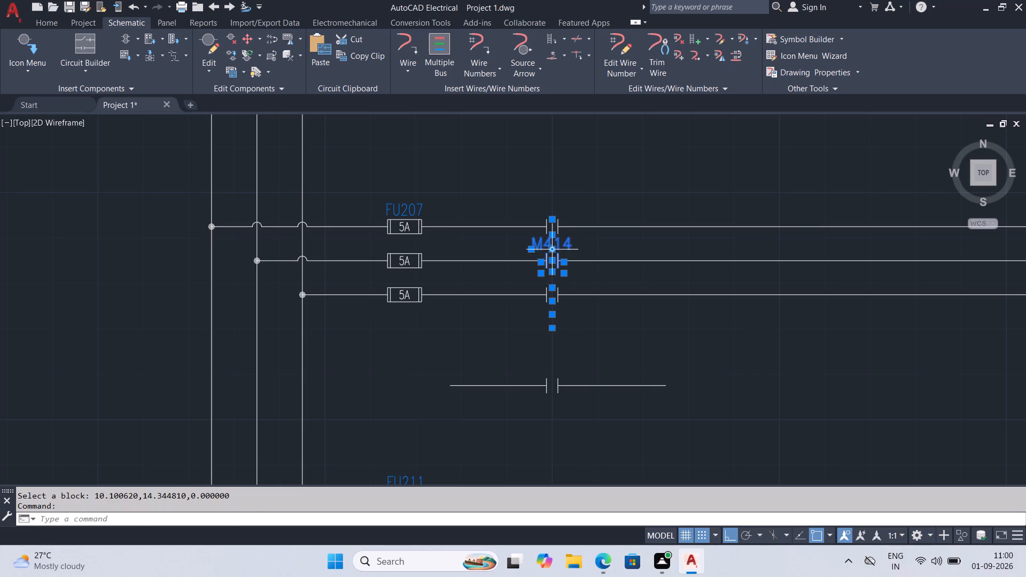
pyautogui.click(553, 251)
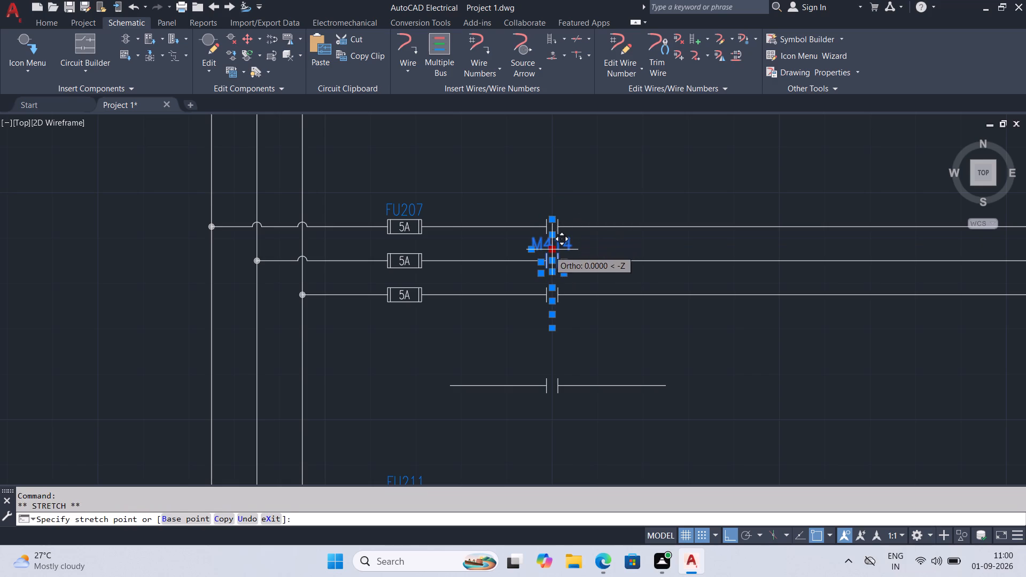
pyautogui.click(548, 254)
pyautogui.click(552, 236)
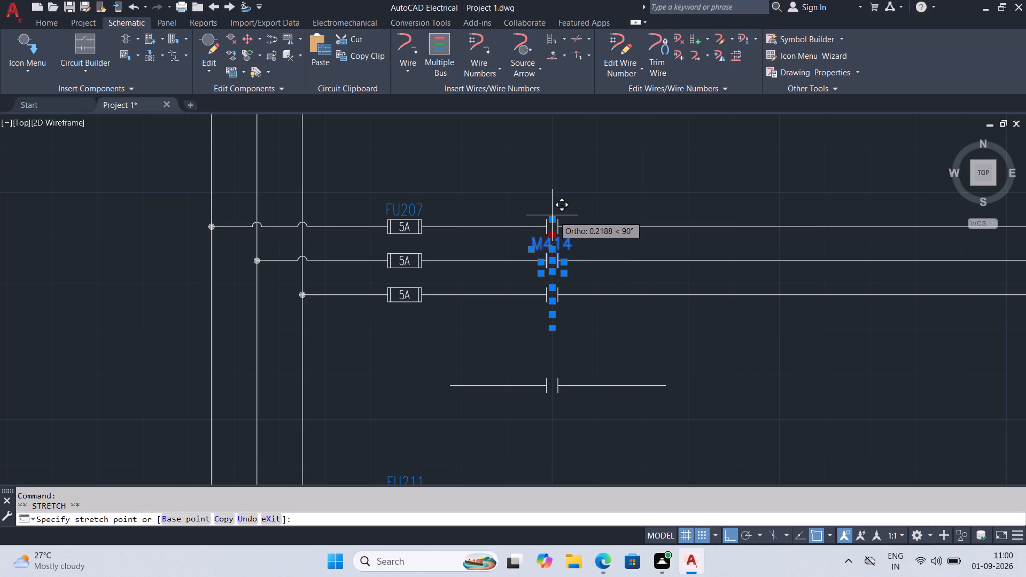
pyautogui.click(553, 214)
pyautogui.click(551, 272)
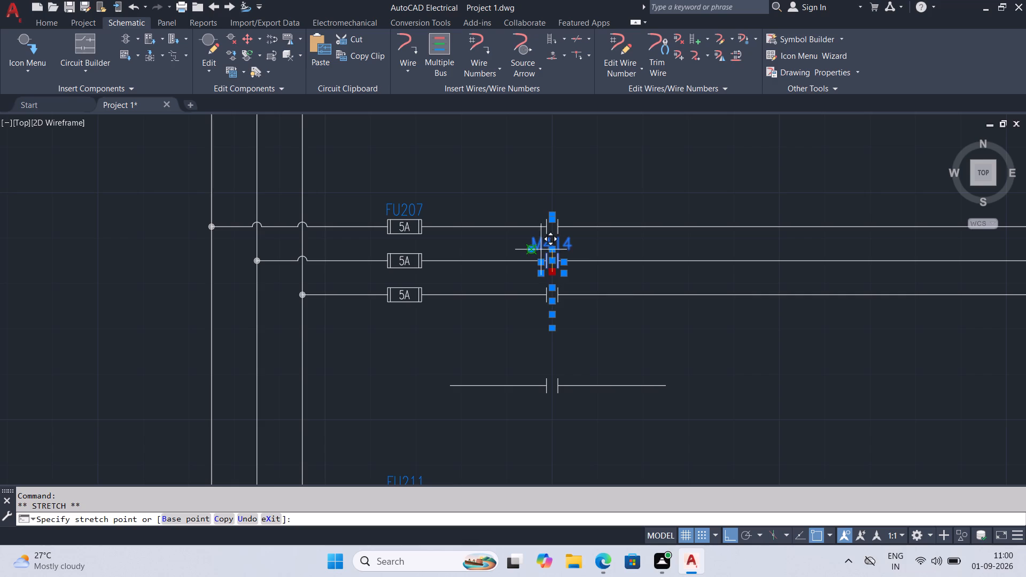
pyautogui.click(556, 328)
pyautogui.click(554, 330)
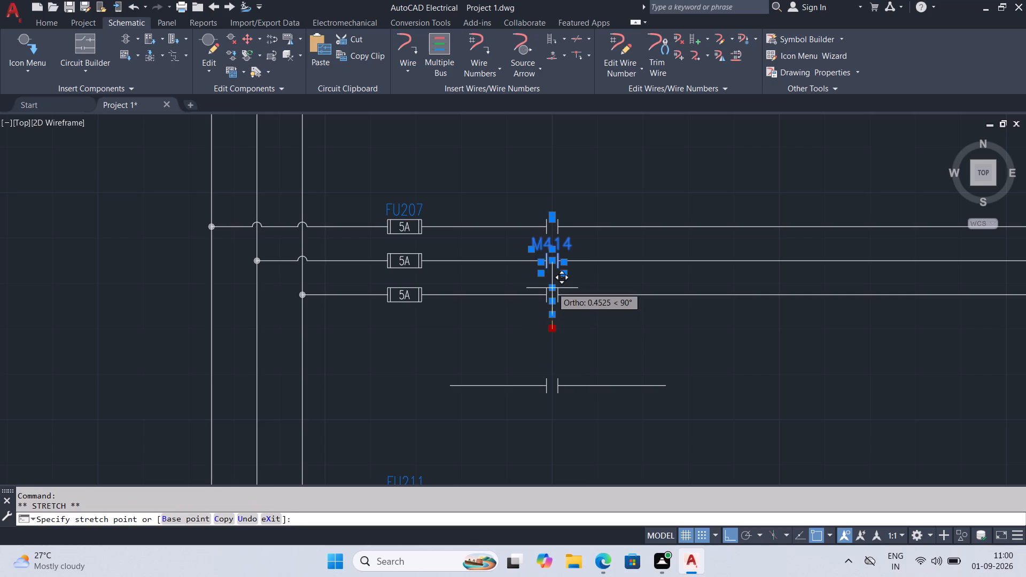
pyautogui.click(569, 319)
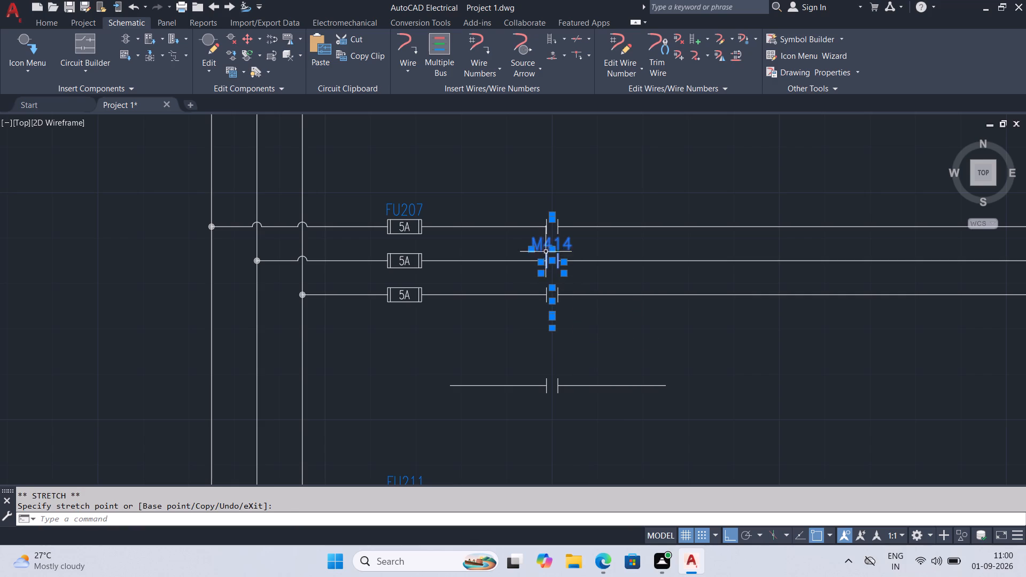
pyautogui.click(552, 249)
pyautogui.click(545, 214)
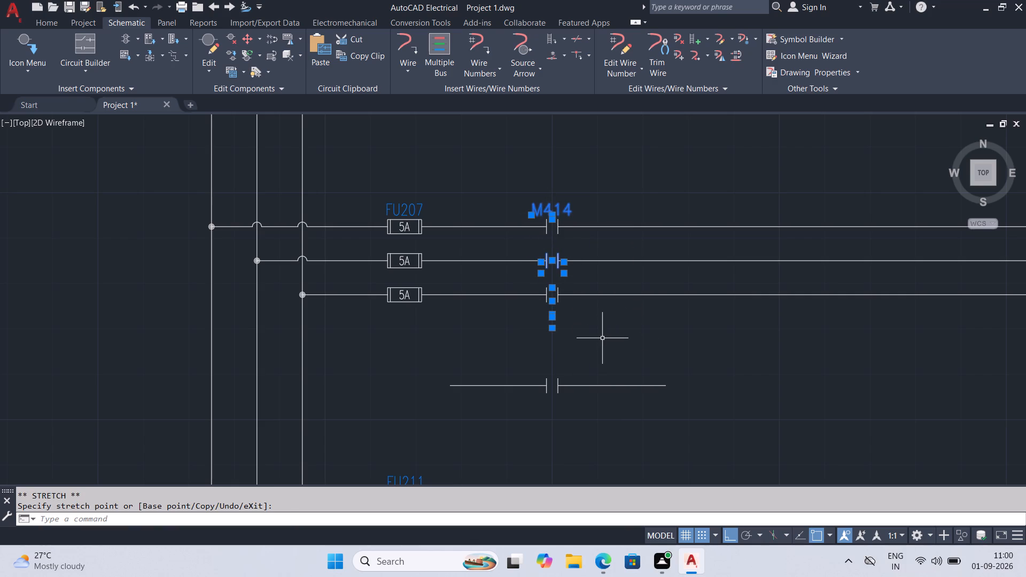
pyautogui.hotkey('ctrl', 's')
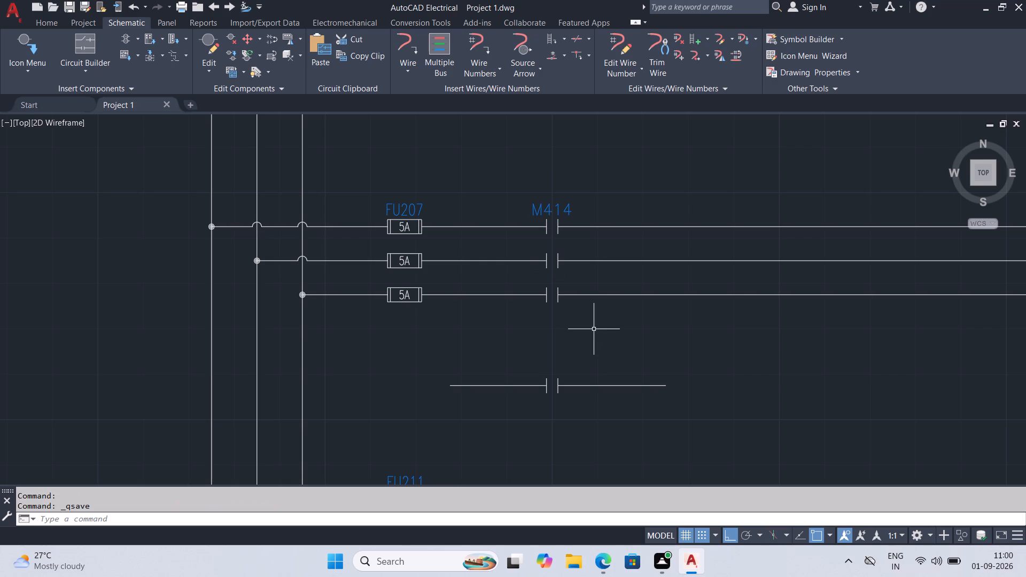
# Copy the M414-tagged contact straight down 3 and 5.875 units to label the FU211 and FU215 branches, and save the drawing.
pyautogui.click(558, 209)
pyautogui.write('CO')
pyautogui.press('Return')
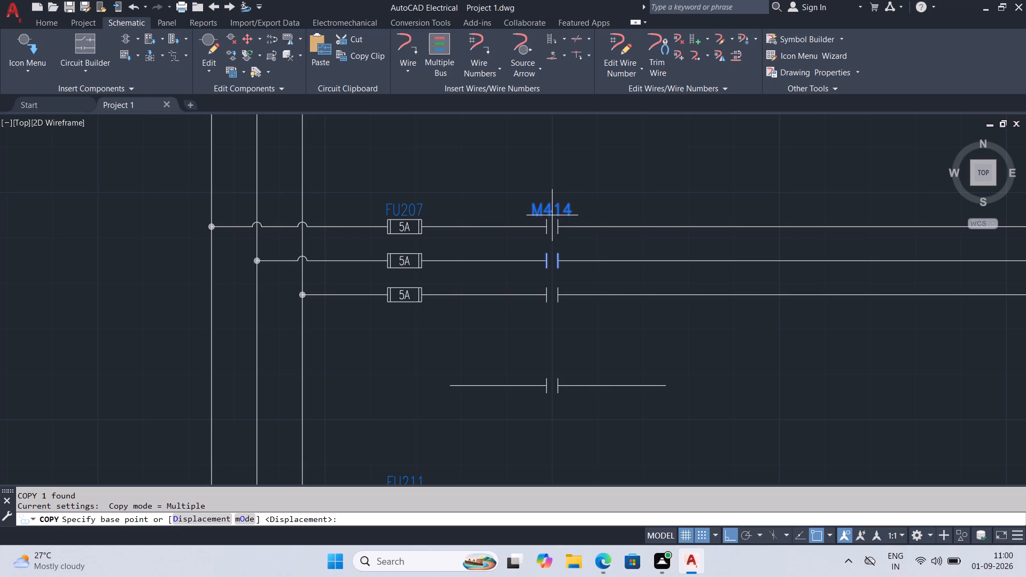
pyautogui.click(550, 208)
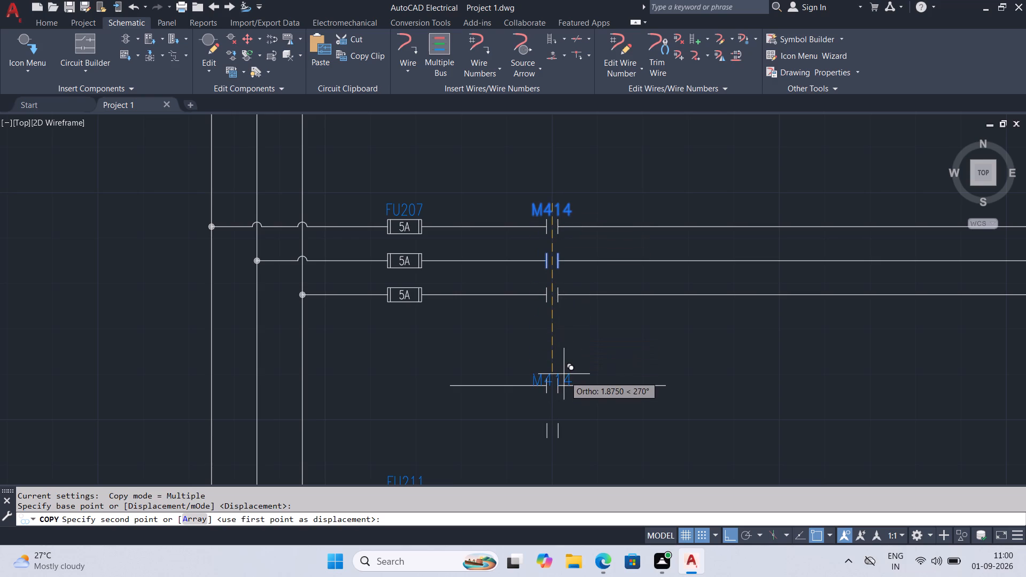
pyautogui.moveTo(565, 376); pyautogui.dragTo(561, 197, button='middle')
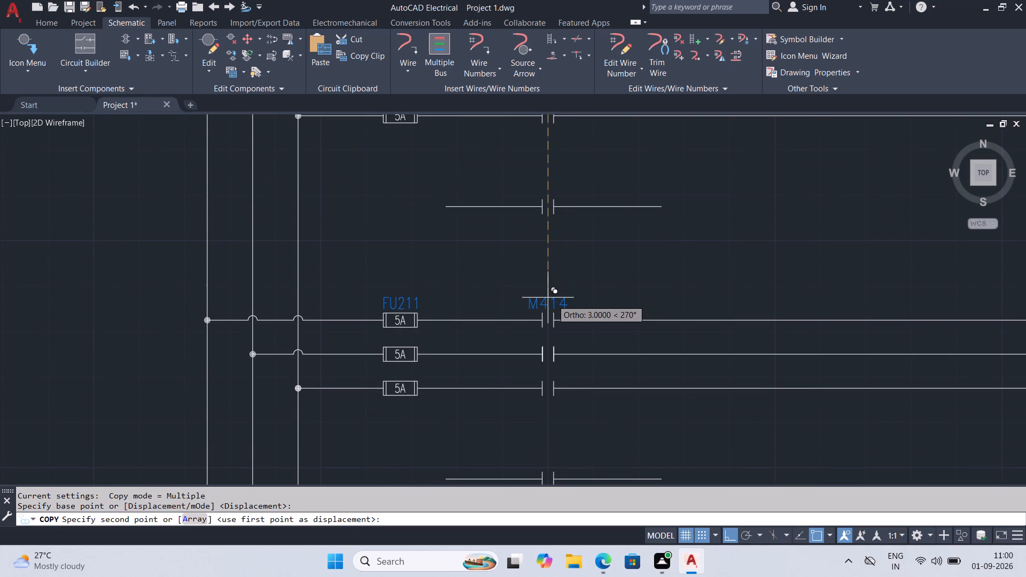
pyautogui.click(552, 296)
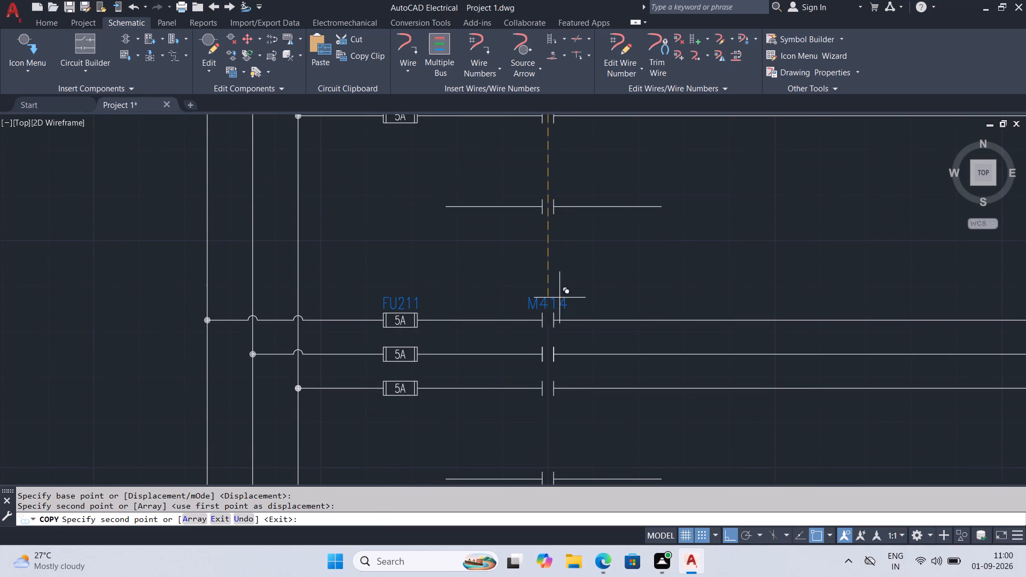
pyautogui.moveTo(565, 375); pyautogui.dragTo(567, 235, button='middle')
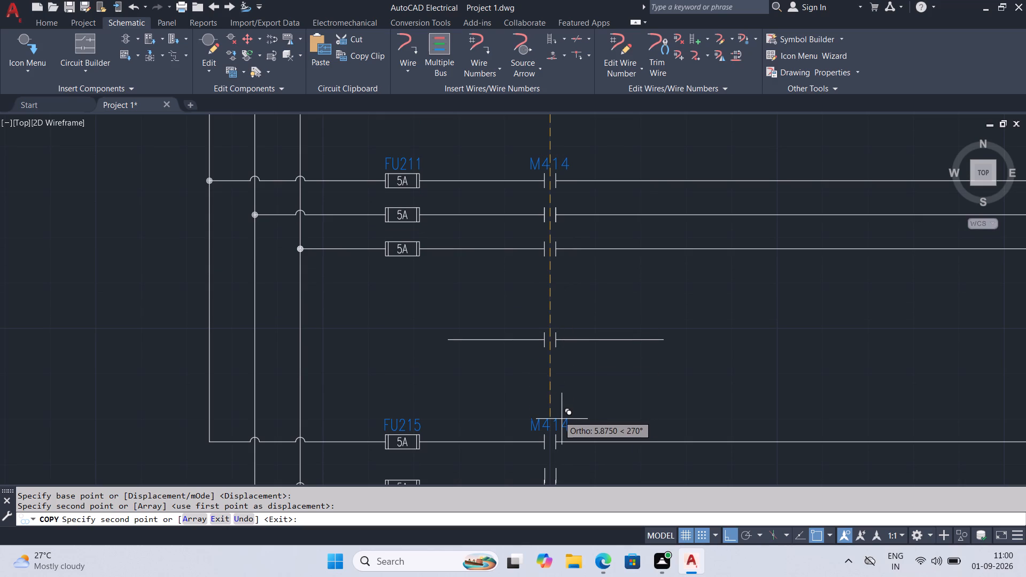
pyautogui.click(558, 416)
pyautogui.hotkey('ctrl', 's')
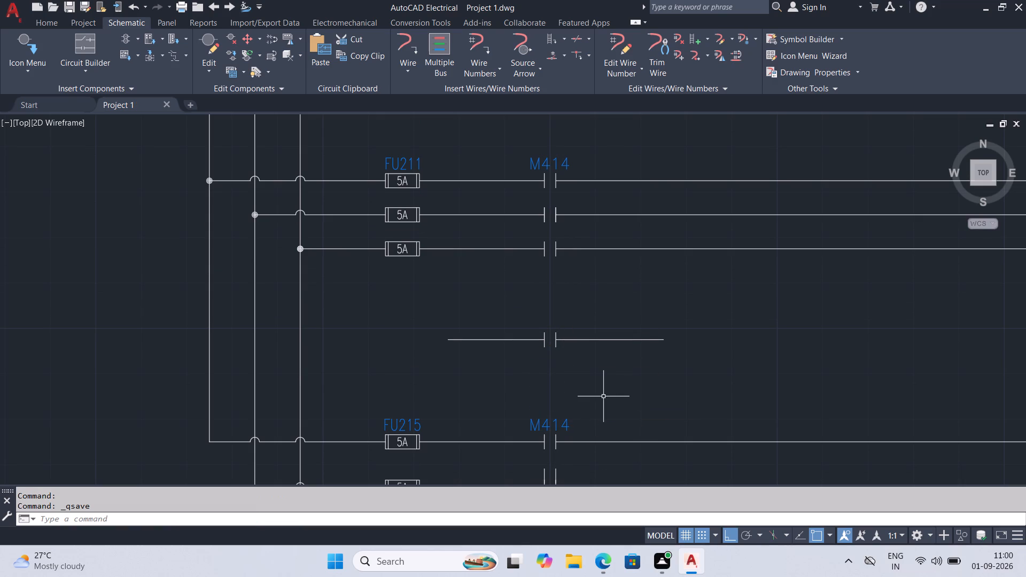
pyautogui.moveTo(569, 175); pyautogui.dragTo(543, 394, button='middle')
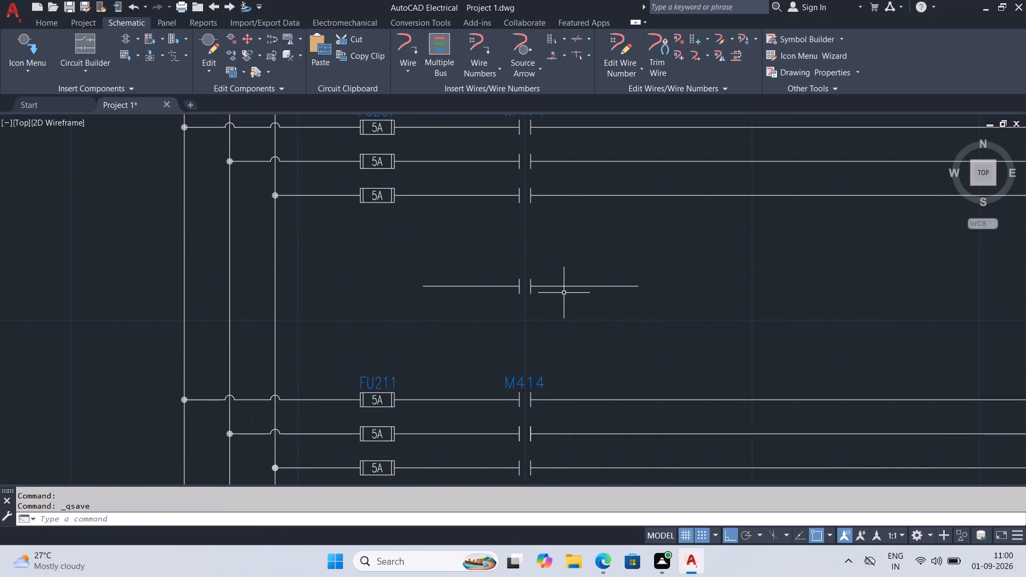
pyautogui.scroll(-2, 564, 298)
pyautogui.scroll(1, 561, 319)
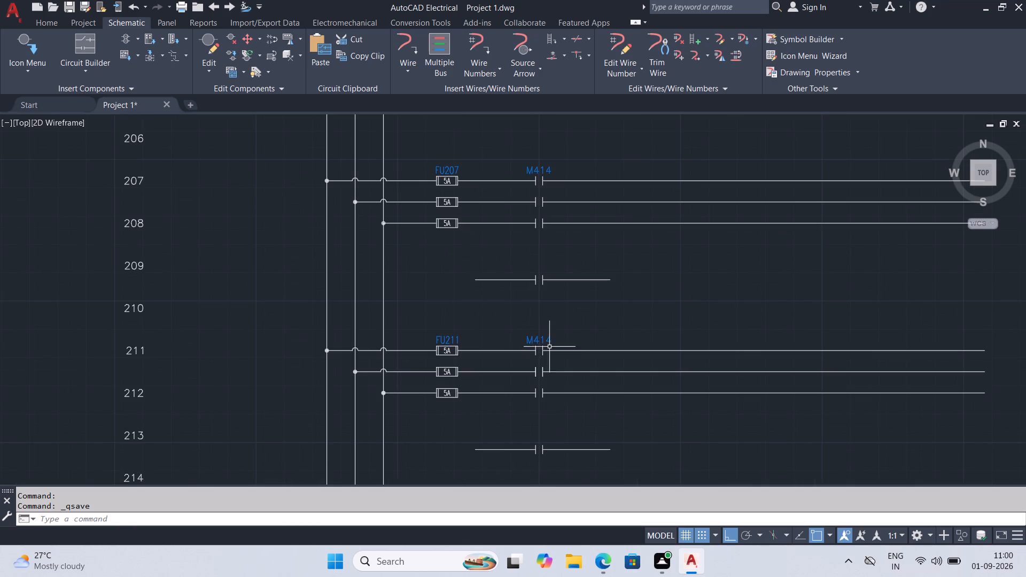
# Change the TAG2 value of the top contact on the FU211 branch to M422.
pyautogui.doubleClick(549, 340)
pyautogui.click(432, 320)
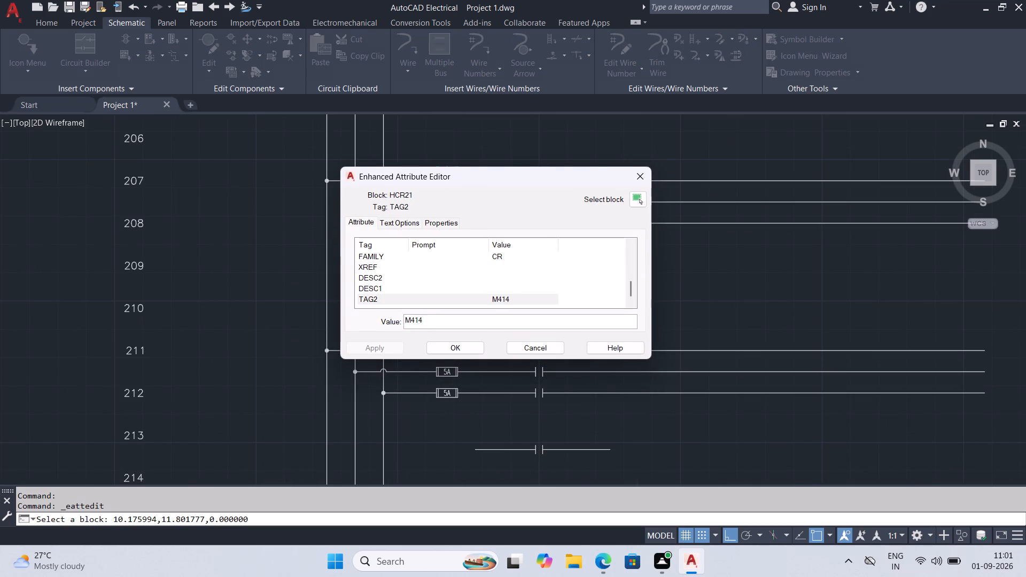
pyautogui.press('BackSpace')
pyautogui.press('BackSpace')
pyautogui.press('2')
pyautogui.press('2')
pyautogui.click(385, 349)
pyautogui.click(439, 351)
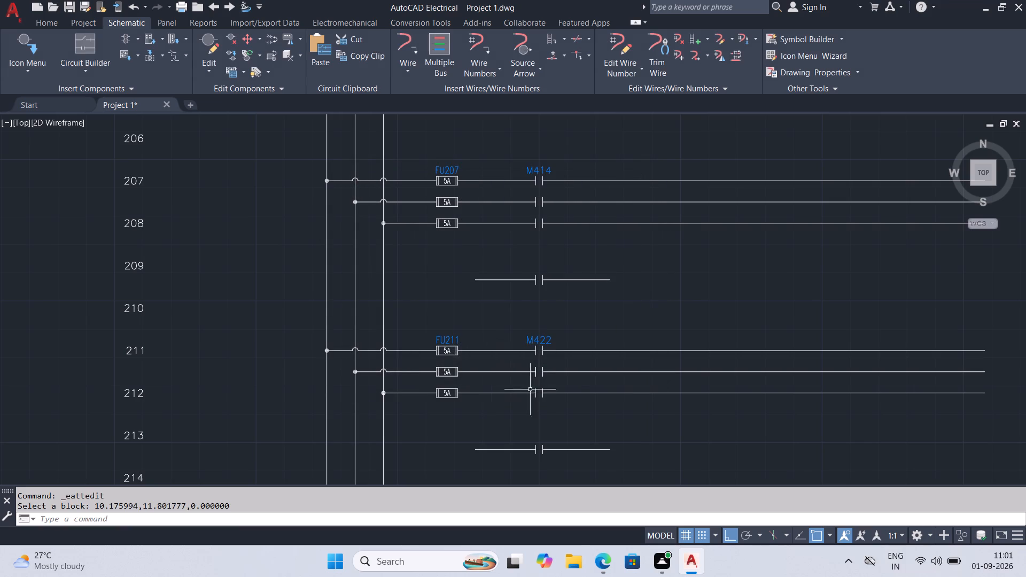
# Change the TAG2 value of the top contact on the FU215 branch to M425.
pyautogui.moveTo(569, 396); pyautogui.dragTo(549, 241, button='middle')
pyautogui.doubleClick(525, 346)
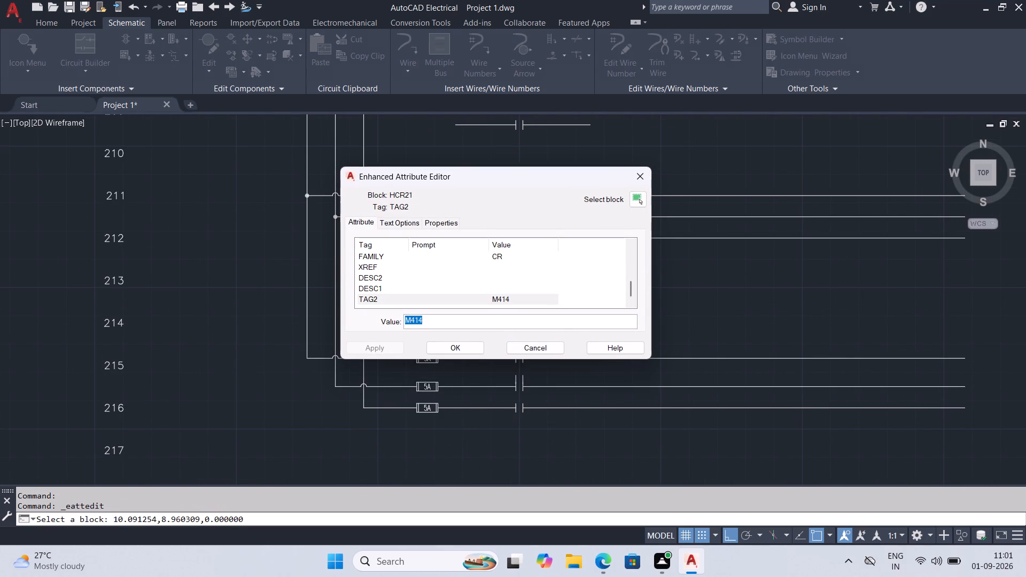
pyautogui.click(445, 319)
pyautogui.press('BackSpace')
pyautogui.press('BackSpace')
pyautogui.write('25')
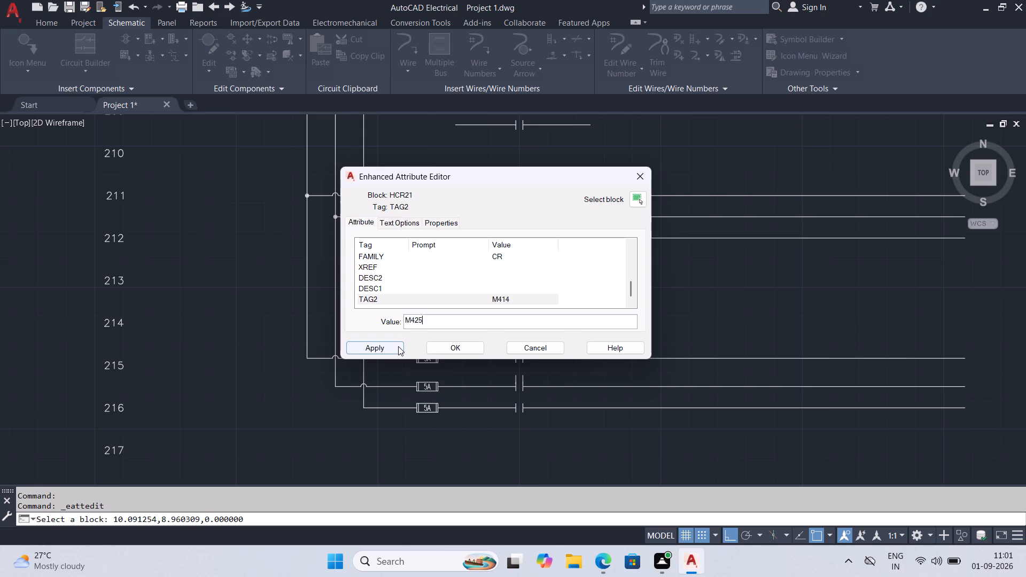
pyautogui.click(398, 346)
pyautogui.click(435, 354)
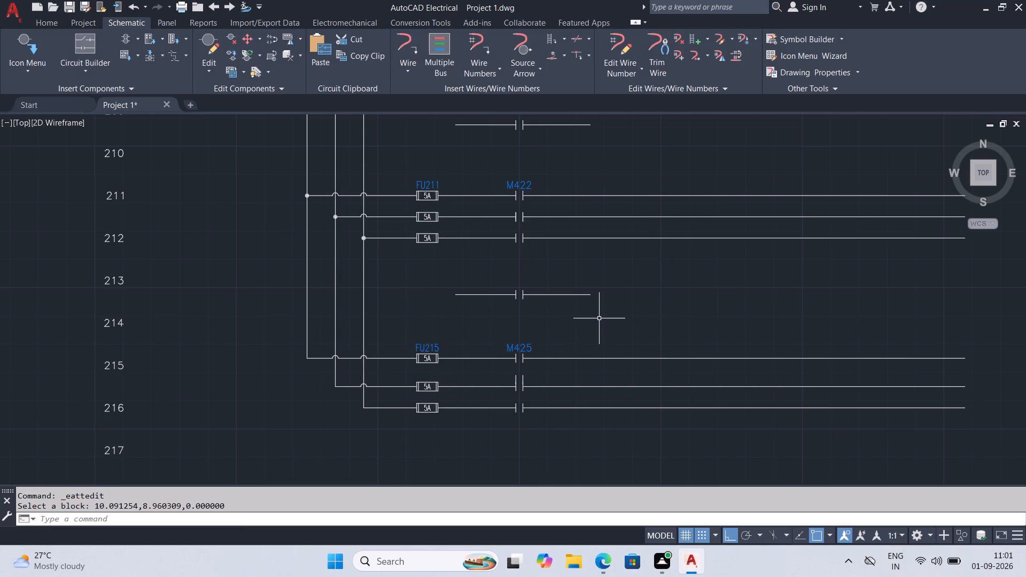
# With snap off, link the FU207 branch's three contacts and the short-wire contact near line 209 with a dashed line.
pyautogui.scroll(-1, 617, 248)
pyautogui.moveTo(619, 247); pyautogui.dragTo(559, 449, button='middle')
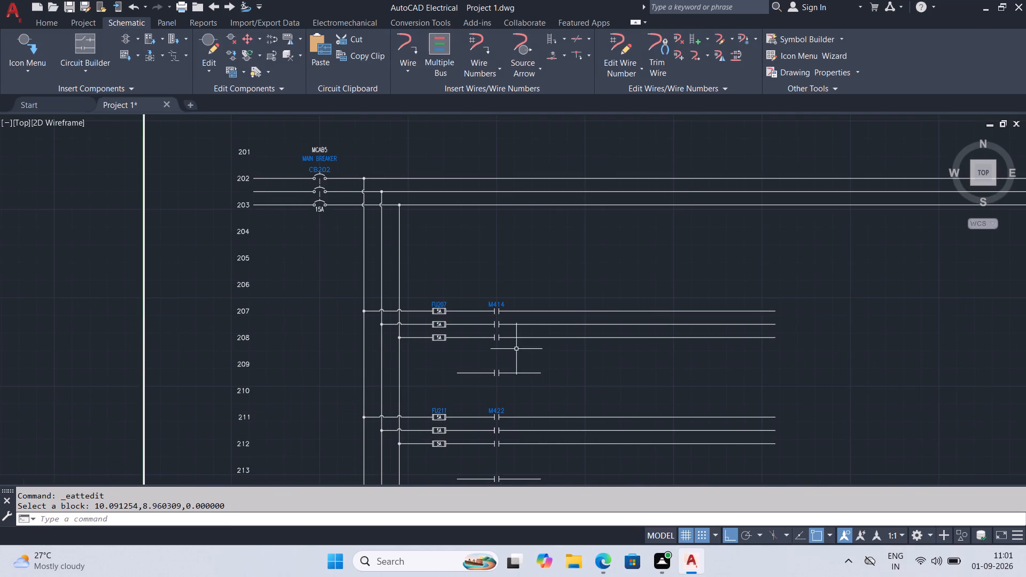
pyautogui.moveTo(516, 349); pyautogui.dragTo(522, 238, button='middle')
pyautogui.click(189, 54)
pyautogui.click(188, 76)
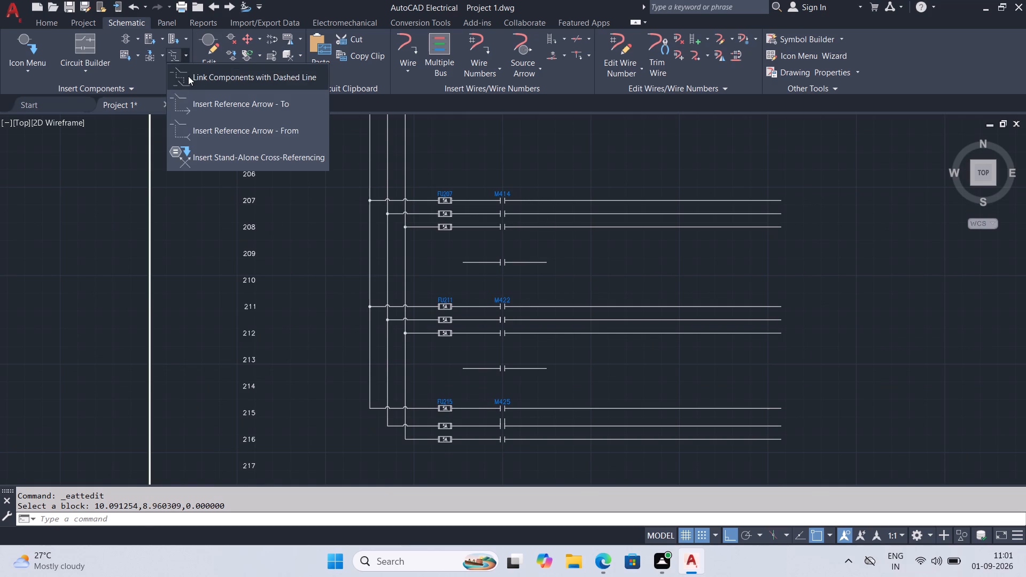
pyautogui.click(501, 202)
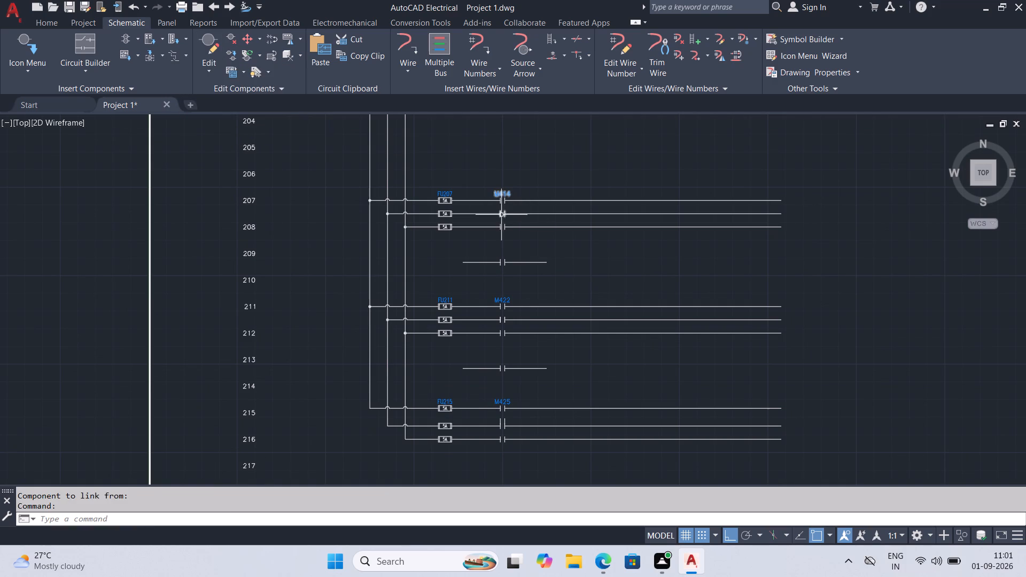
pyautogui.scroll(2, 543, 237)
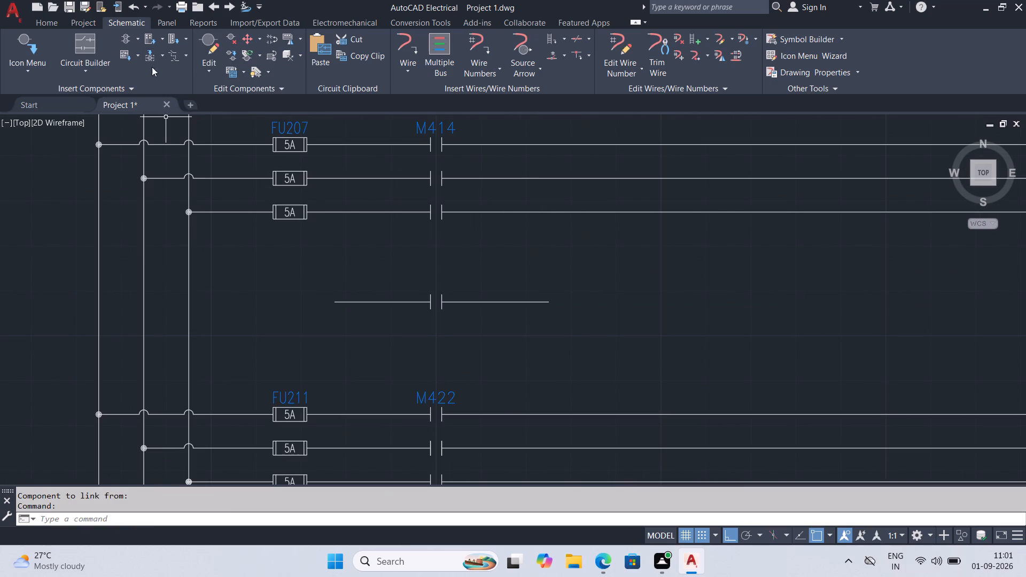
pyautogui.click(187, 57)
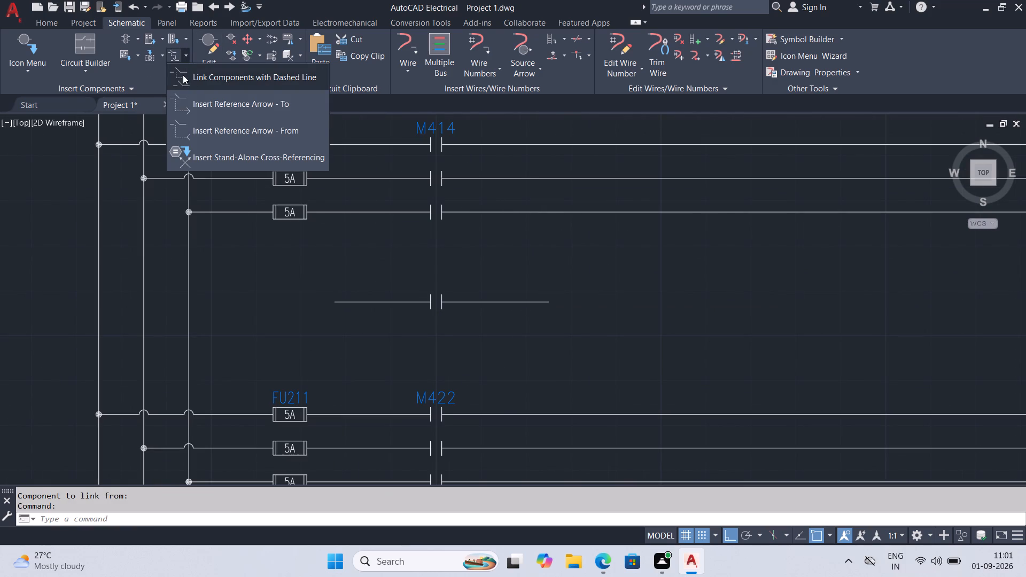
pyautogui.click(183, 75)
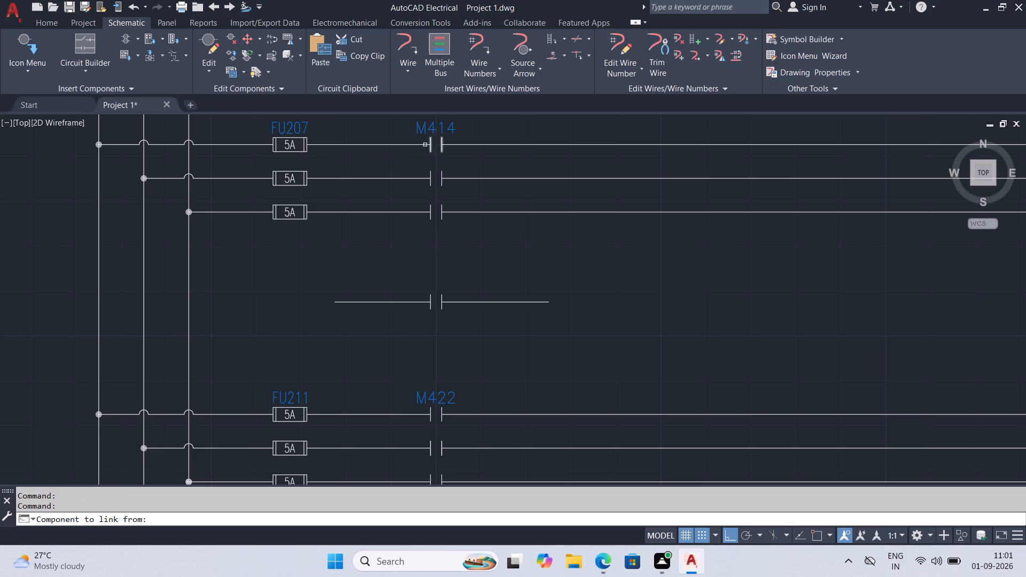
pyautogui.click(706, 537)
pyautogui.click(441, 146)
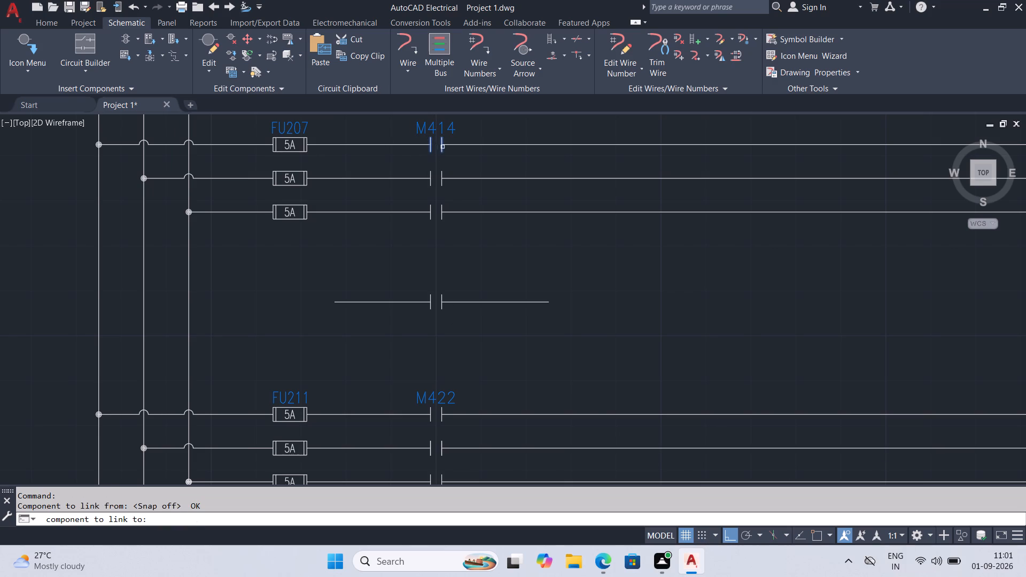
pyautogui.click(443, 183)
pyautogui.click(441, 213)
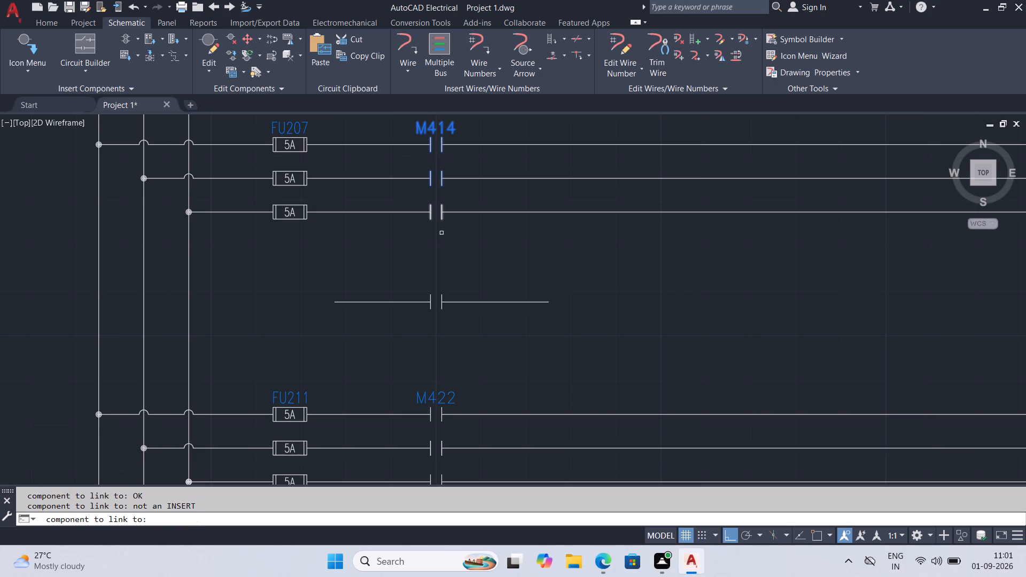
pyautogui.click(441, 298)
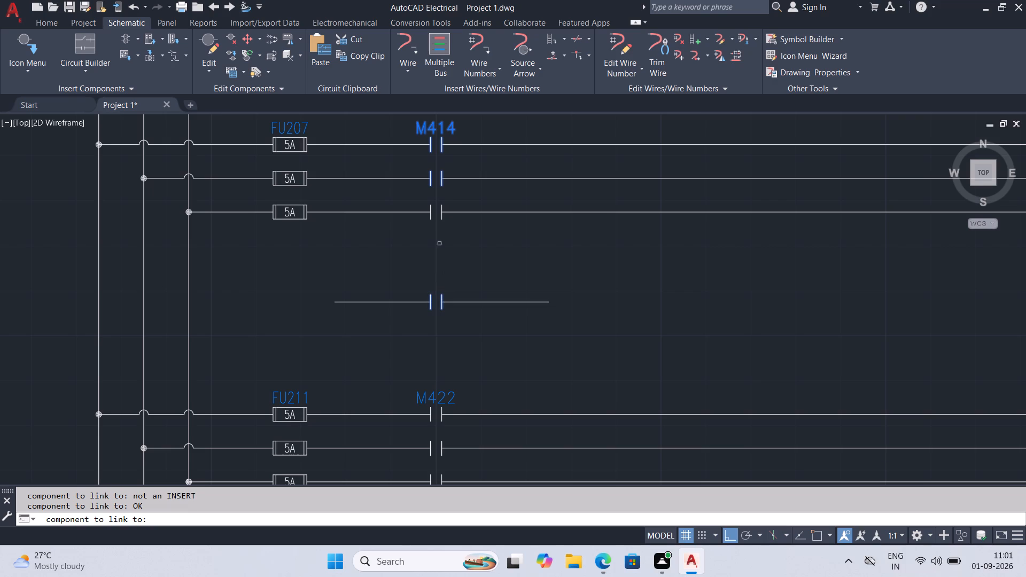
pyautogui.click(440, 216)
# Continue the dashed link through the three FU211 branch contacts and the short-wire contact near line 213.
pyautogui.moveTo(474, 355); pyautogui.dragTo(483, 253, button='middle')
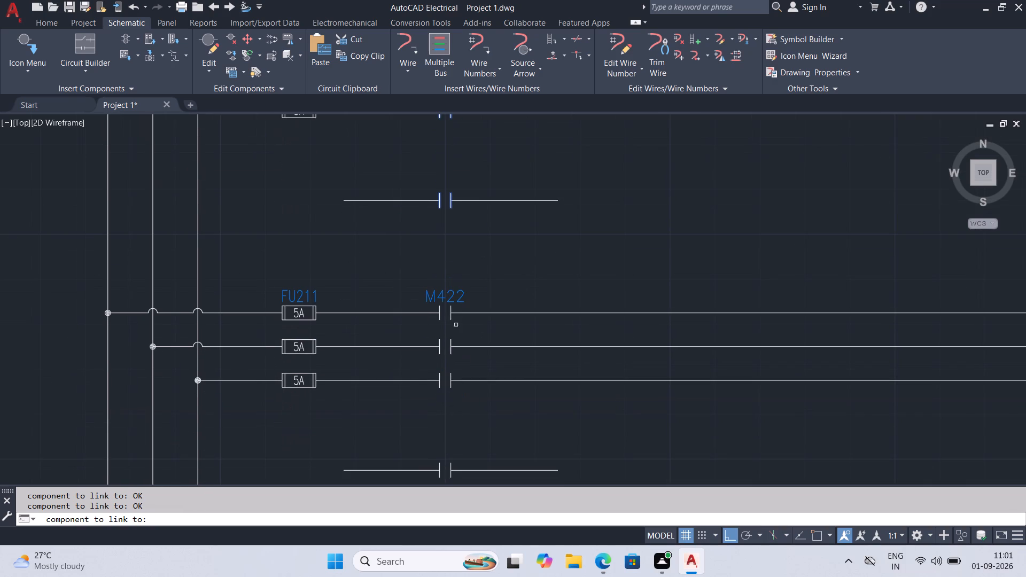
pyautogui.click(451, 319)
pyautogui.click(452, 339)
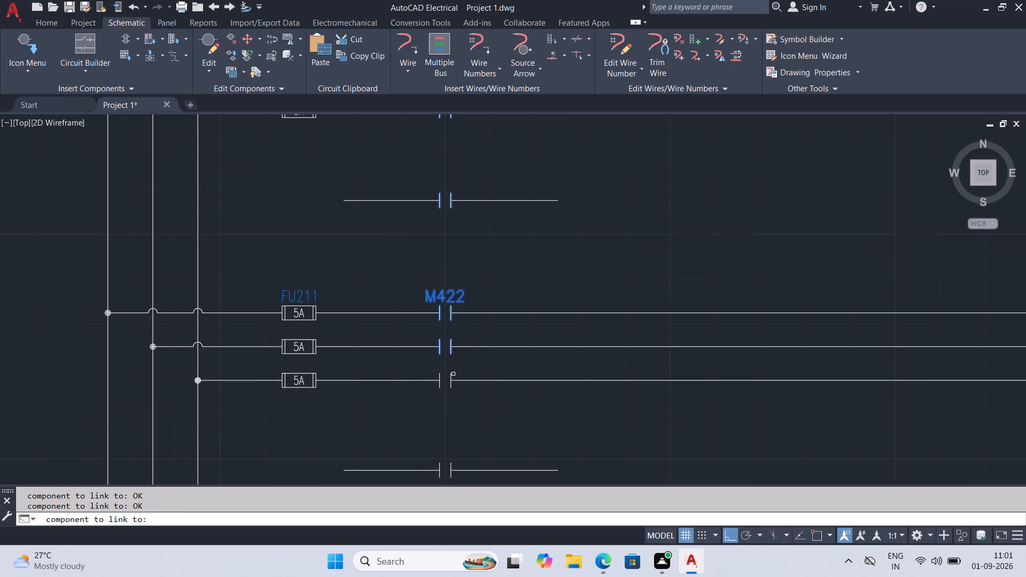
pyautogui.click(452, 377)
pyautogui.moveTo(483, 423); pyautogui.dragTo(472, 271, button='middle')
pyautogui.click(440, 311)
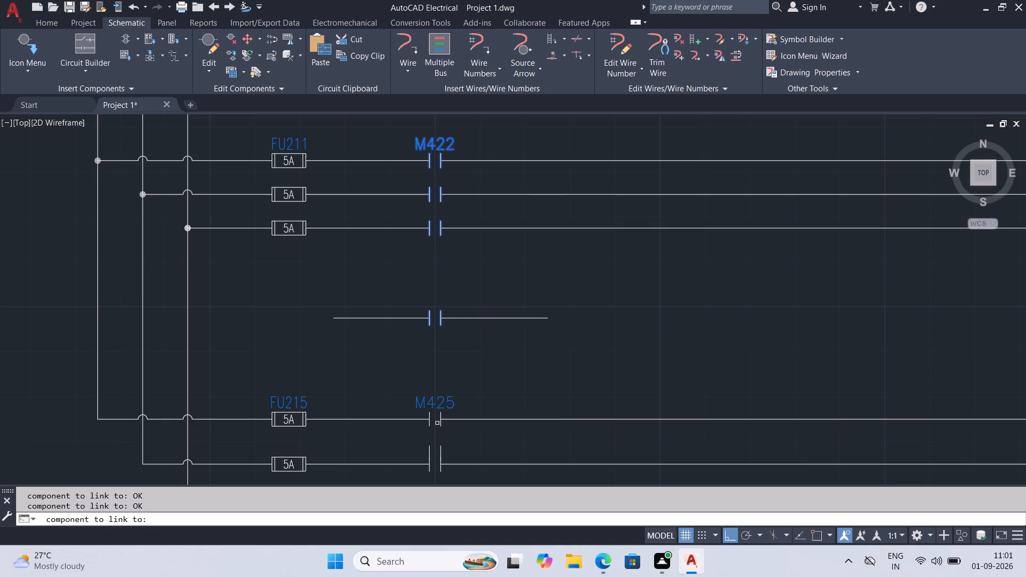
# Continue the dashed link through the FU215 branch's contacts and finish the linking.
pyautogui.click(441, 414)
pyautogui.click(442, 447)
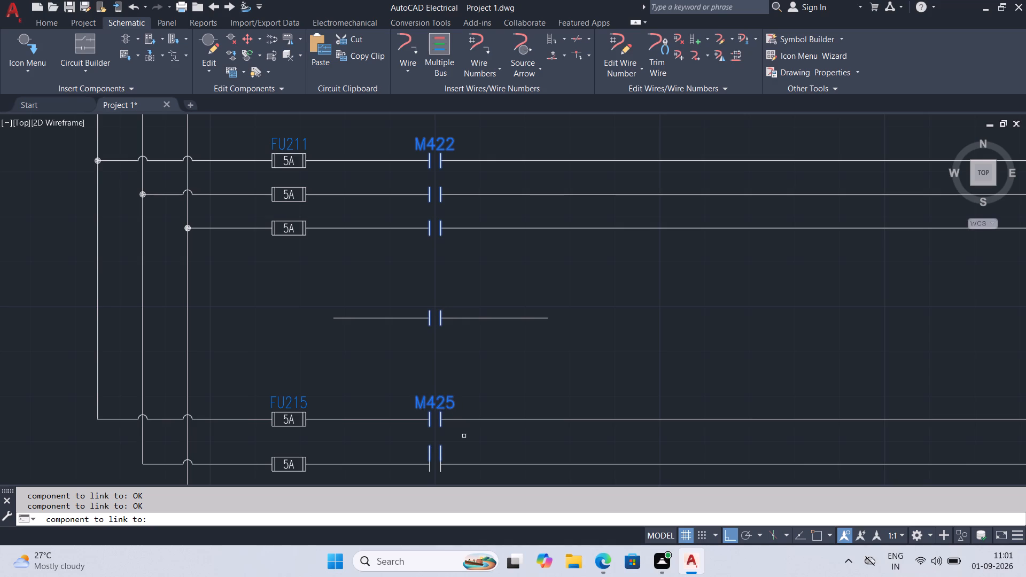
pyautogui.moveTo(464, 436); pyautogui.dragTo(465, 318, button='middle')
pyautogui.click(444, 354)
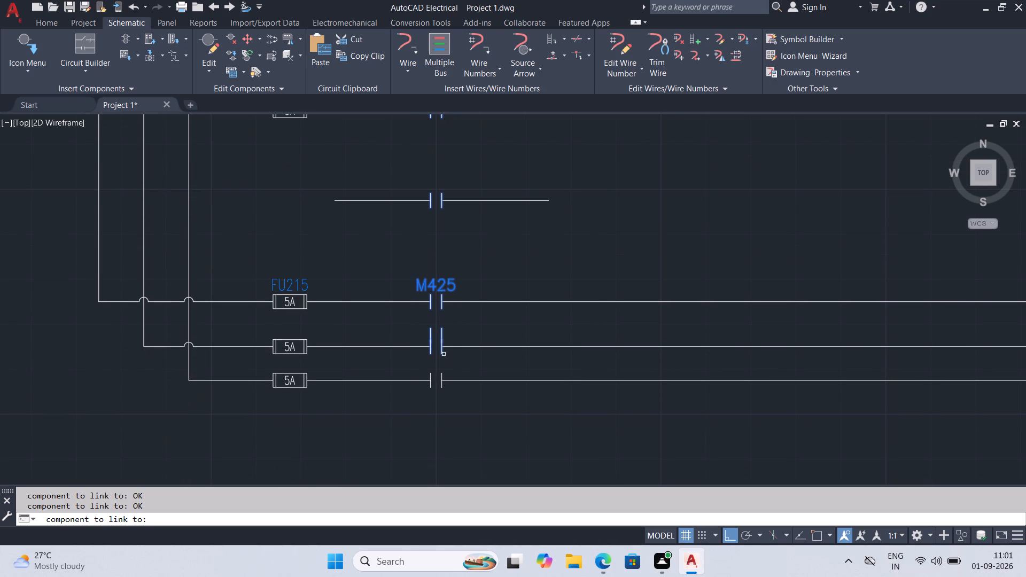
pyautogui.click(441, 380)
pyautogui.click(441, 376)
pyautogui.scroll(1, 446, 334)
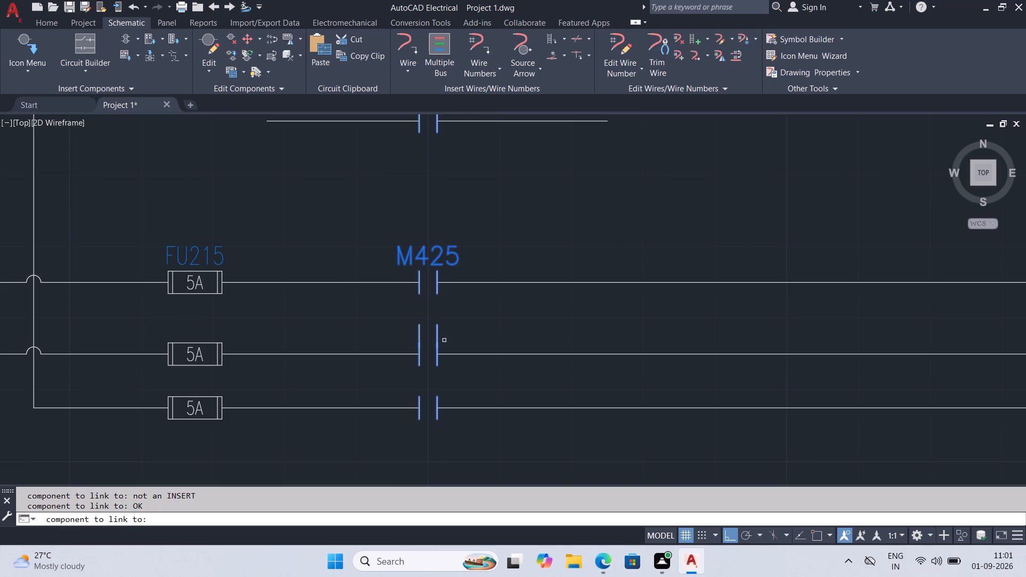
pyautogui.press('Return')
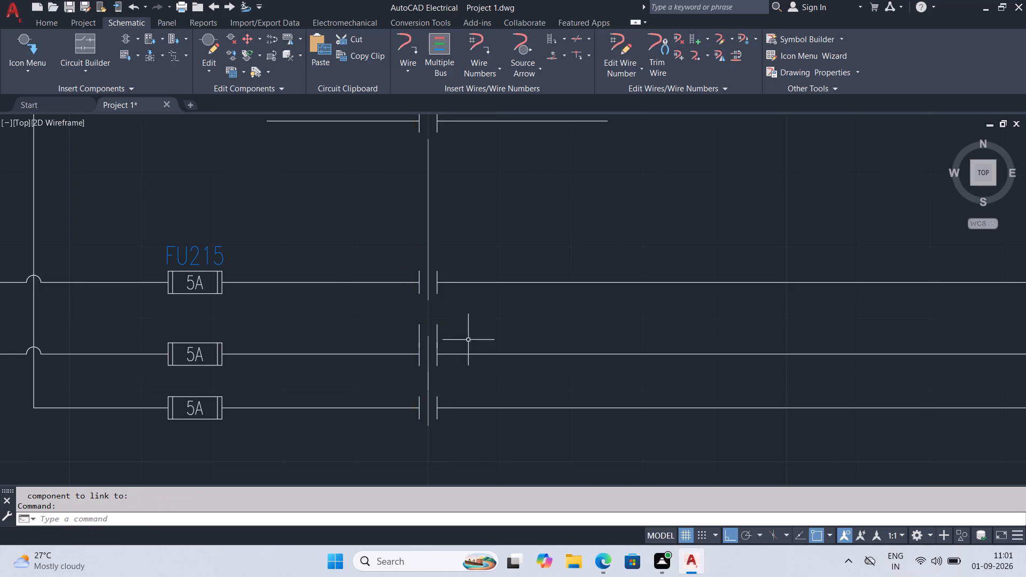
# Delete the stray duplicate contact sitting just above the middle wire of the FU215 branch.
pyautogui.click(436, 328)
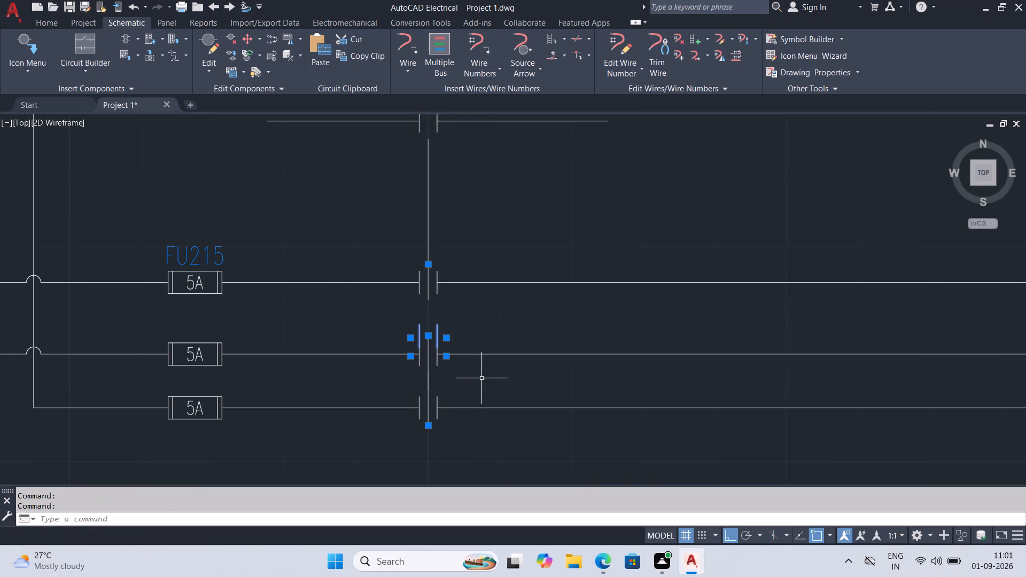
pyautogui.press('Delete')
# Shorten the link line below the FU207 branch so it ends just above the short-wire contact near line 209.
pyautogui.moveTo(515, 219); pyautogui.dragTo(524, 423, button='middle')
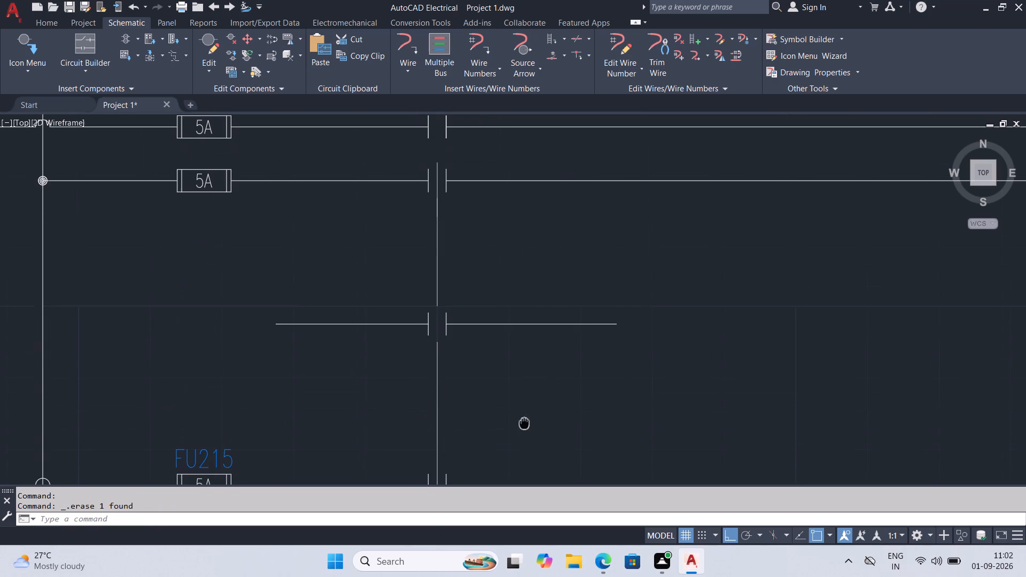
pyautogui.moveTo(524, 423); pyautogui.dragTo(524, 424, button='middle')
pyautogui.scroll(-1, 473, 239)
pyautogui.moveTo(473, 239); pyautogui.dragTo(472, 397, button='middle')
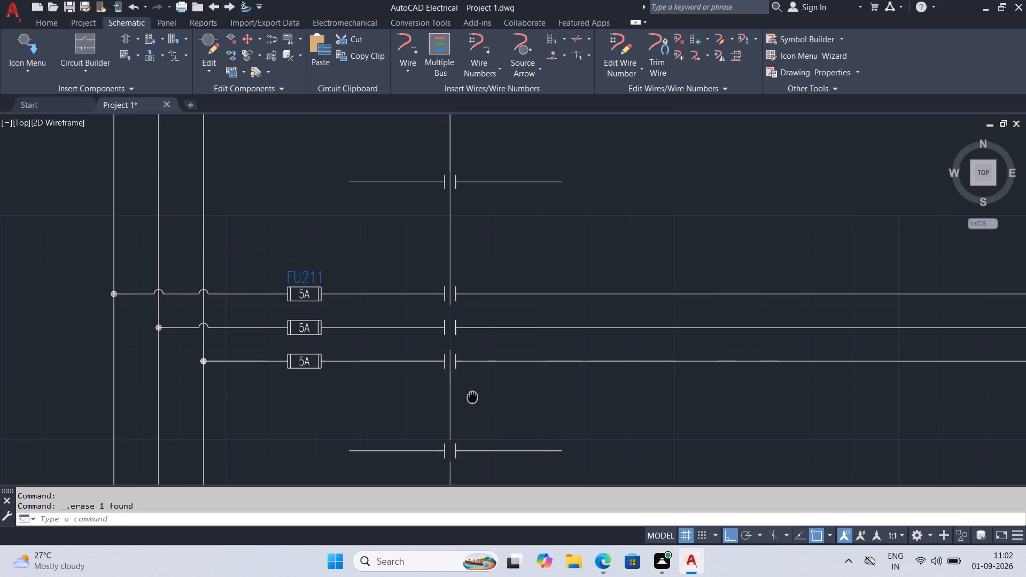
pyautogui.moveTo(472, 397); pyautogui.dragTo(472, 399, button='middle')
pyautogui.scroll(-1, 496, 257)
pyautogui.moveTo(498, 268); pyautogui.dragTo(481, 380, button='middle')
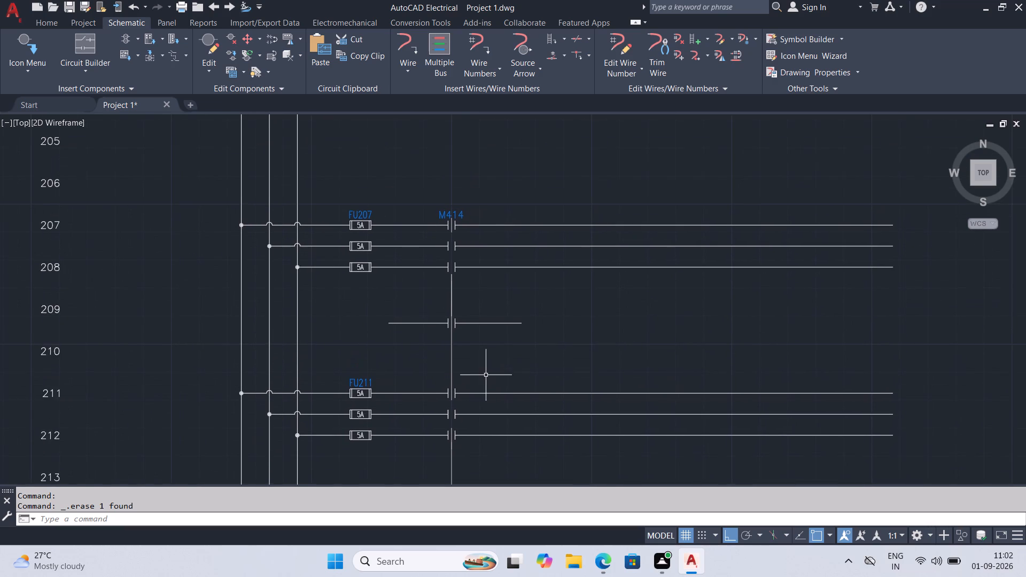
pyautogui.scroll(2, 486, 373)
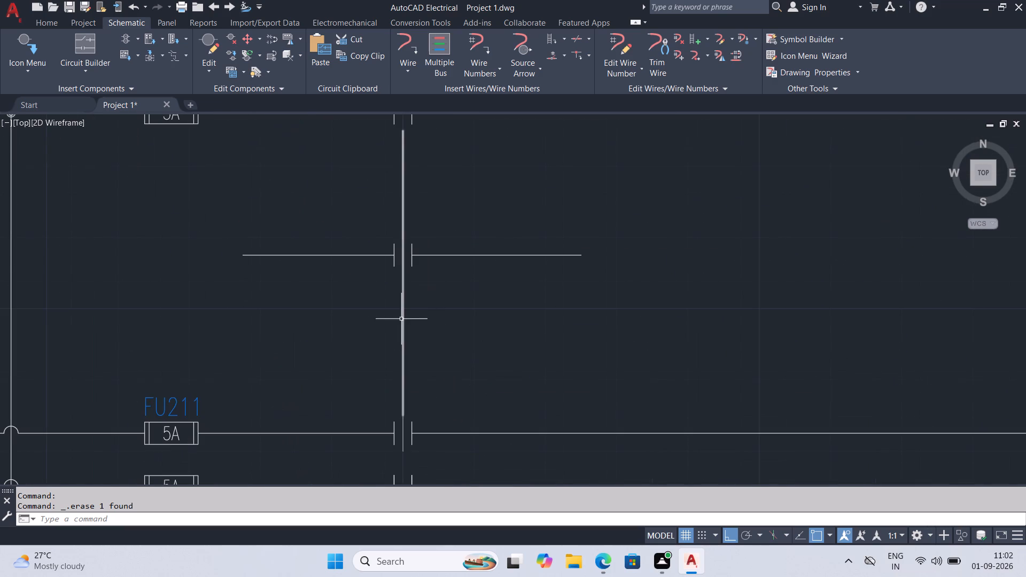
pyautogui.click(401, 319)
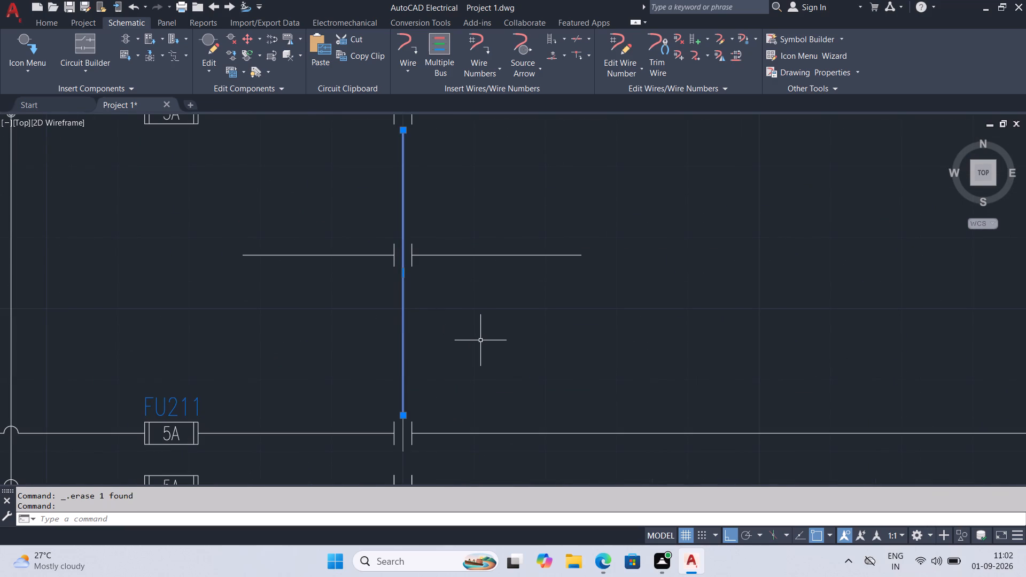
pyautogui.scroll(-1, 508, 341)
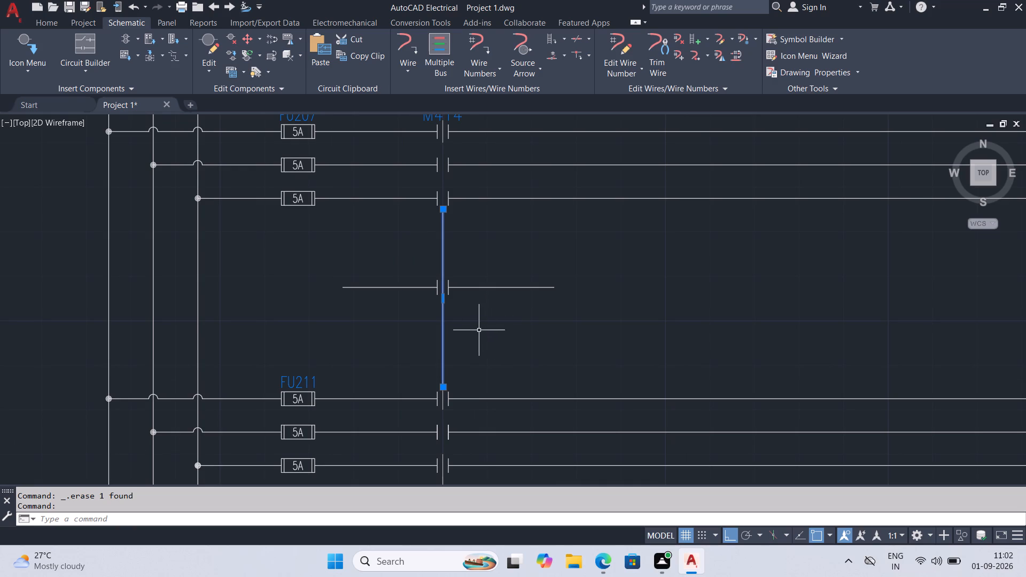
pyautogui.click(442, 388)
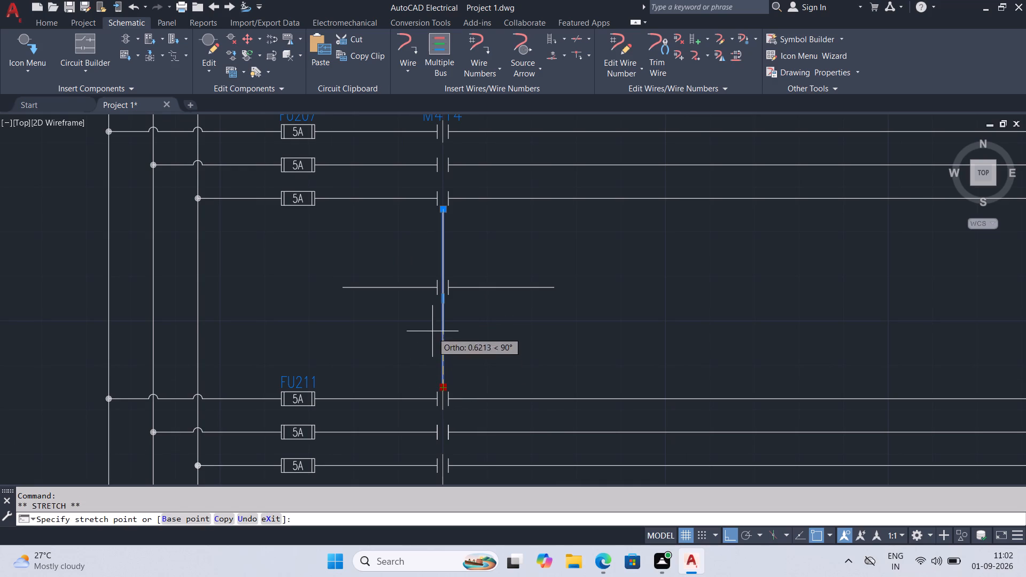
pyautogui.click(444, 278)
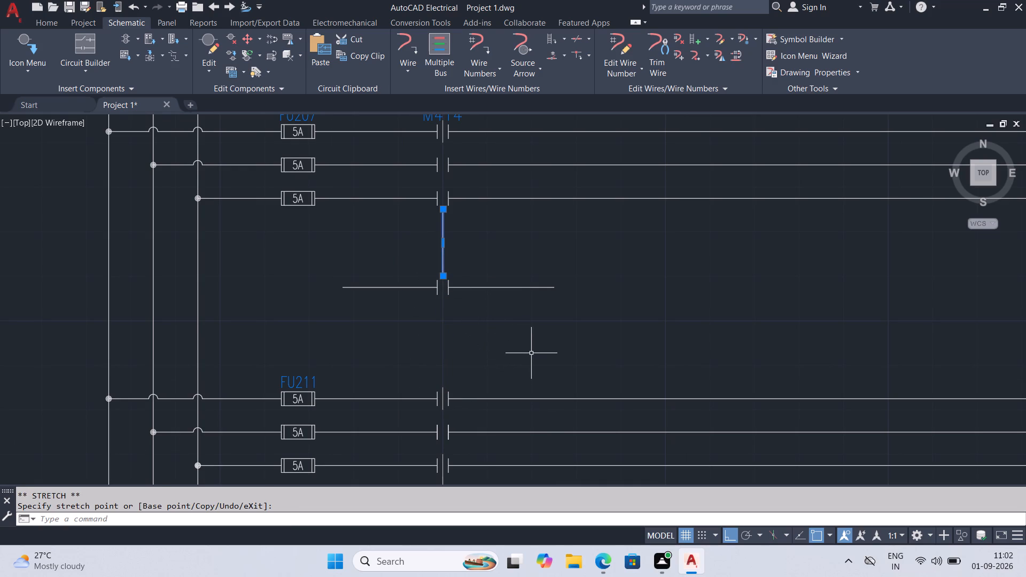
pyautogui.moveTo(560, 356); pyautogui.dragTo(565, 232, button='middle')
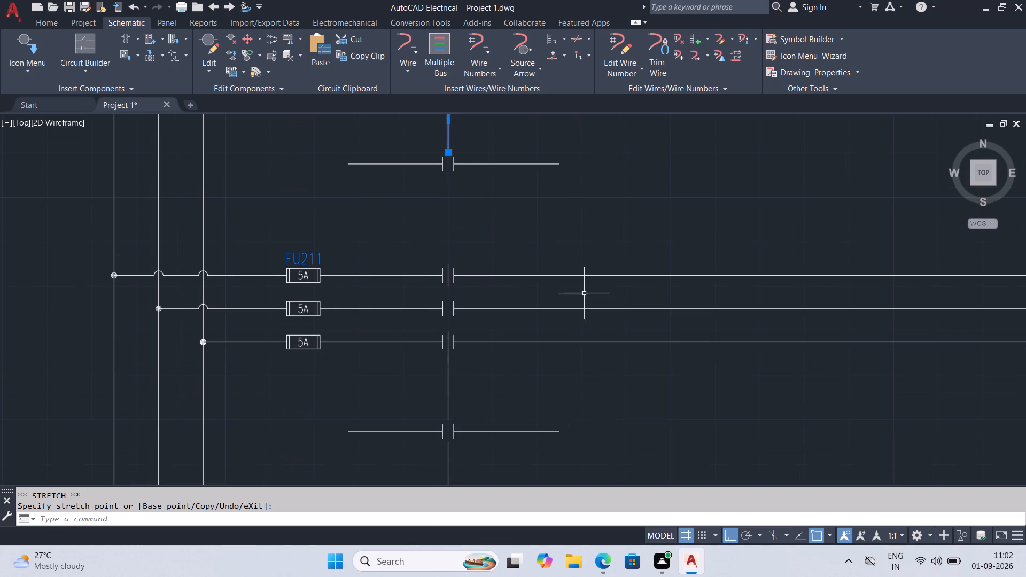
# Delete the link line between the short-wire contact near line 213 and the top contact of the FU215 branch.
pyautogui.moveTo(576, 361); pyautogui.dragTo(569, 232, button='middle')
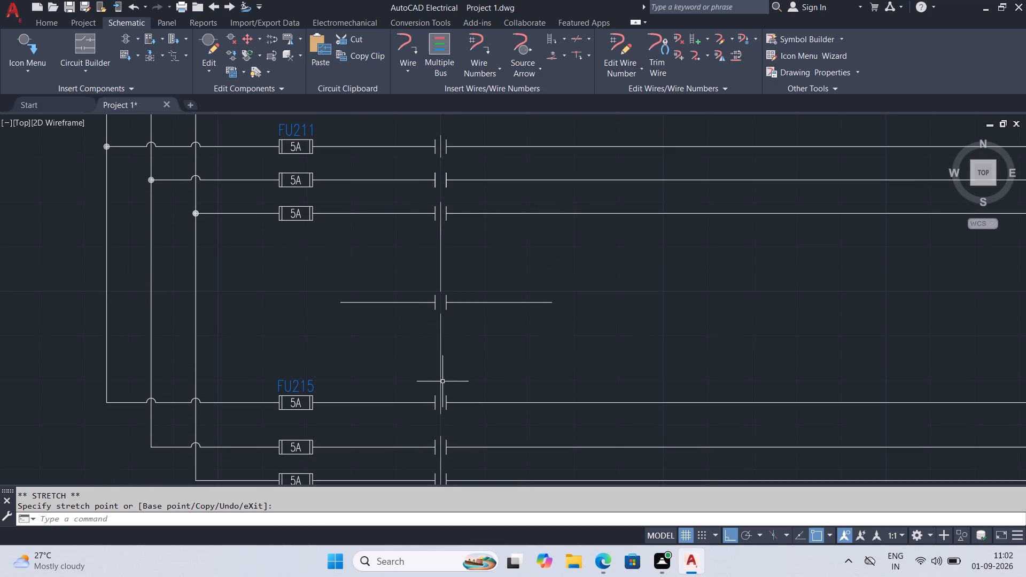
pyautogui.click(441, 379)
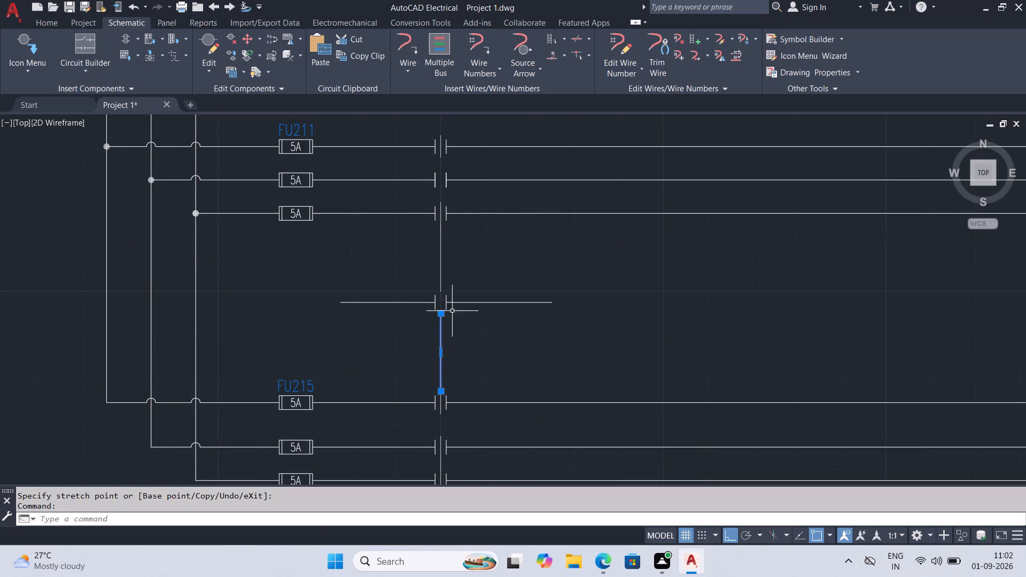
pyautogui.press('Delete')
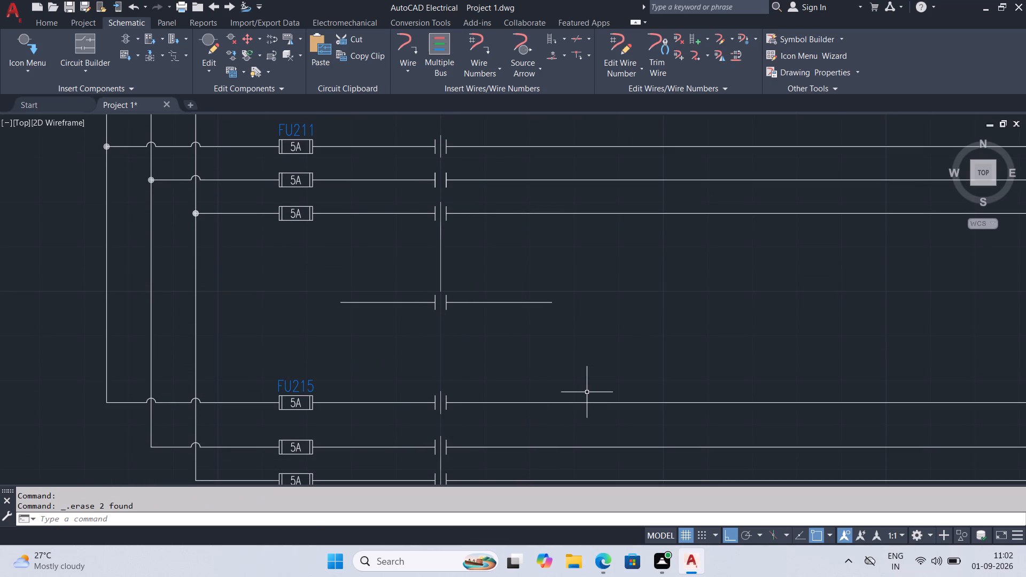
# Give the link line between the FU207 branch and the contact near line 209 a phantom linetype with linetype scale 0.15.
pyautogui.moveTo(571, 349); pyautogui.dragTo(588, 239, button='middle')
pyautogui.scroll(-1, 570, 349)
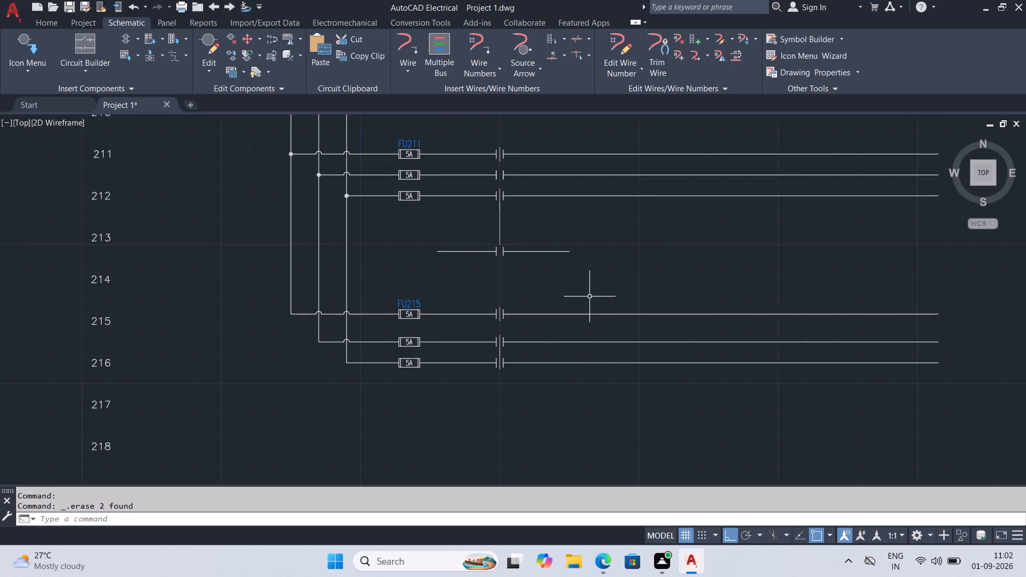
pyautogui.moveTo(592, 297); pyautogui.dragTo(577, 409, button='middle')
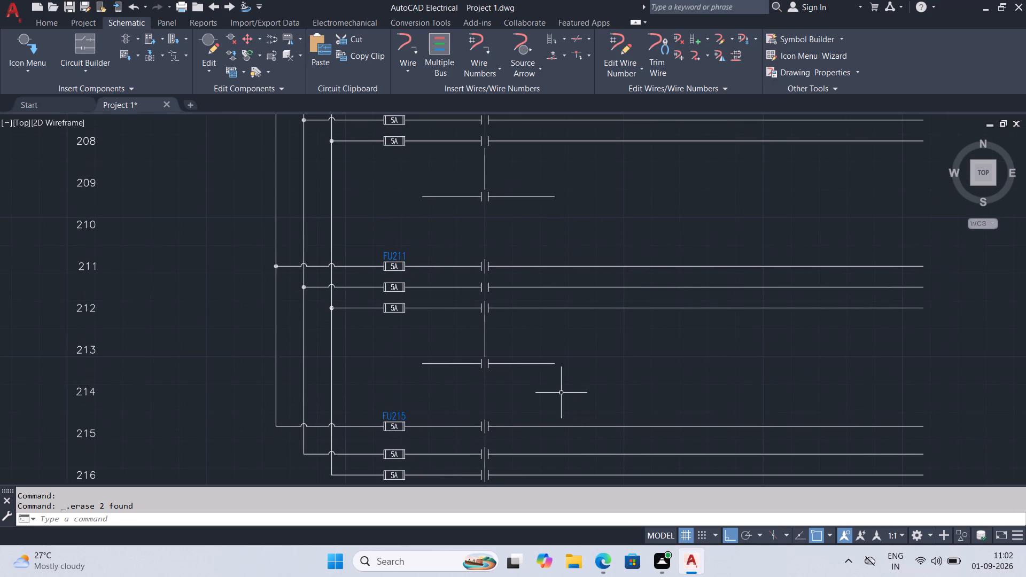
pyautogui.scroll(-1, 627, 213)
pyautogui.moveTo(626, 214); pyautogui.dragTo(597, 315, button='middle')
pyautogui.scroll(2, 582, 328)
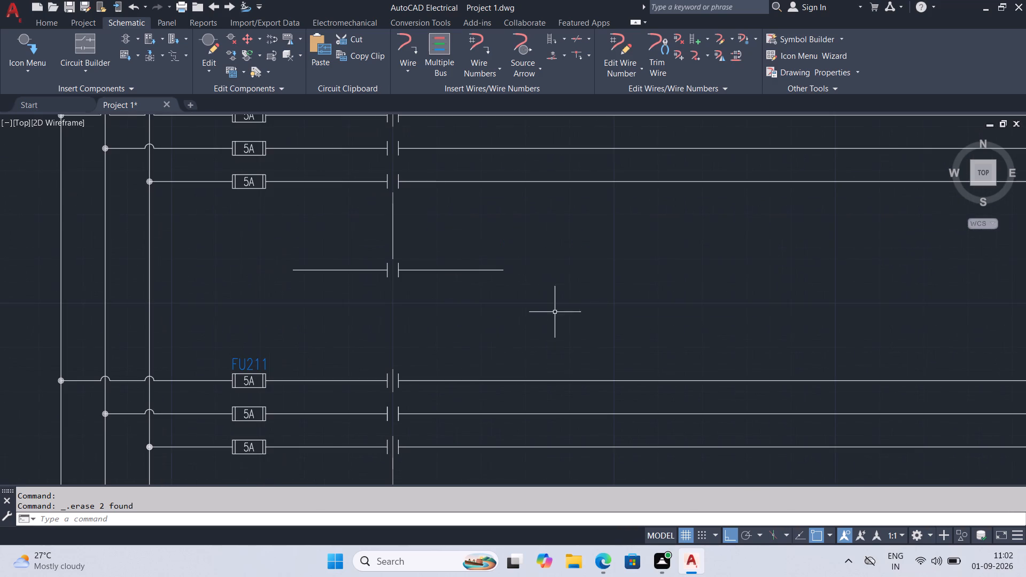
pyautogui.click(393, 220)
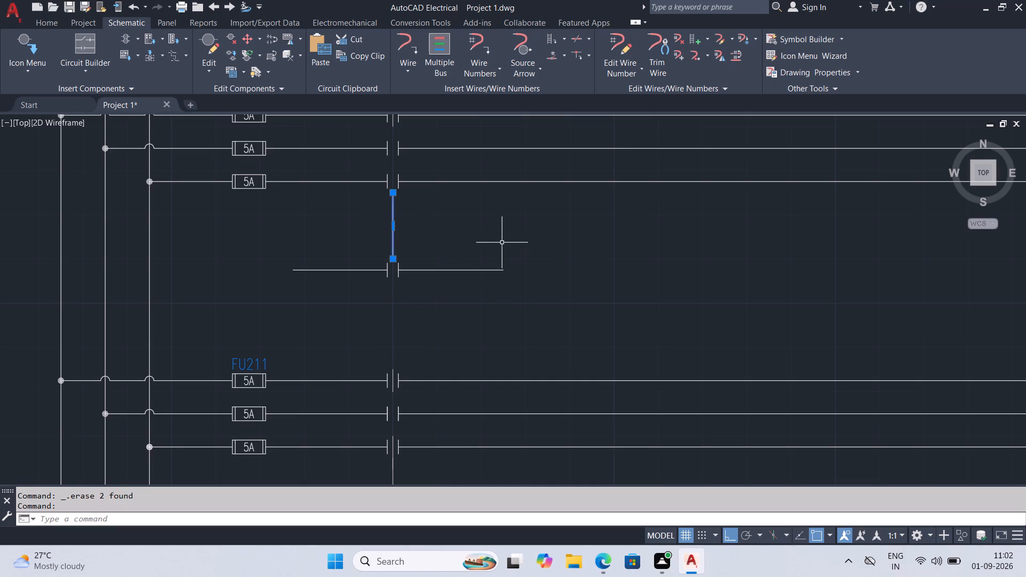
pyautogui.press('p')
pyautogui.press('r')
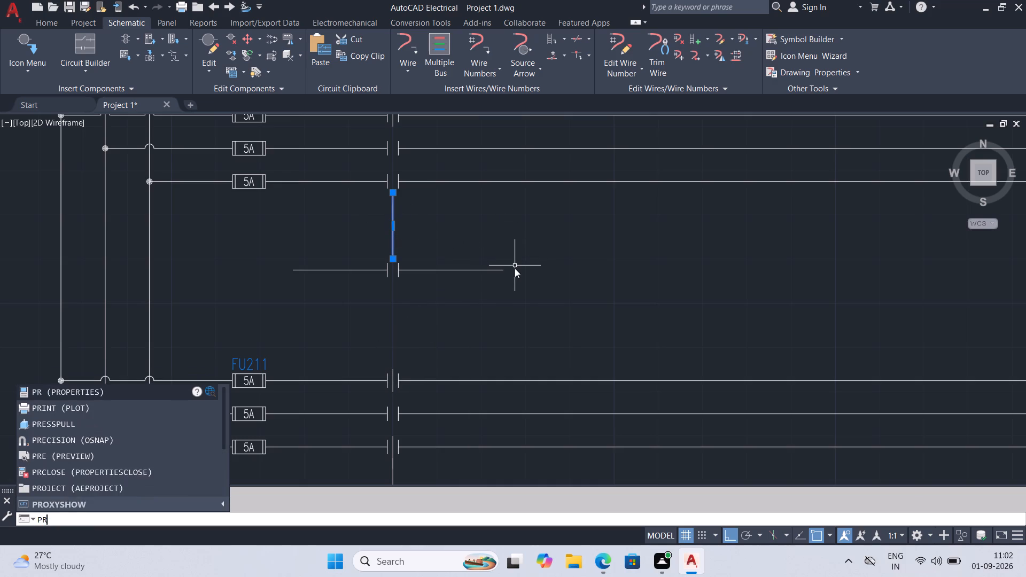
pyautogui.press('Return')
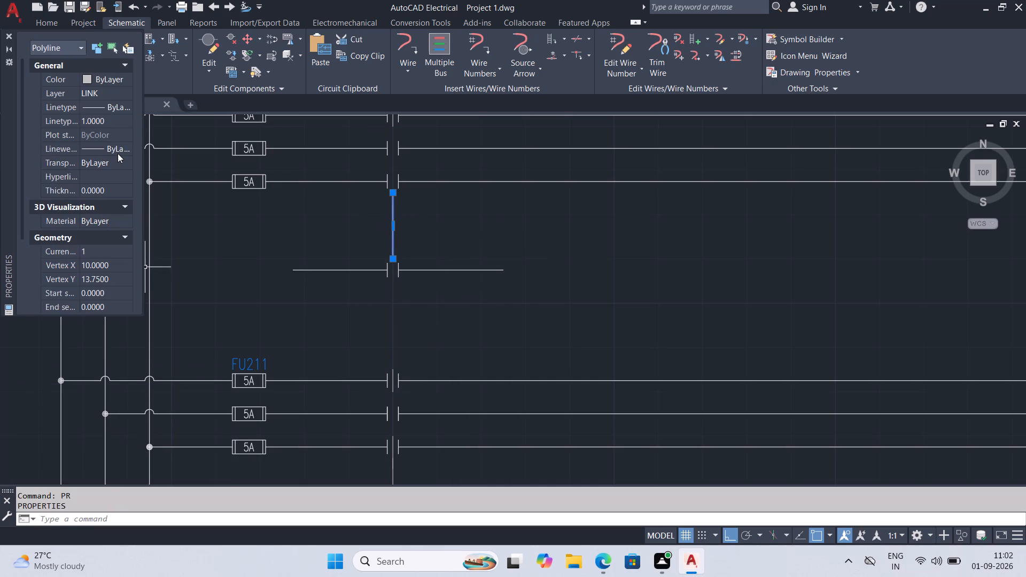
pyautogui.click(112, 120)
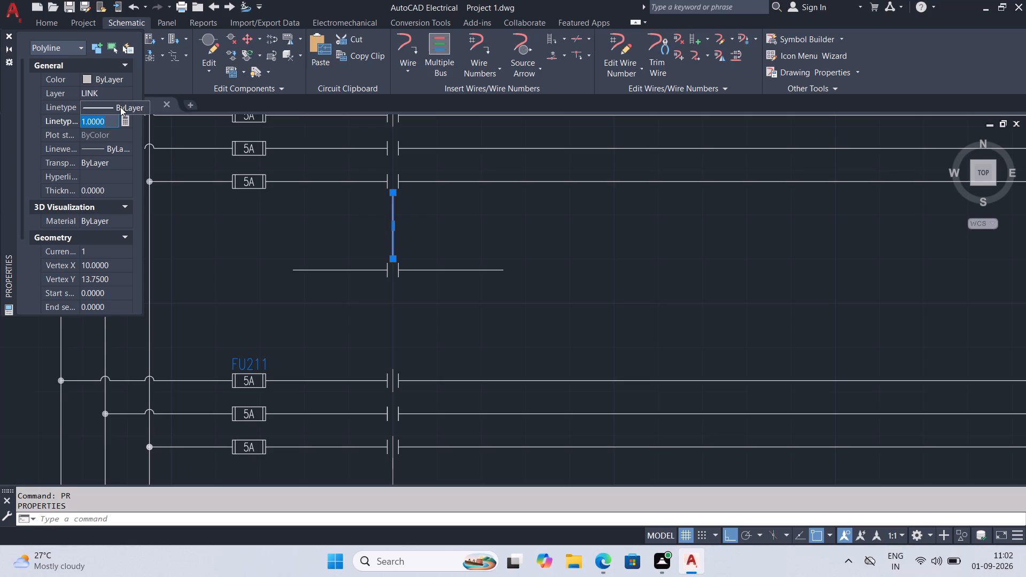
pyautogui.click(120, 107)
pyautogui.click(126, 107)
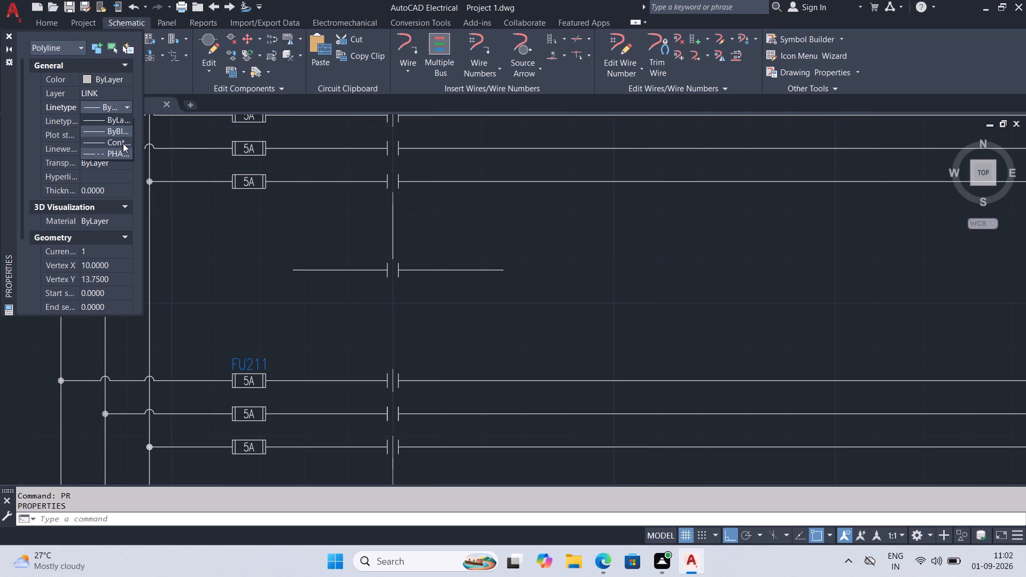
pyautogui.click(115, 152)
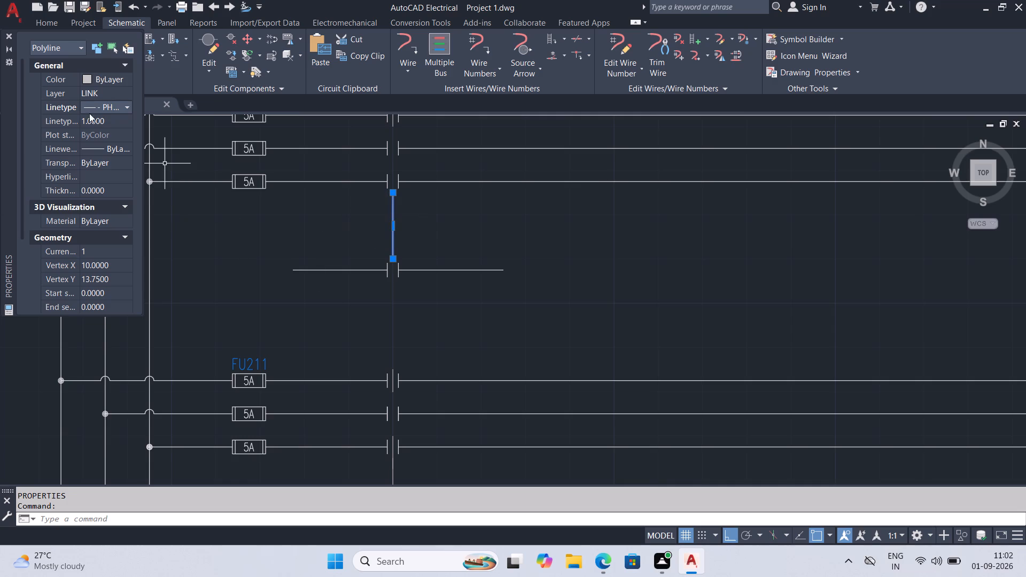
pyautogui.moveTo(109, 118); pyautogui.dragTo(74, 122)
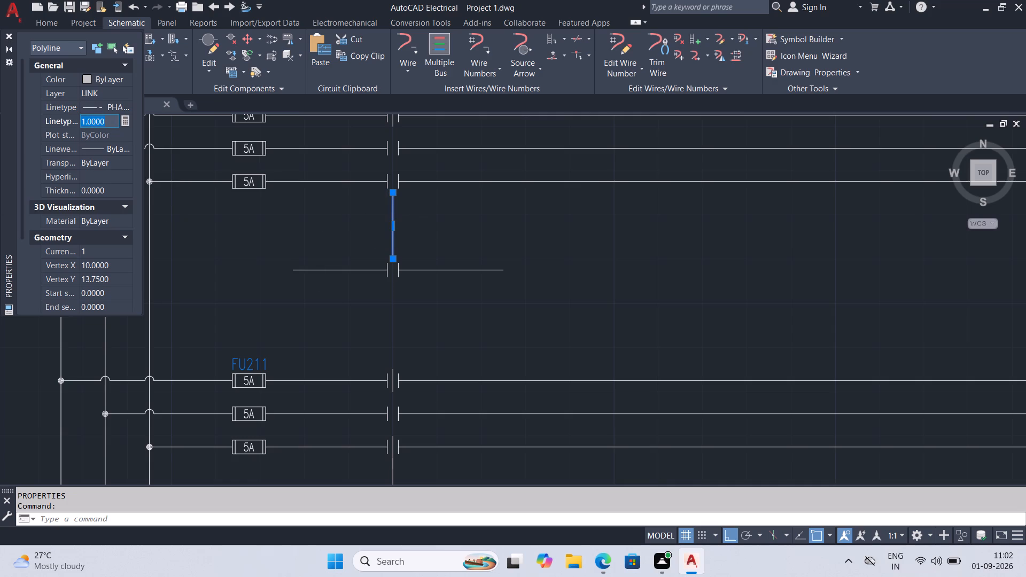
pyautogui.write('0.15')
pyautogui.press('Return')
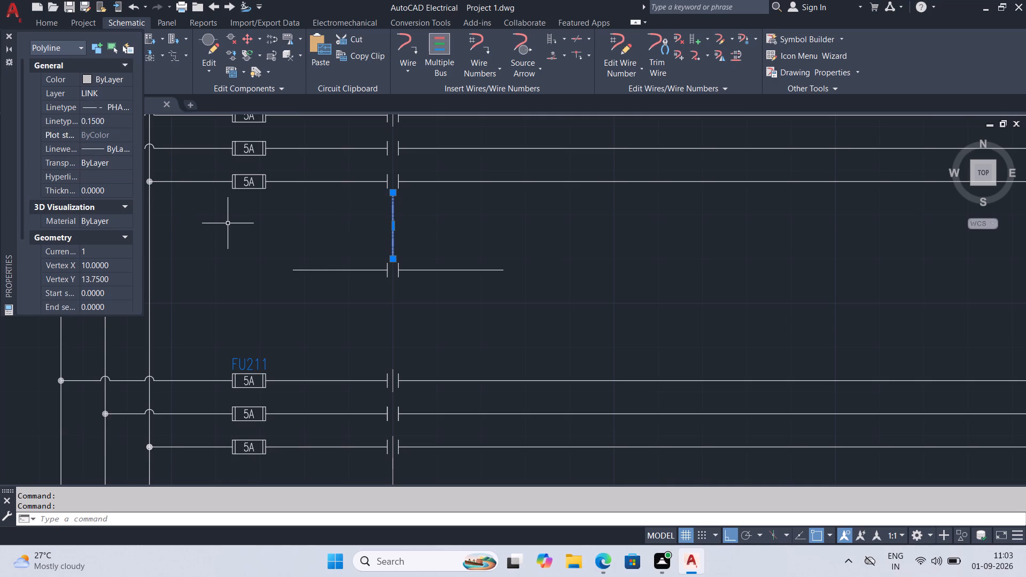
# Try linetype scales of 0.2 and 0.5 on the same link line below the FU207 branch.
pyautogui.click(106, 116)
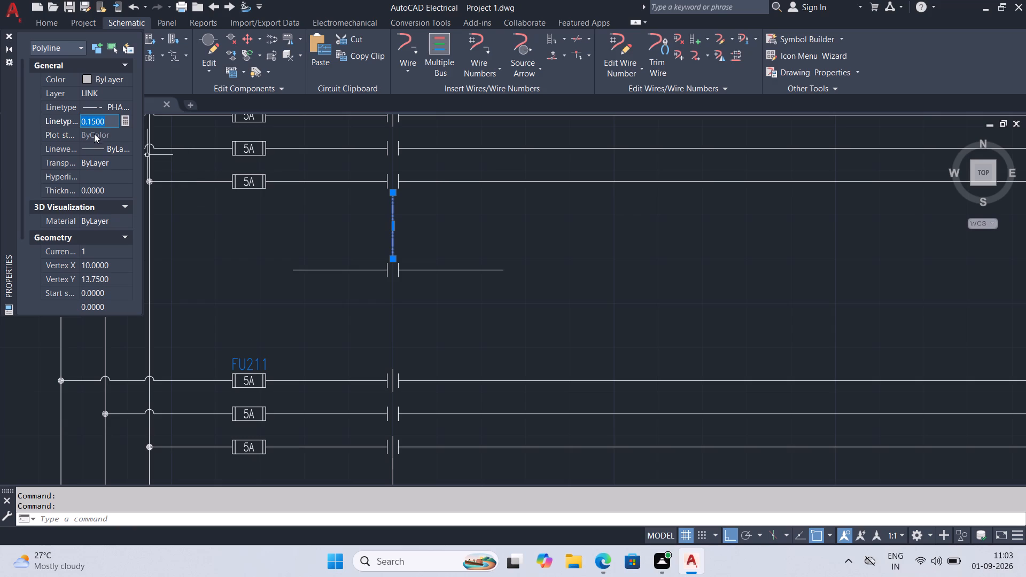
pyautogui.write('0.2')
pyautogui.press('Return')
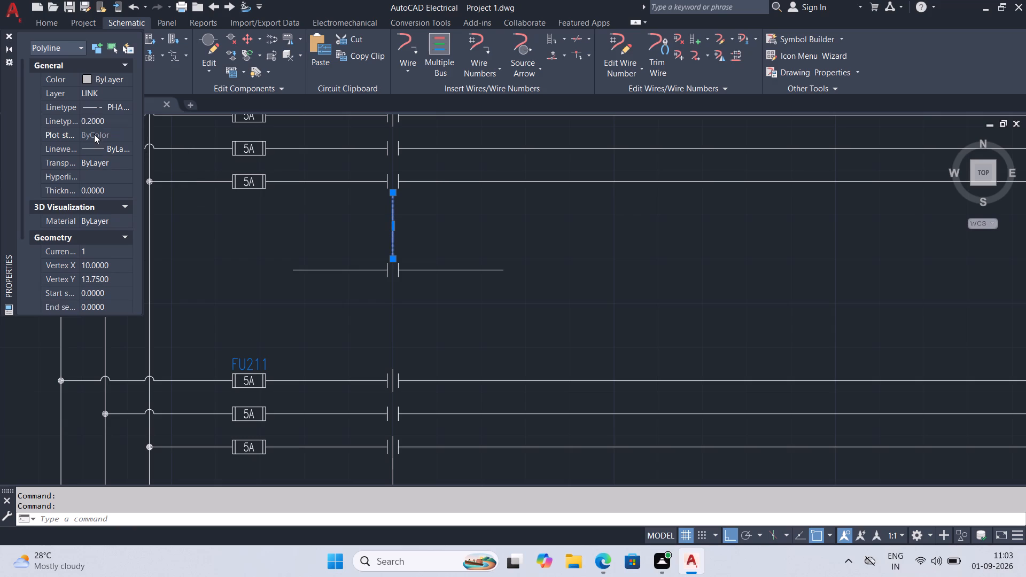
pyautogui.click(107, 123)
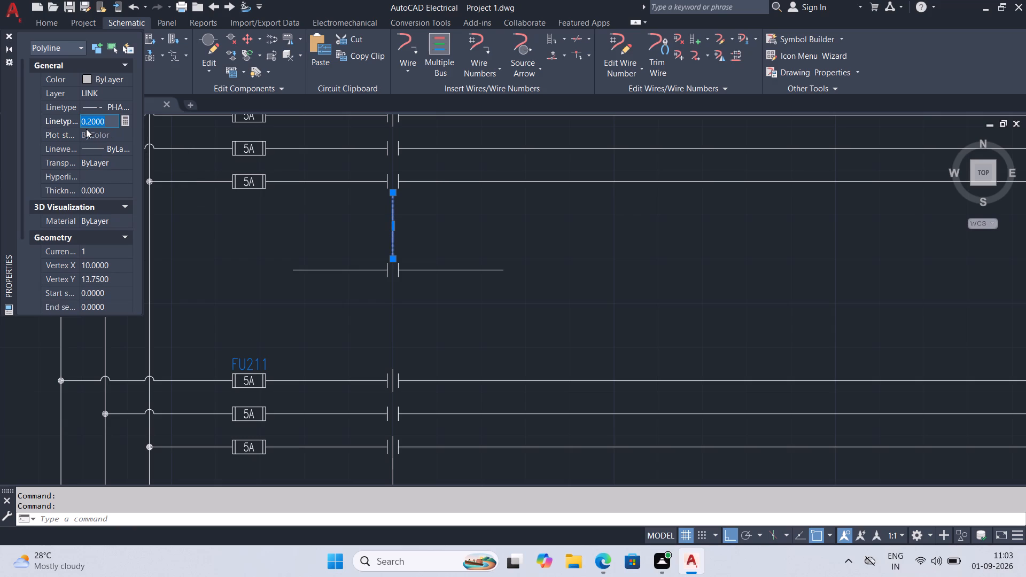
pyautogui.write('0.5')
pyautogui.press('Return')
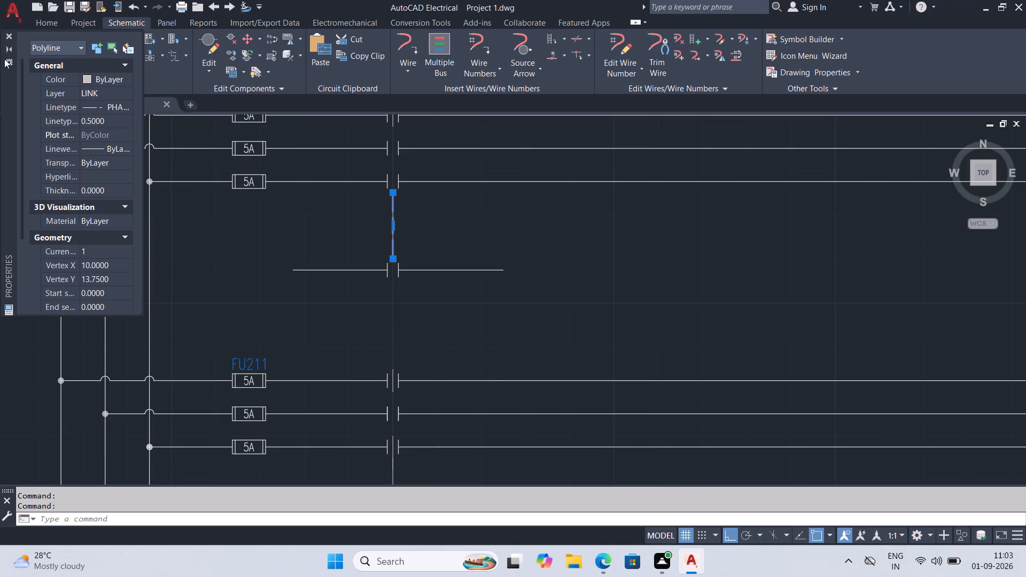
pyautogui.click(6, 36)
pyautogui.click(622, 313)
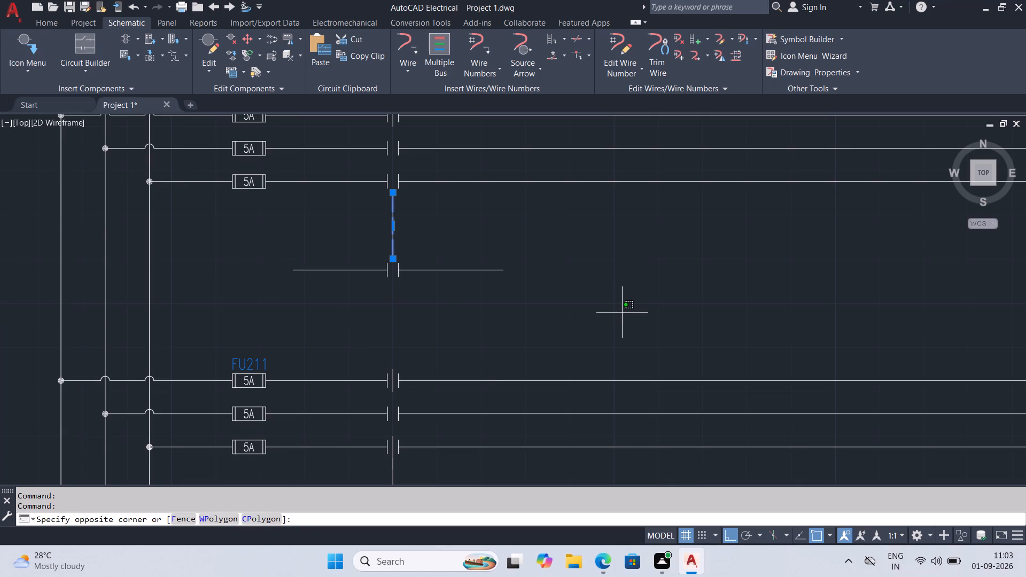
# Save the drawing.
pyautogui.hotkey('ctrl', 's')
# Delete the longer overlapping link line above the short-wire contact near line 209.
pyautogui.scroll(2, 379, 232)
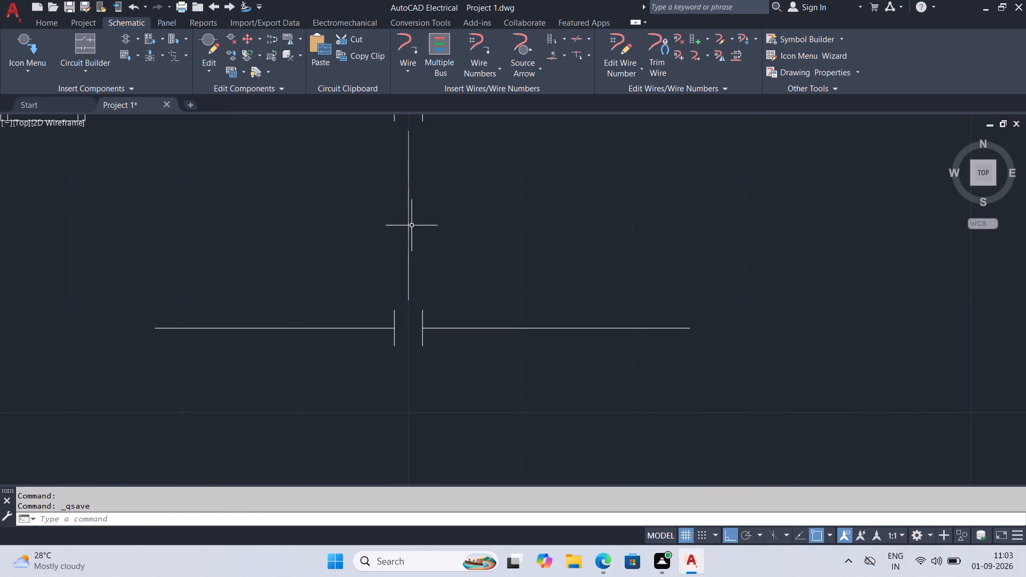
pyautogui.click(409, 224)
pyautogui.press('Delete')
# Set the linetype scale of the remaining link lines below the FU207 and FU211 branches to 0.5.
pyautogui.click(408, 206)
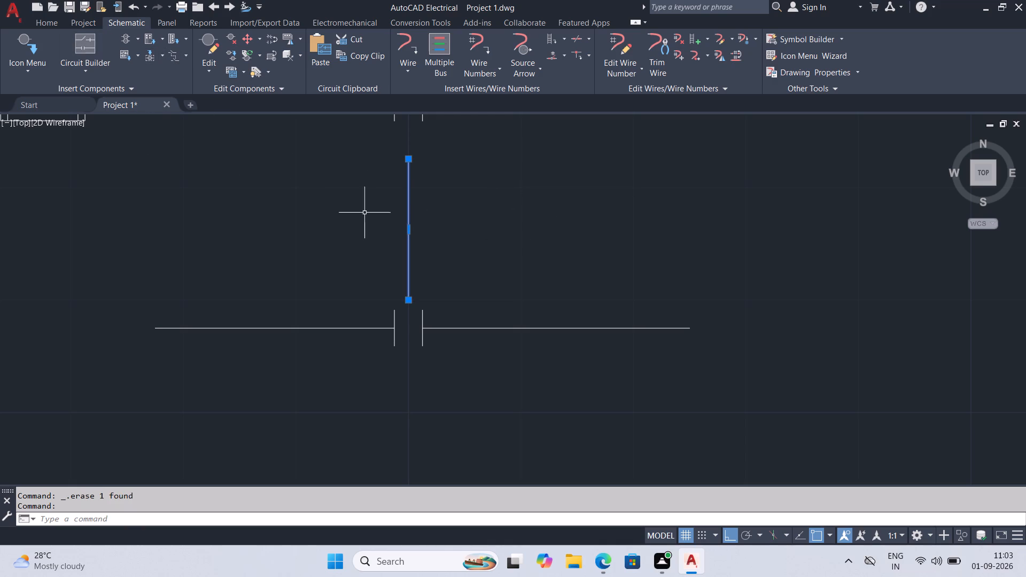
pyautogui.scroll(-2, 413, 213)
pyautogui.scroll(-1, 509, 240)
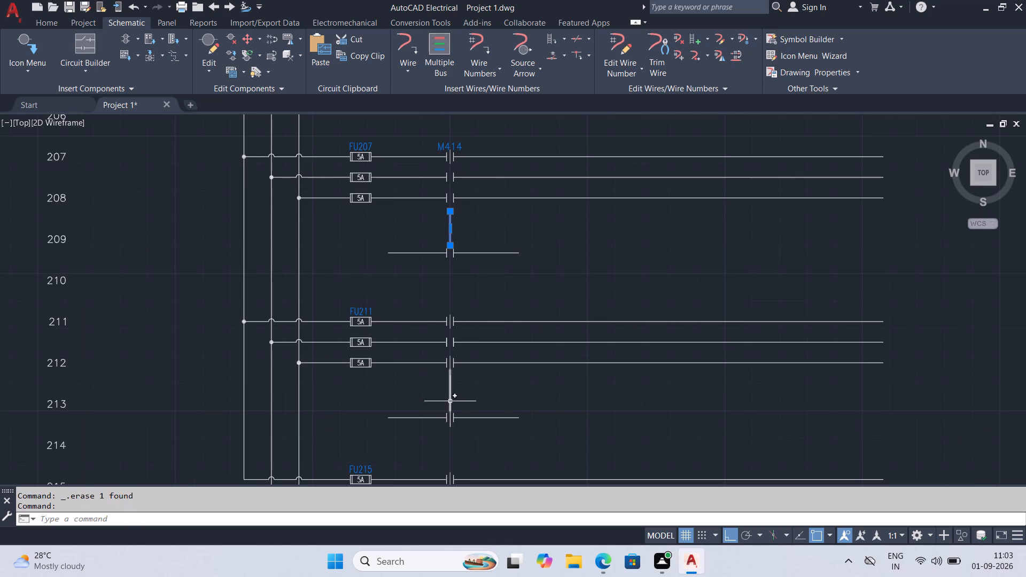
pyautogui.click(449, 400)
pyautogui.scroll(-1, 568, 367)
pyautogui.scroll(2, 568, 376)
pyautogui.moveTo(437, 356); pyautogui.dragTo(432, 344, button='middle')
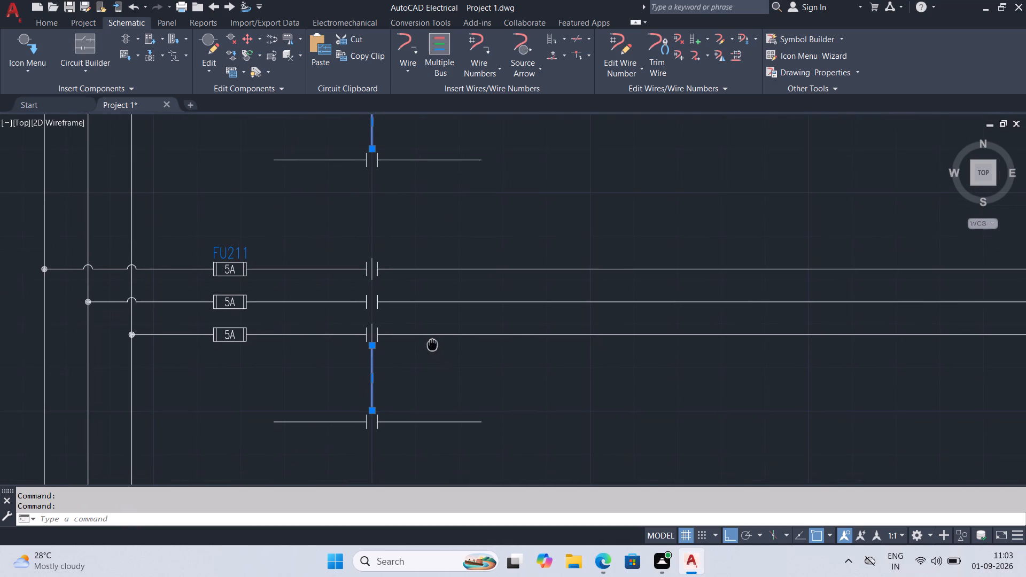
pyautogui.moveTo(432, 344); pyautogui.dragTo(432, 343, button='middle')
pyautogui.scroll(2, 433, 328)
pyautogui.moveTo(352, 347); pyautogui.dragTo(386, 243, button='middle')
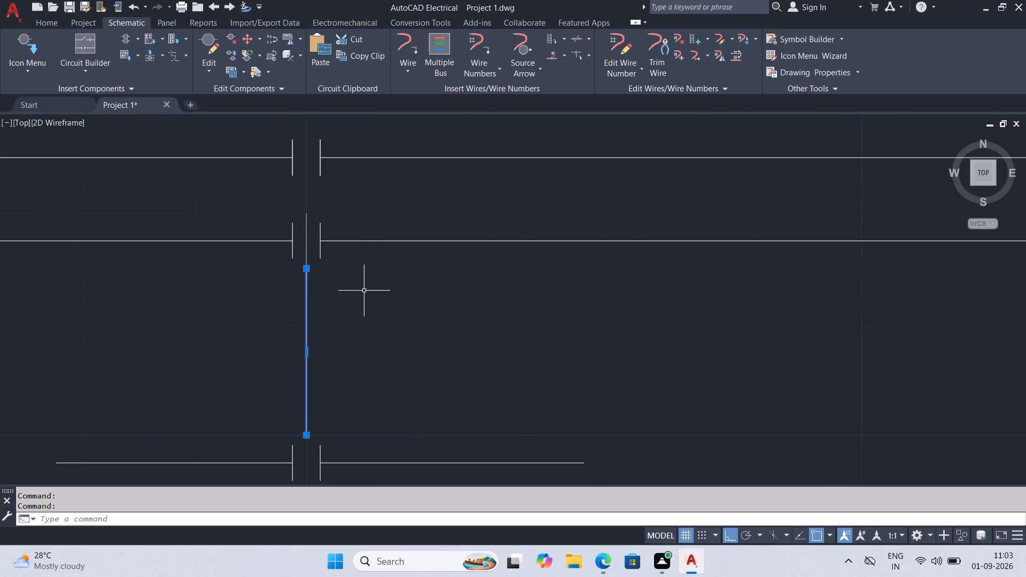
pyautogui.scroll(-3, 363, 294)
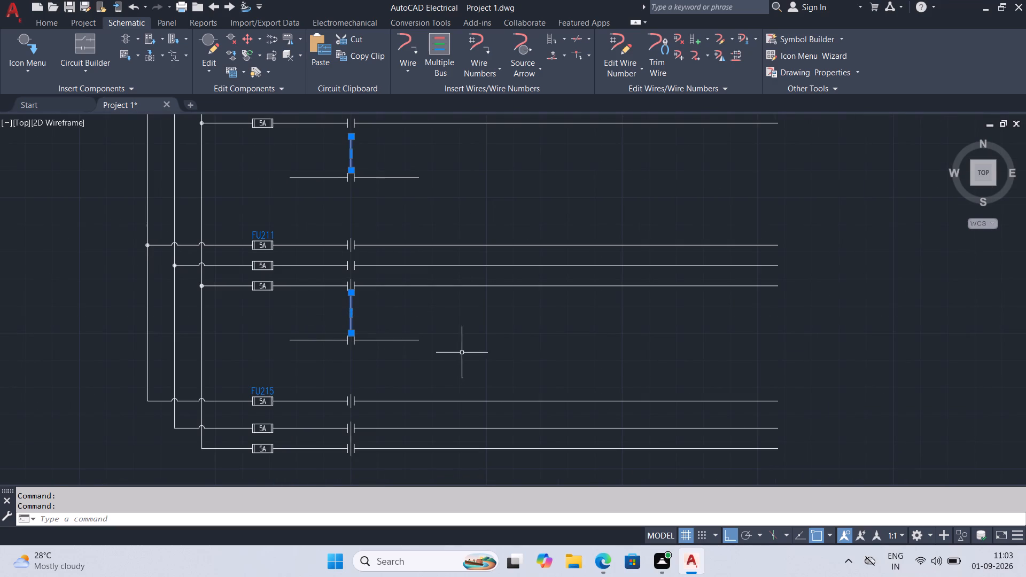
pyautogui.moveTo(463, 199); pyautogui.dragTo(446, 325, button='middle')
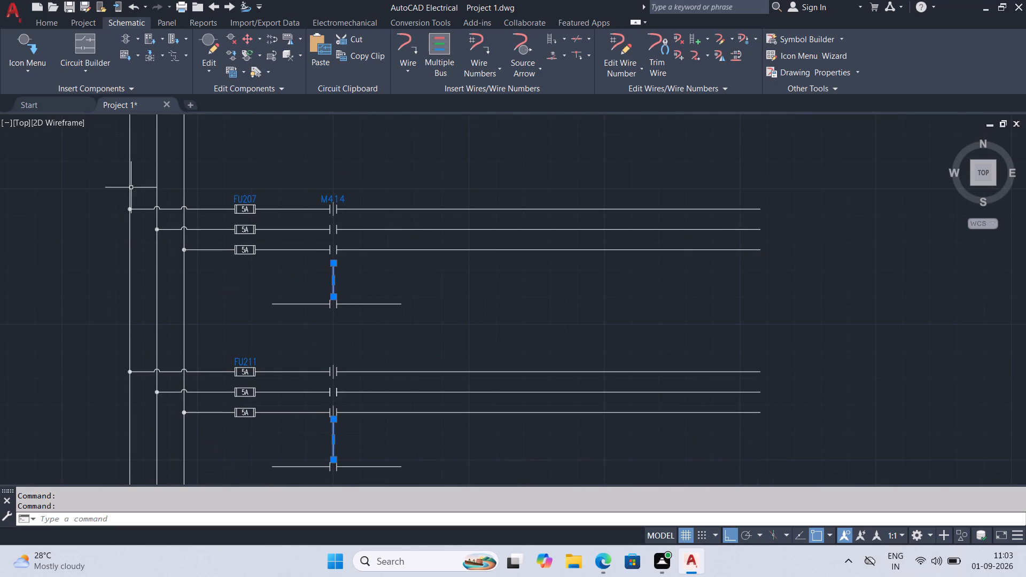
pyautogui.press('p')
pyautogui.press('r')
pyautogui.press('Return')
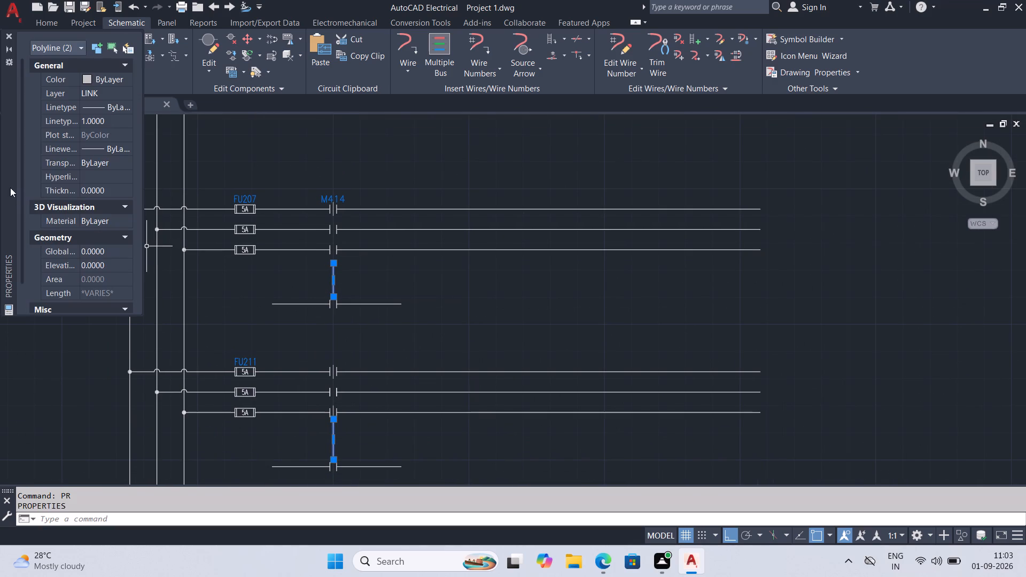
pyautogui.click(114, 126)
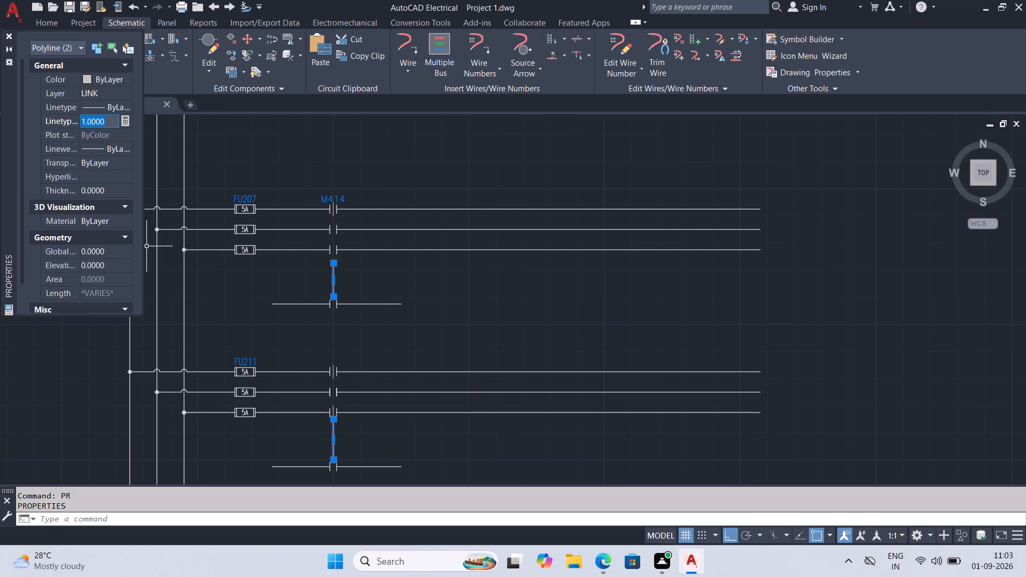
pyautogui.write('0.5')
pyautogui.press('Return')
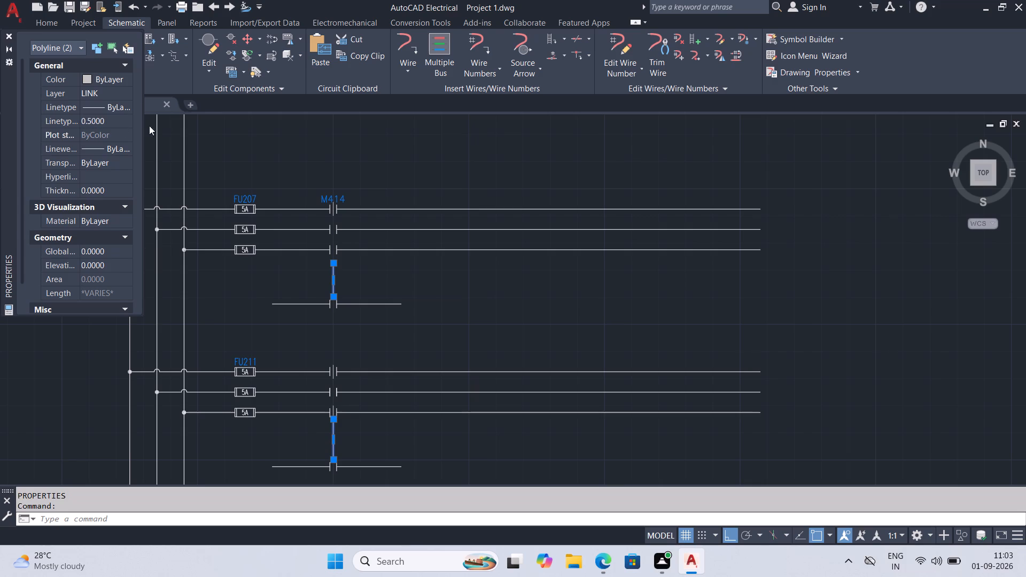
pyautogui.click(13, 37)
# Save the drawing.
pyautogui.hotkey('ctrl', 's')
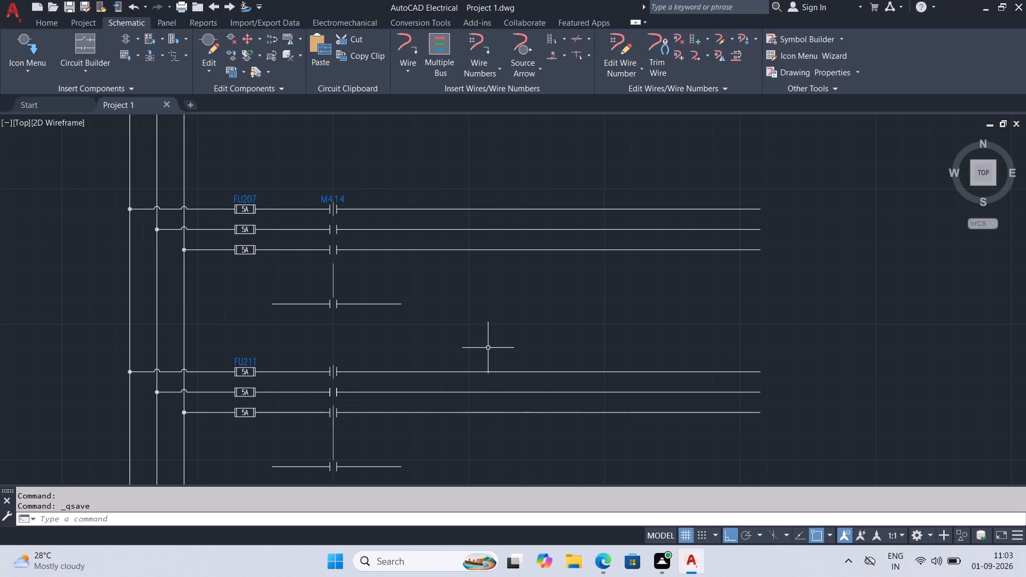
# Delete the link line between the FU211 branch's lowest contact and the short-wire contact near line 213.
pyautogui.scroll(-1, 393, 327)
pyautogui.moveTo(353, 447); pyautogui.dragTo(366, 388, button='middle')
pyautogui.scroll(2, 392, 378)
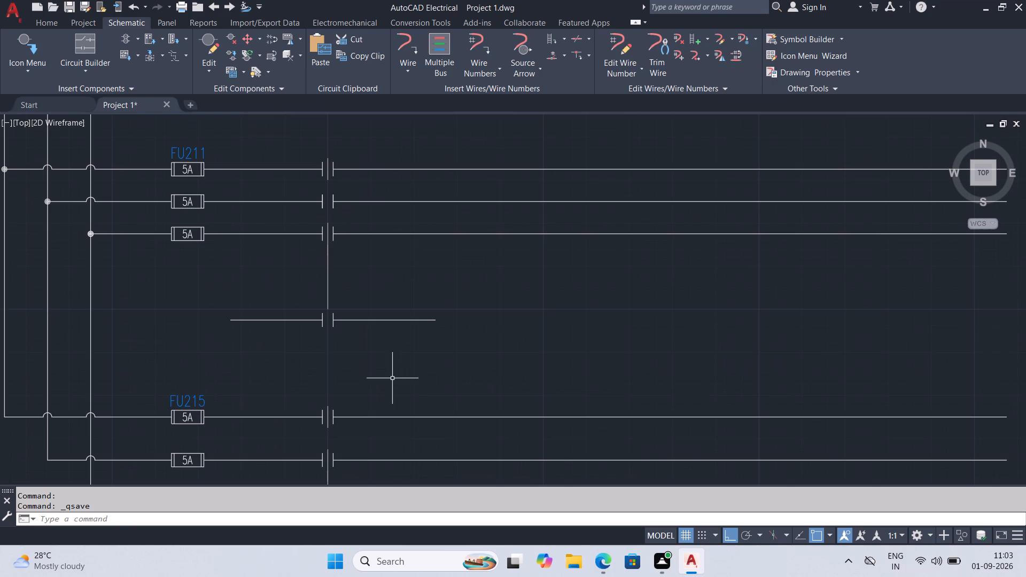
pyautogui.click(328, 287)
pyautogui.scroll(2, 456, 320)
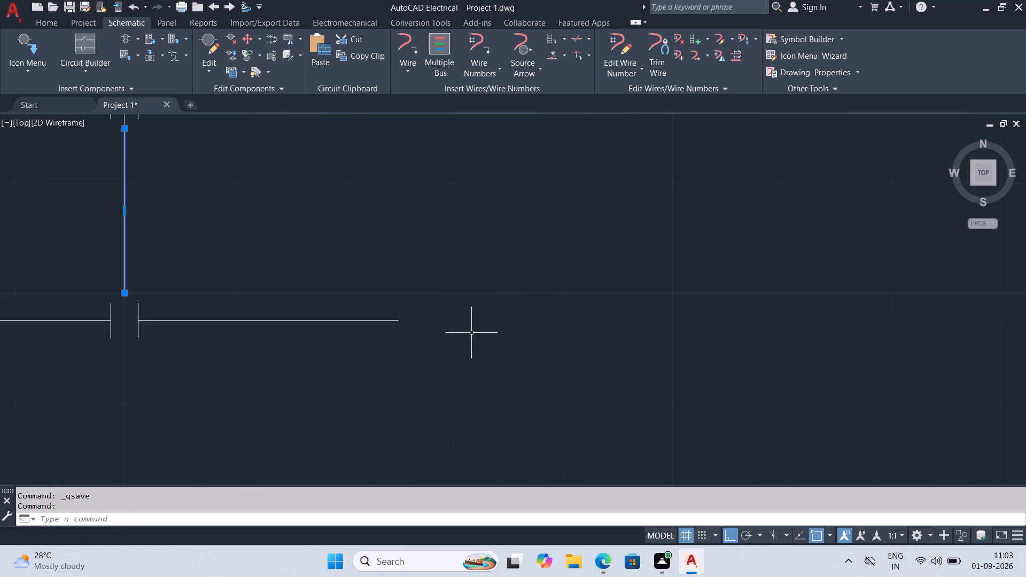
pyautogui.press('Delete')
pyautogui.scroll(-1, 333, 292)
pyautogui.moveTo(333, 292); pyautogui.dragTo(399, 344, button='middle')
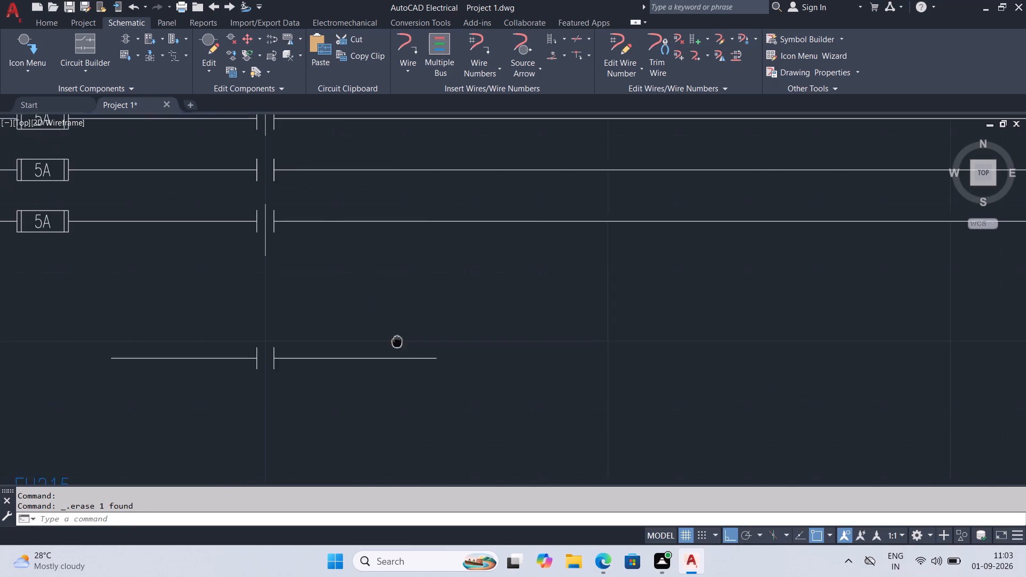
pyautogui.moveTo(399, 344); pyautogui.dragTo(399, 344, button='middle')
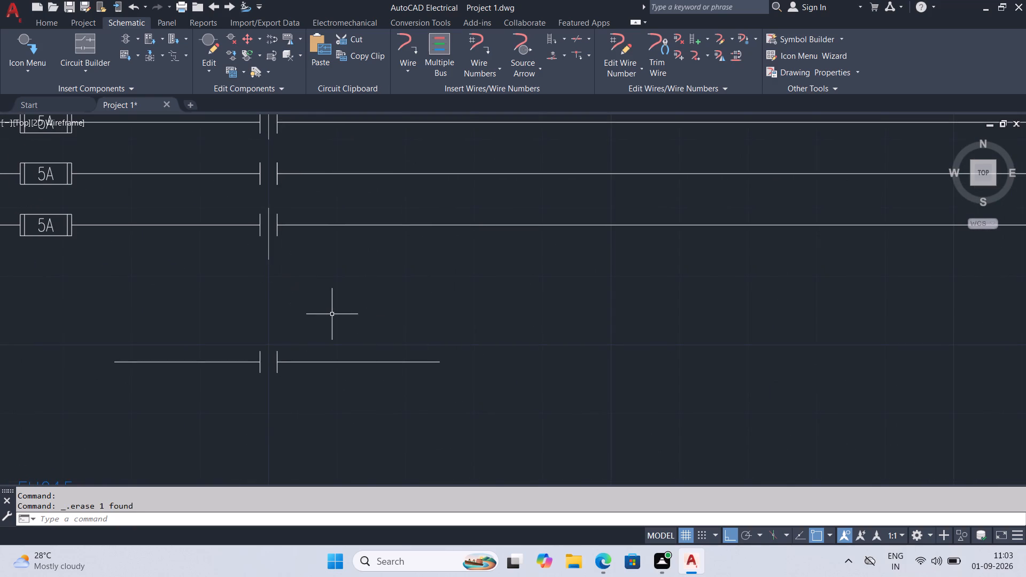
# Undo the deletion of the link line between the FU211 branch's lowest contact and the short-wire contact near line 213.
pyautogui.hotkey('ctrl', 'z')
pyautogui.hotkey('ctrl', 'z')
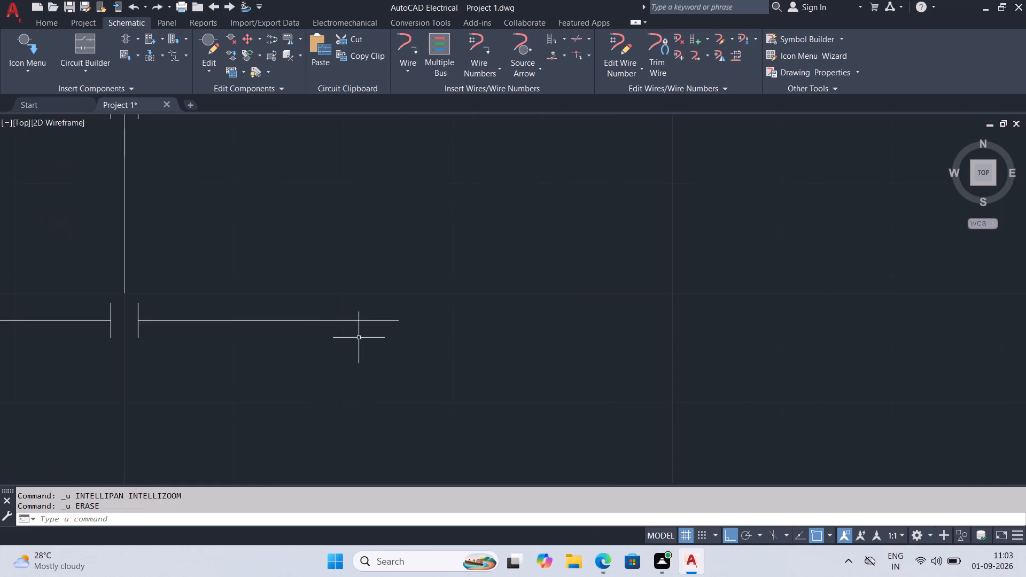
pyautogui.scroll(-3, 363, 339)
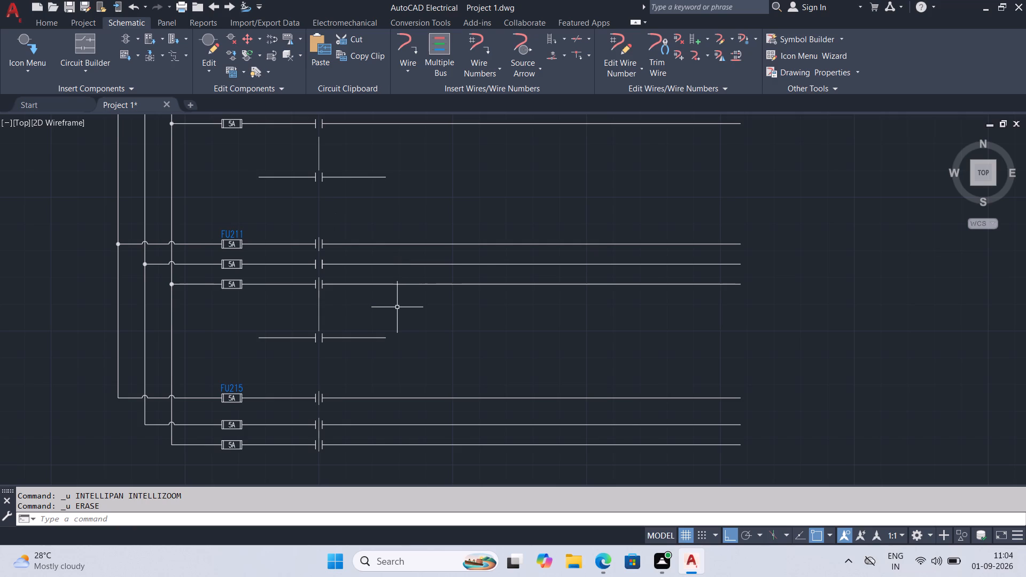
# Save the drawing.
pyautogui.hotkey('ctrl', 's')
pyautogui.hotkey('ctrl', 's')
pyautogui.hotkey('ctrl', 's')
pyautogui.hotkey('ctrl', 's')
pyautogui.hotkey('ctrl', 's')
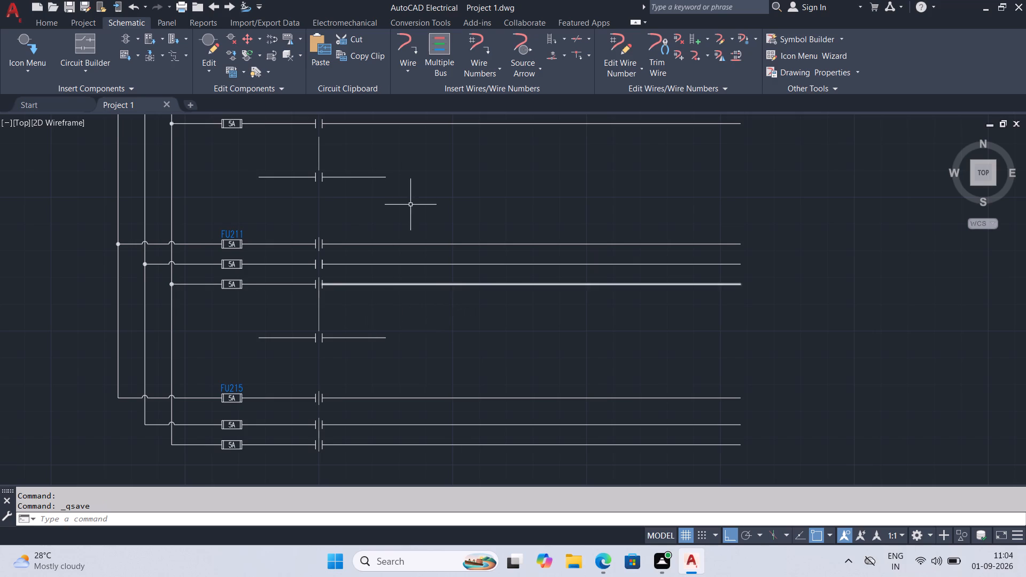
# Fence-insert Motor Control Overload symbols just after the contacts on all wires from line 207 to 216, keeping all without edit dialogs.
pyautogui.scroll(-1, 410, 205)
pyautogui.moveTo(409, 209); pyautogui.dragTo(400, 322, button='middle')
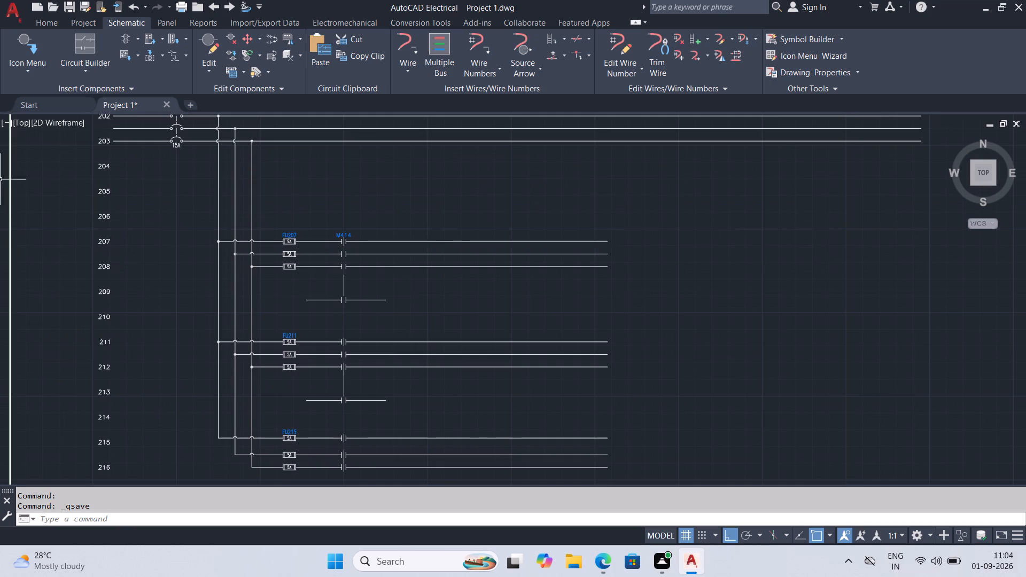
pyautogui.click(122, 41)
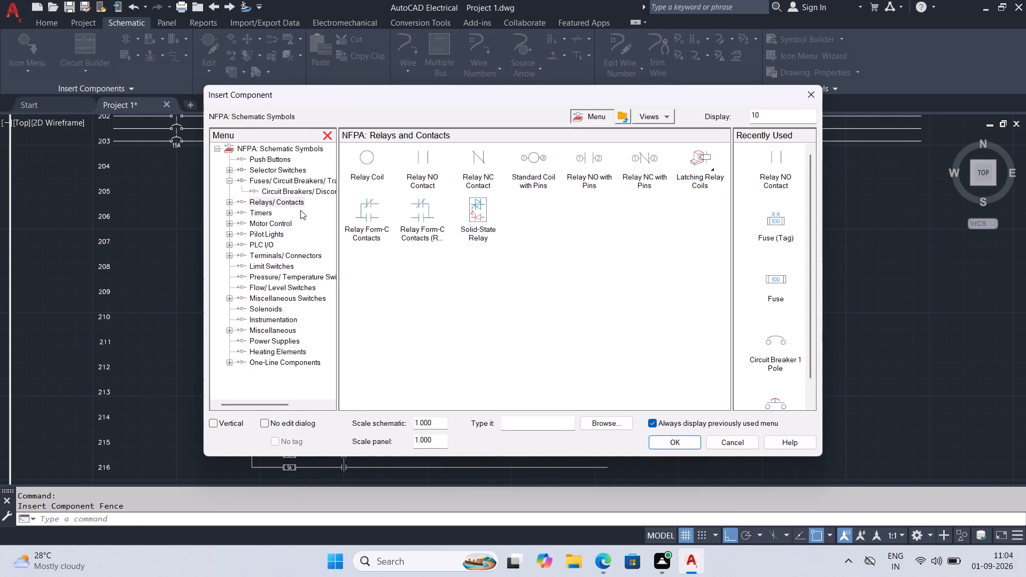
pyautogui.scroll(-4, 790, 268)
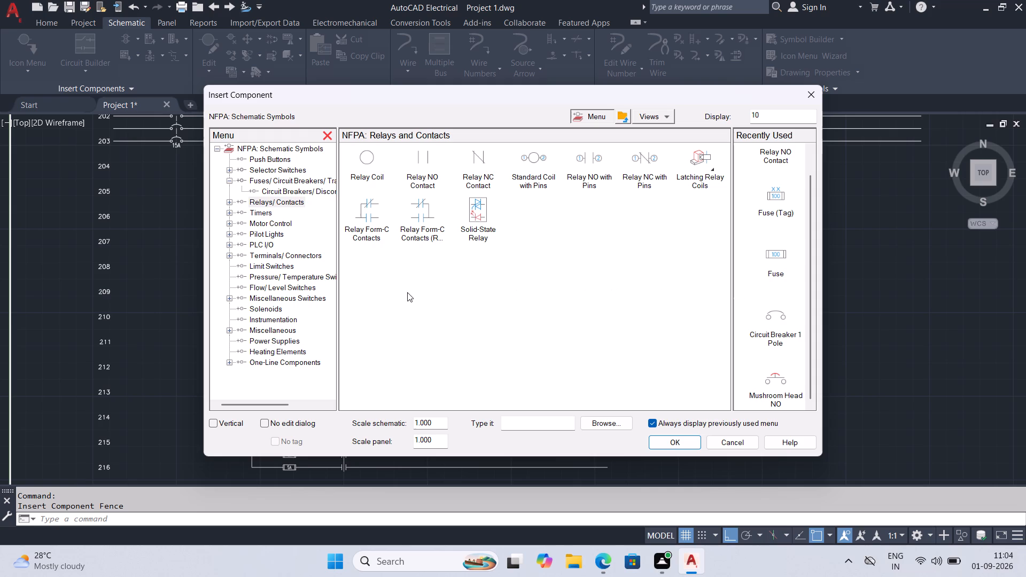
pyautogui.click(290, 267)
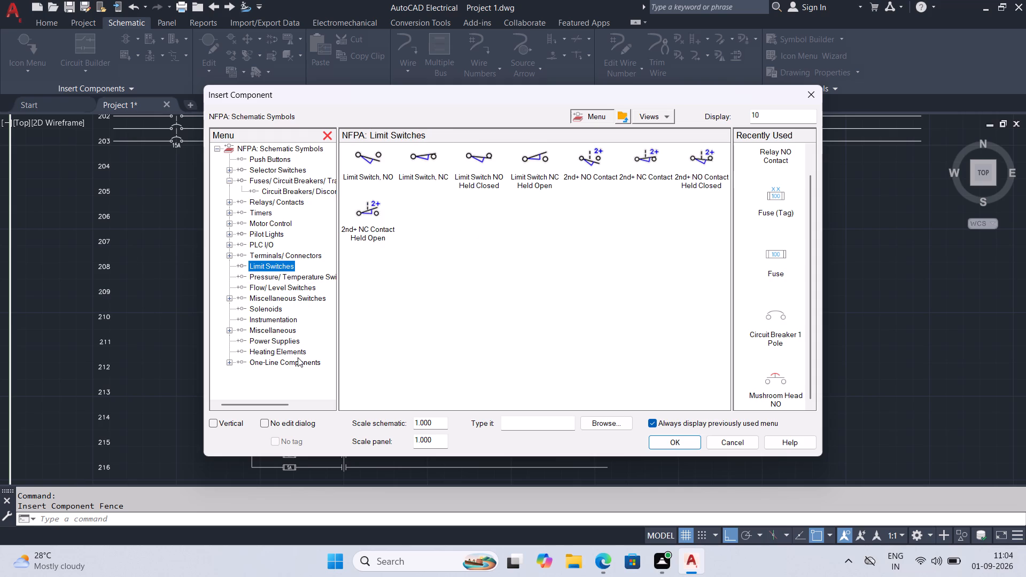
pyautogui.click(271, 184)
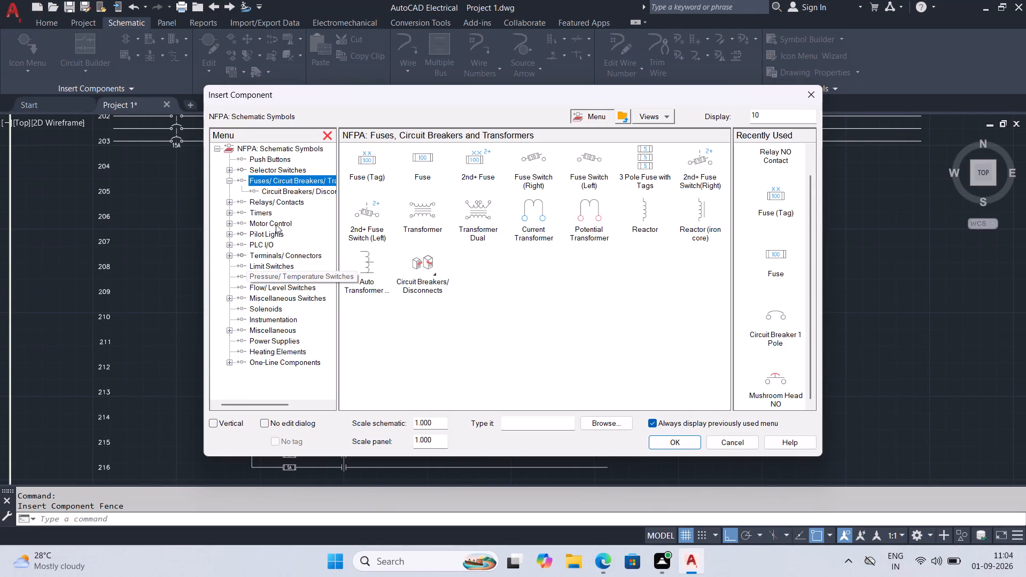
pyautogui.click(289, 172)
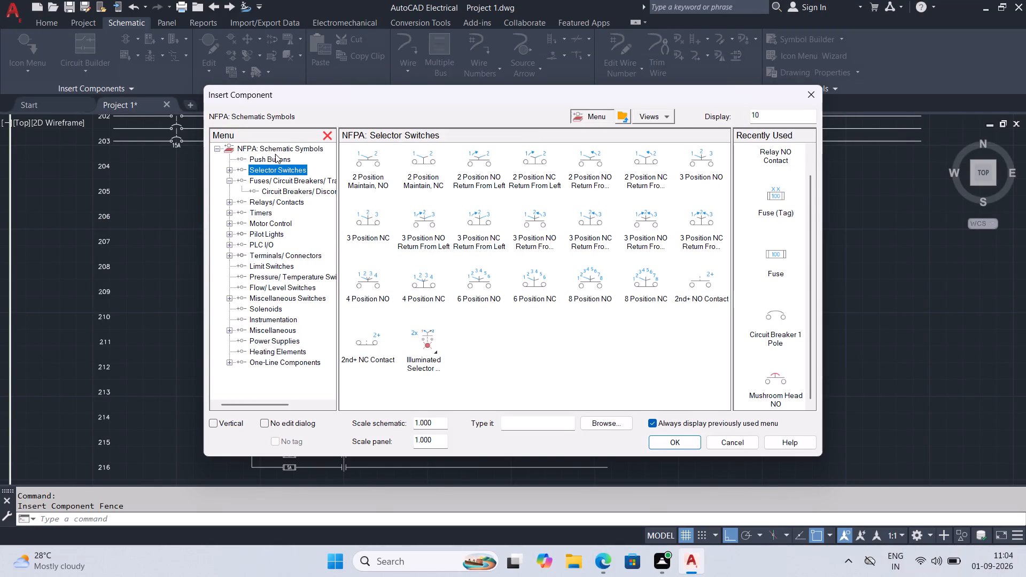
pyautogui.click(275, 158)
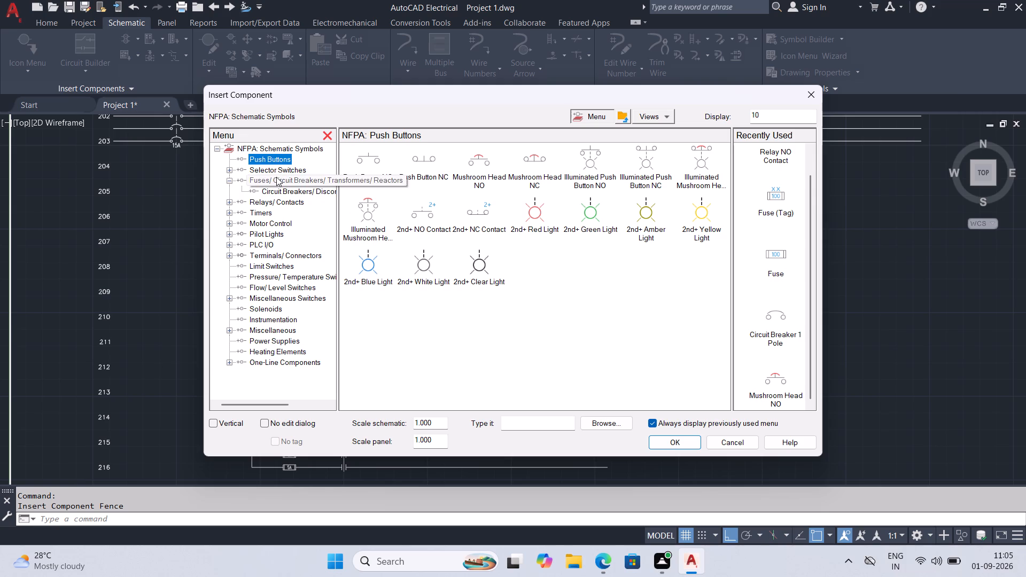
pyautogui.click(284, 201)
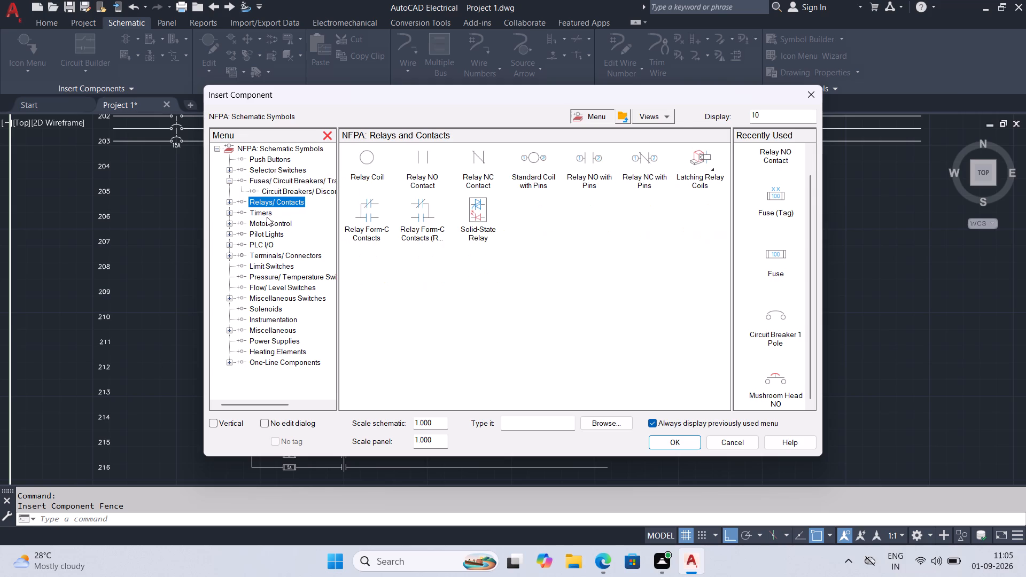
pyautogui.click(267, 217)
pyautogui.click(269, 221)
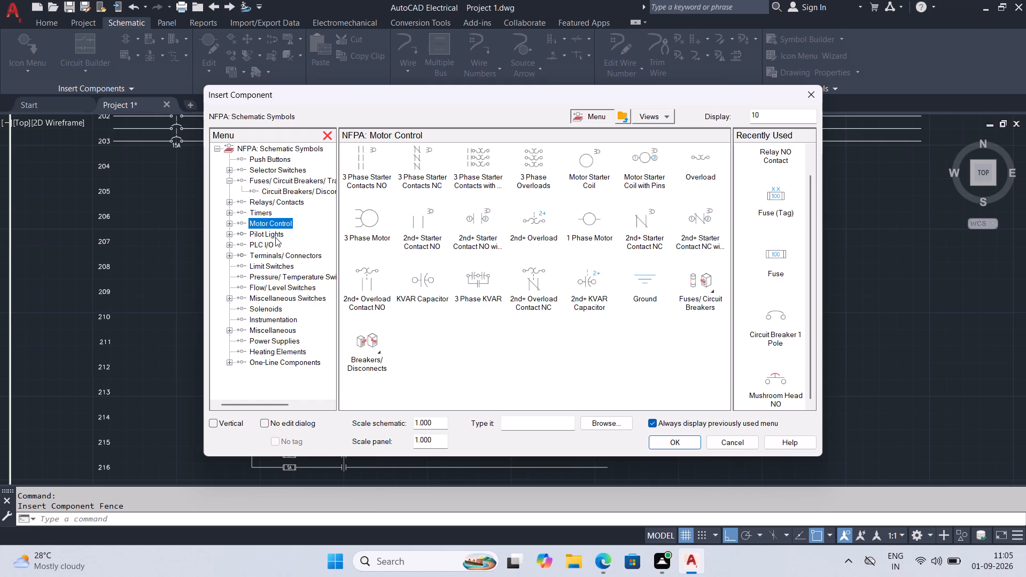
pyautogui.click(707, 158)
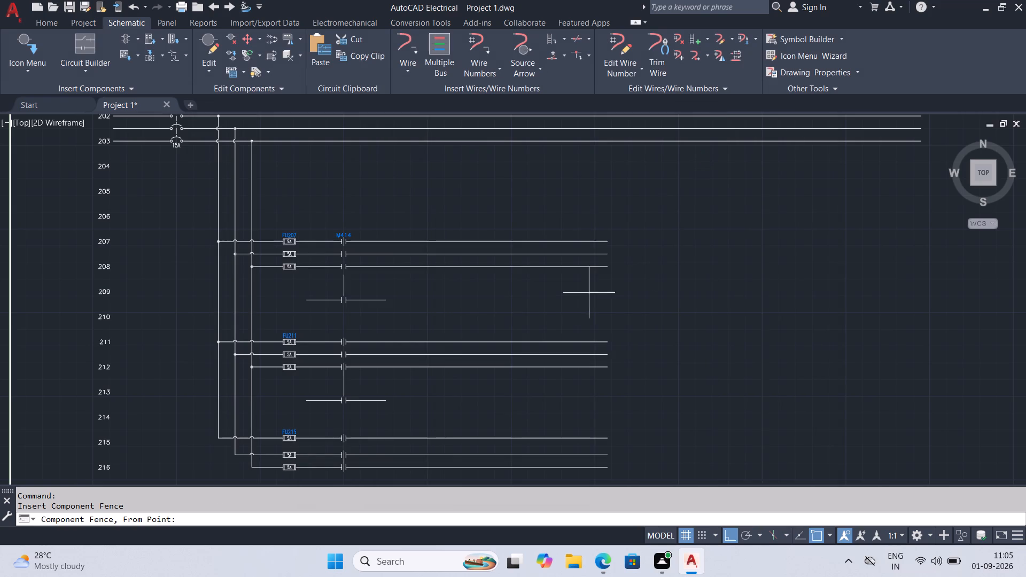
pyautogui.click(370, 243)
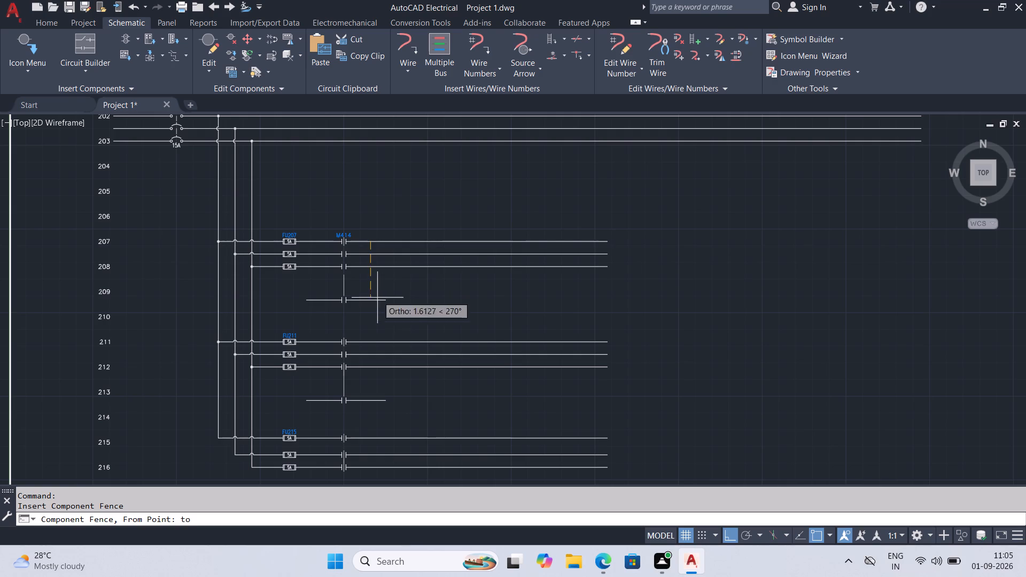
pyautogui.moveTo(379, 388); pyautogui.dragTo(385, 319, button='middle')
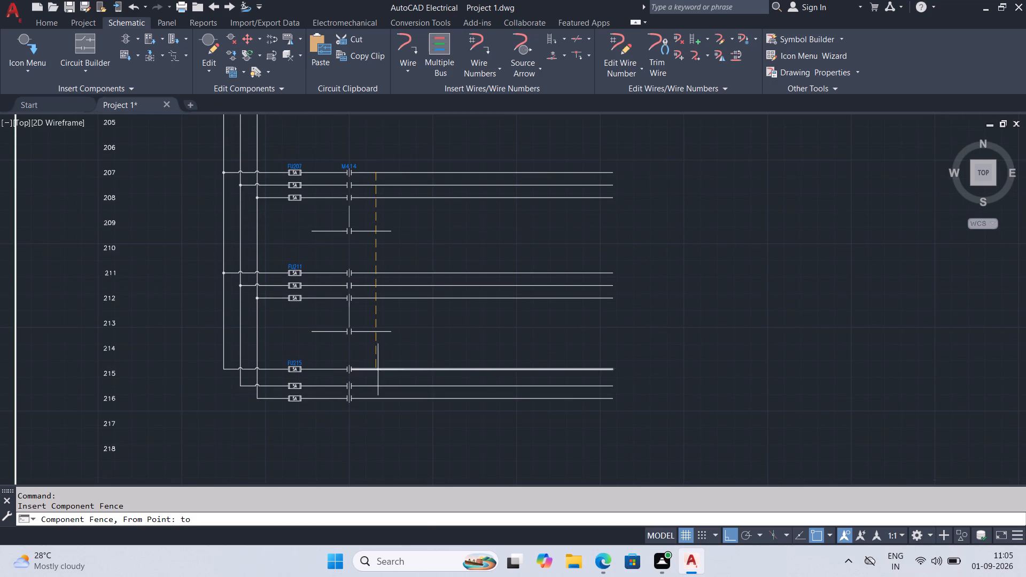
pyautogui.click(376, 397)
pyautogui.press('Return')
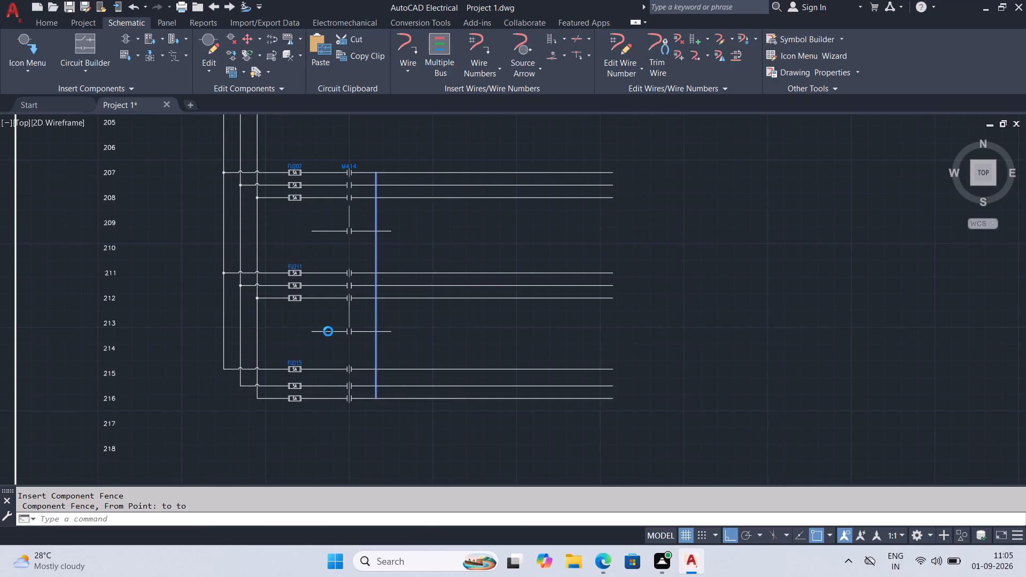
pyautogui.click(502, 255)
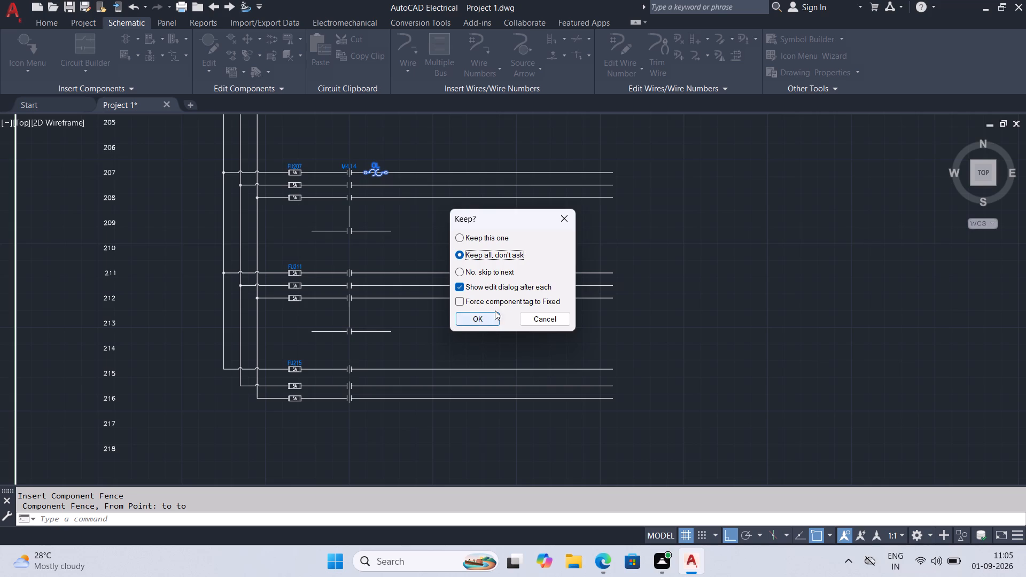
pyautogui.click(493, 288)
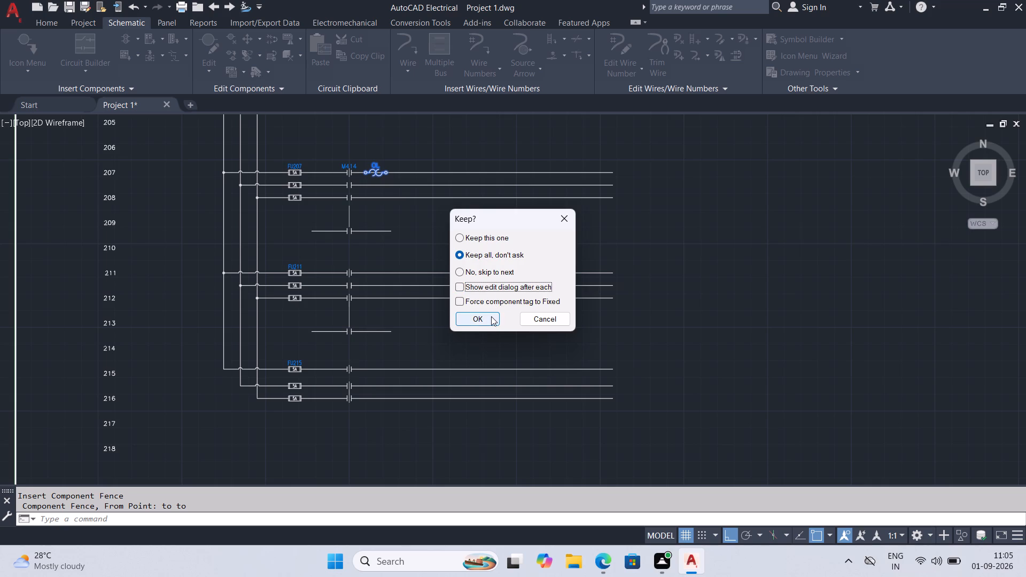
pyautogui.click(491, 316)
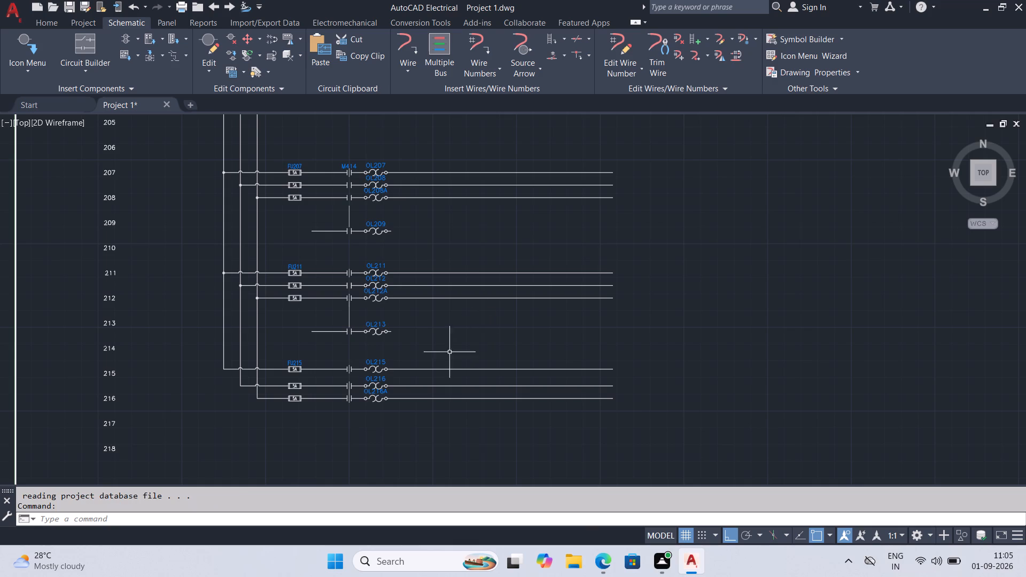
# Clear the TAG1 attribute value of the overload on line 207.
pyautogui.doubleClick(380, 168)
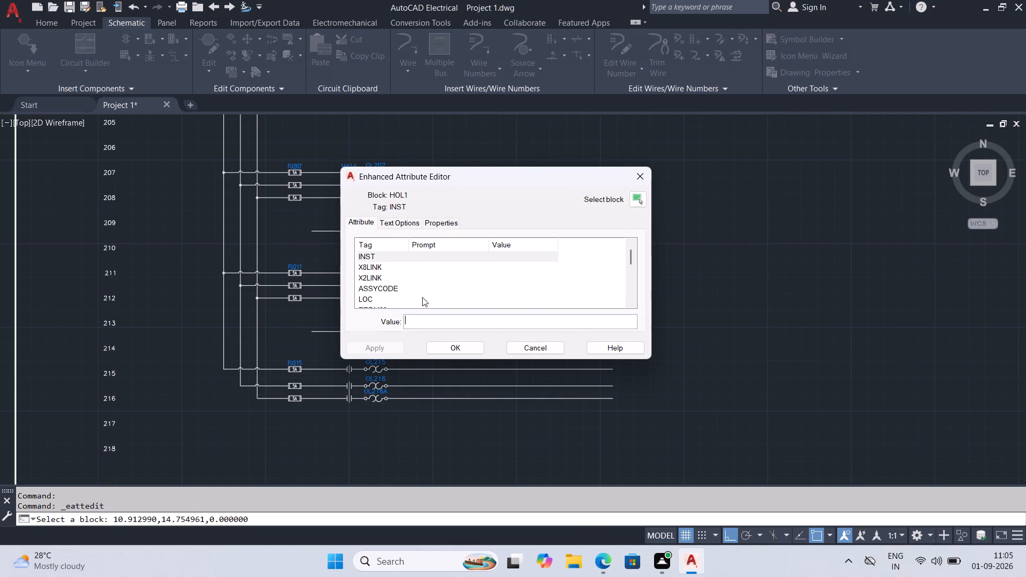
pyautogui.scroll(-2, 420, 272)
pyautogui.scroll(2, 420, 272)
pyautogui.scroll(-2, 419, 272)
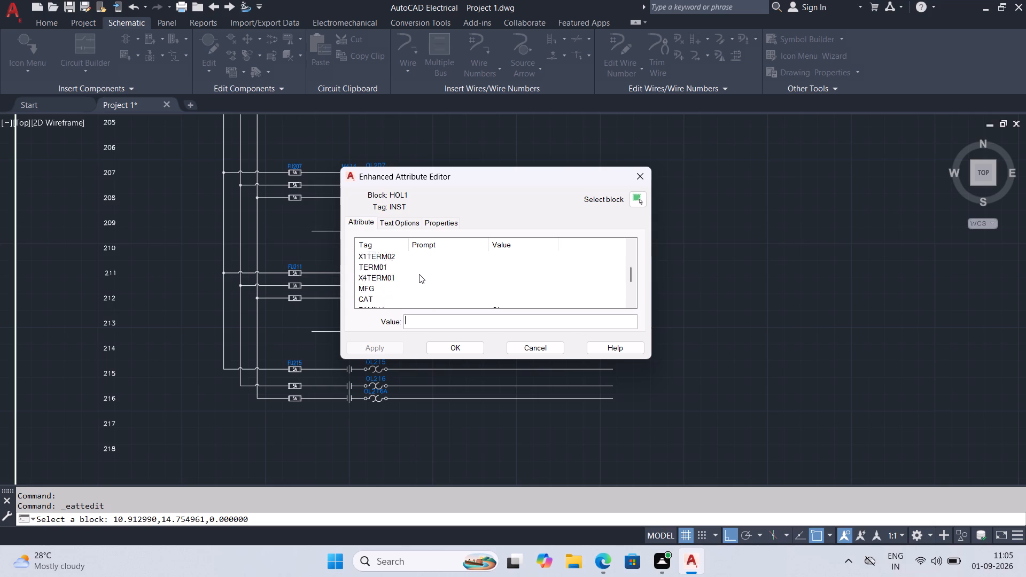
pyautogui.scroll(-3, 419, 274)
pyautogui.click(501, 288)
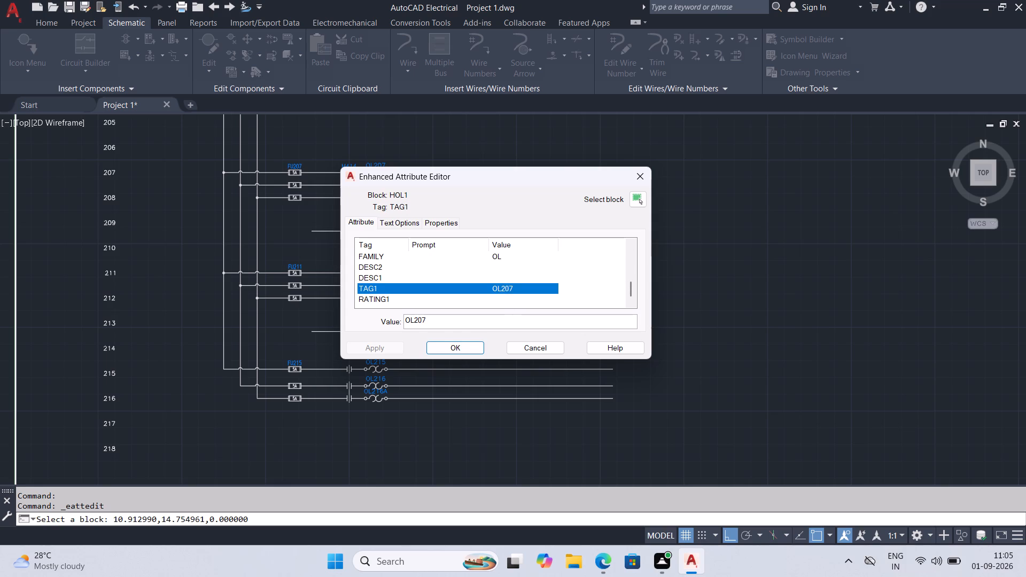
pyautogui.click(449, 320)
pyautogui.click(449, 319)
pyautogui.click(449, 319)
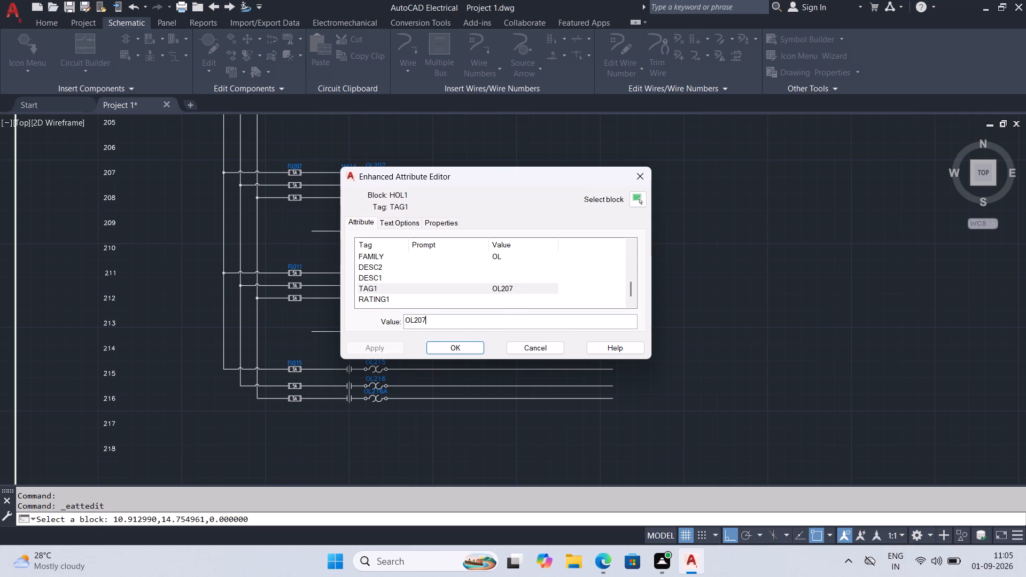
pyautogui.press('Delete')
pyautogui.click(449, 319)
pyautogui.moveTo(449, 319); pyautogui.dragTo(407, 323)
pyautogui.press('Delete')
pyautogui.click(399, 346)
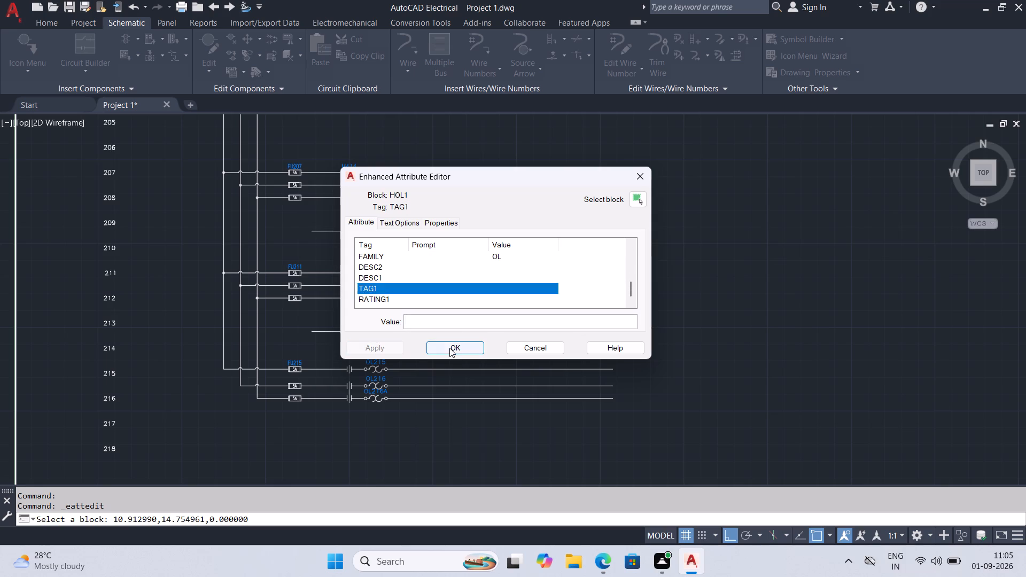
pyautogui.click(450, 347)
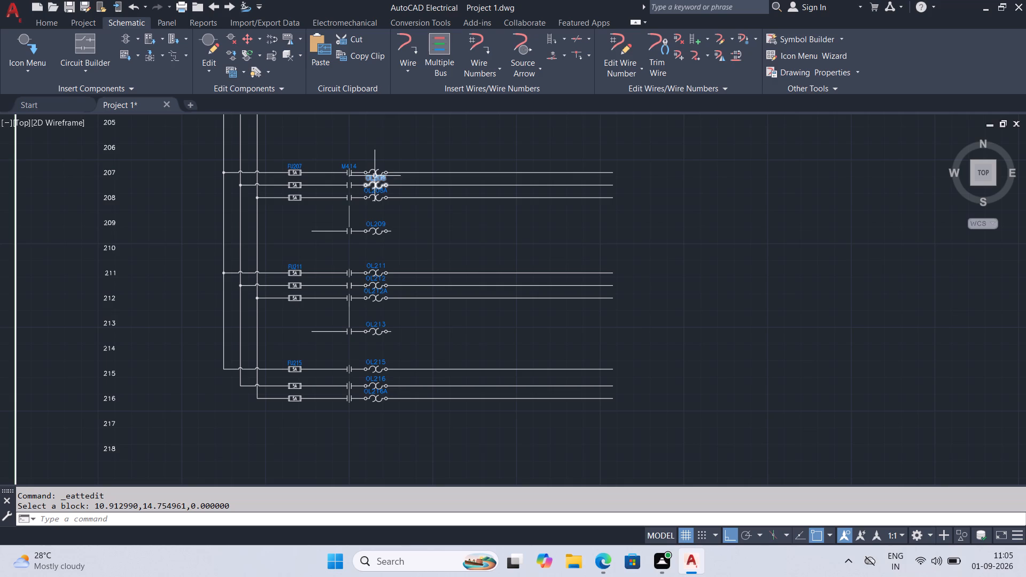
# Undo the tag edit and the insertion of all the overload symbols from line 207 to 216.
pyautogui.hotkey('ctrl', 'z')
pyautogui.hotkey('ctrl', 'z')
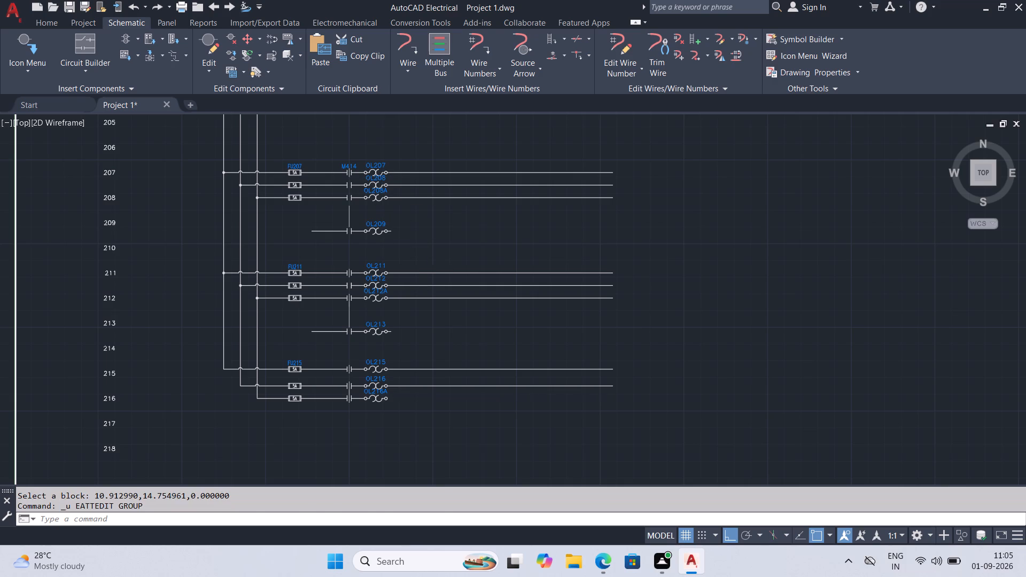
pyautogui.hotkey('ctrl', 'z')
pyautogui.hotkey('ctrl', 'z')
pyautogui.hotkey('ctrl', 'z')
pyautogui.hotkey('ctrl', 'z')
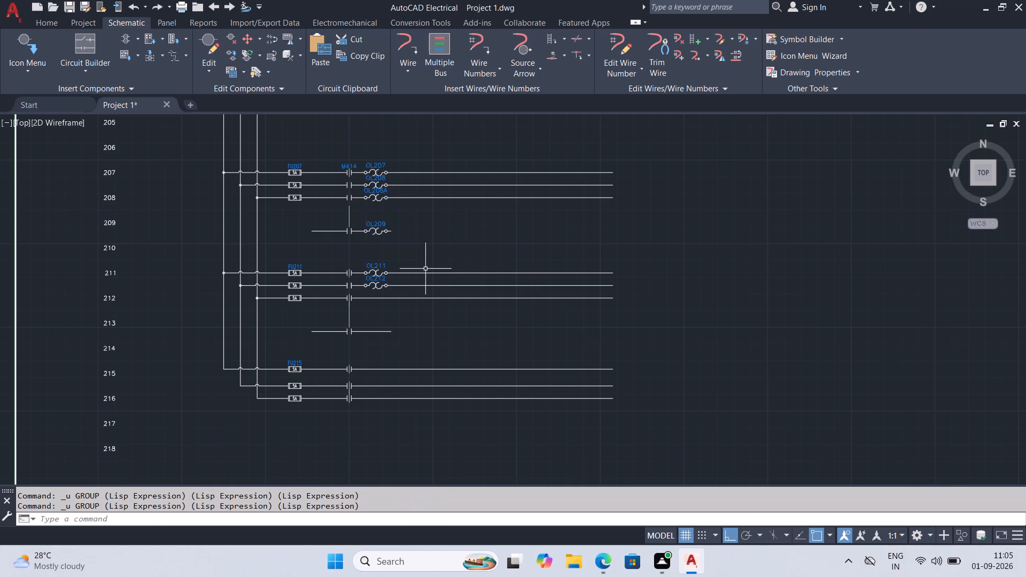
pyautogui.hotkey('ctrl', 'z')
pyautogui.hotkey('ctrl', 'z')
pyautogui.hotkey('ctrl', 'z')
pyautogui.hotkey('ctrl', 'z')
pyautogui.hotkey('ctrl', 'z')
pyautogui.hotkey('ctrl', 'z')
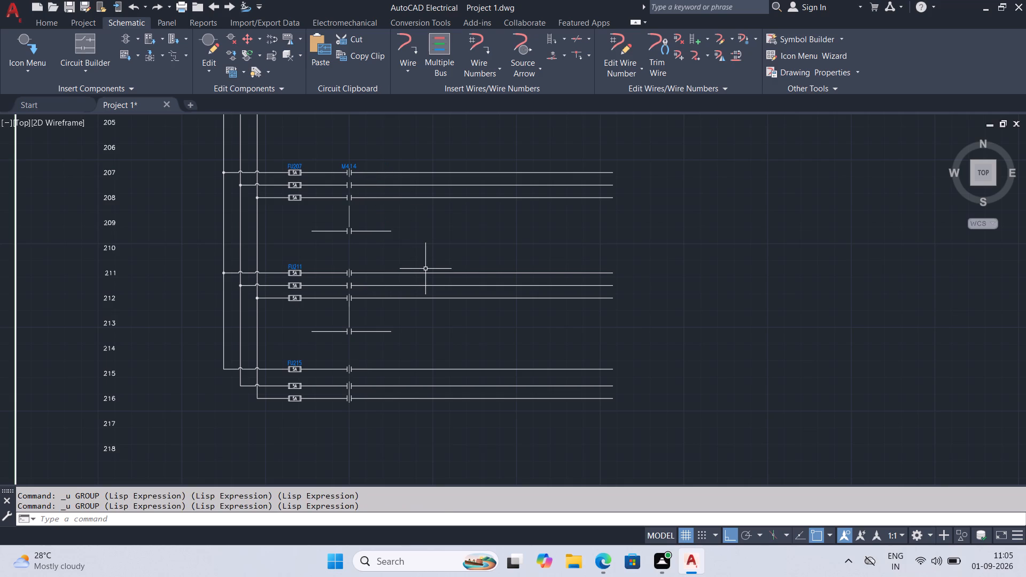
# Fence-insert Overload symbols just after the contacts on all wires from line 207 to 216, keeping all and showing the edit dialog after each.
pyautogui.click(127, 40)
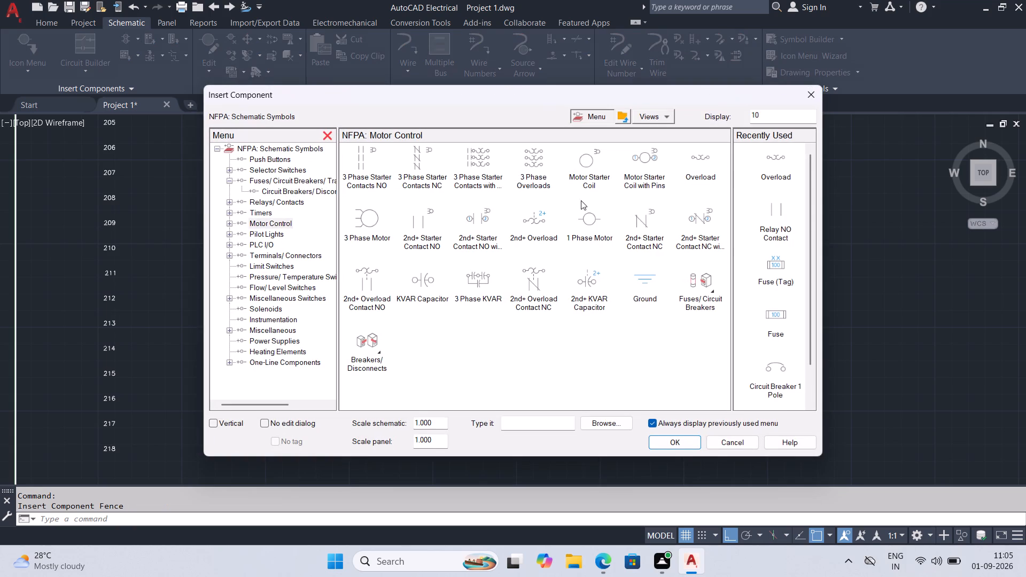
pyautogui.click(683, 168)
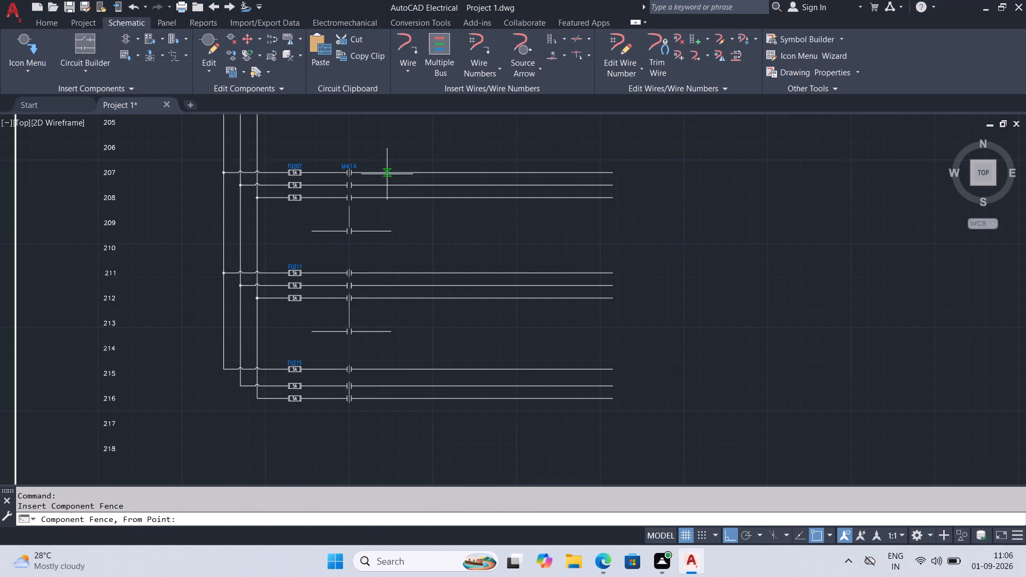
pyautogui.click(383, 173)
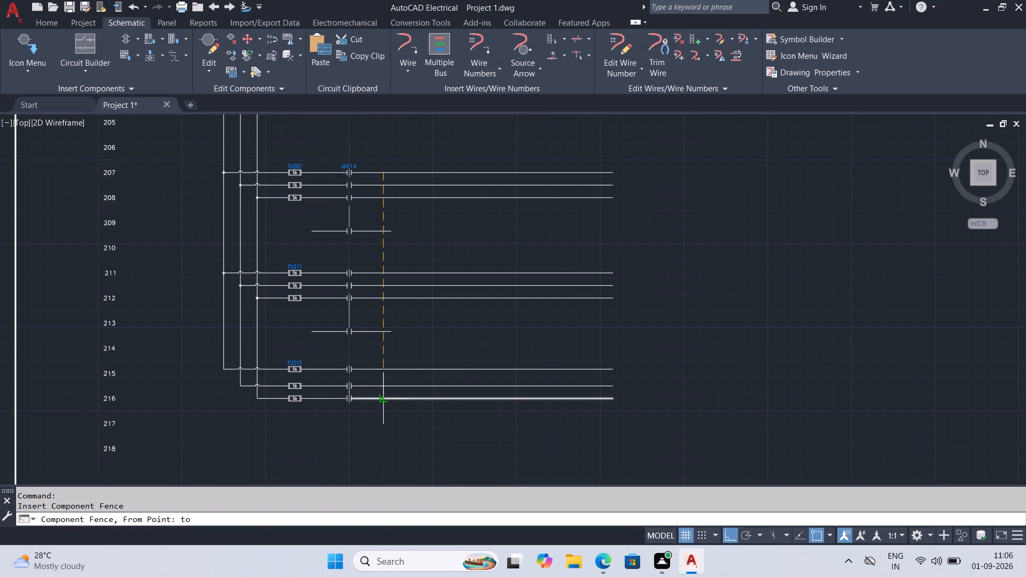
pyautogui.click(384, 399)
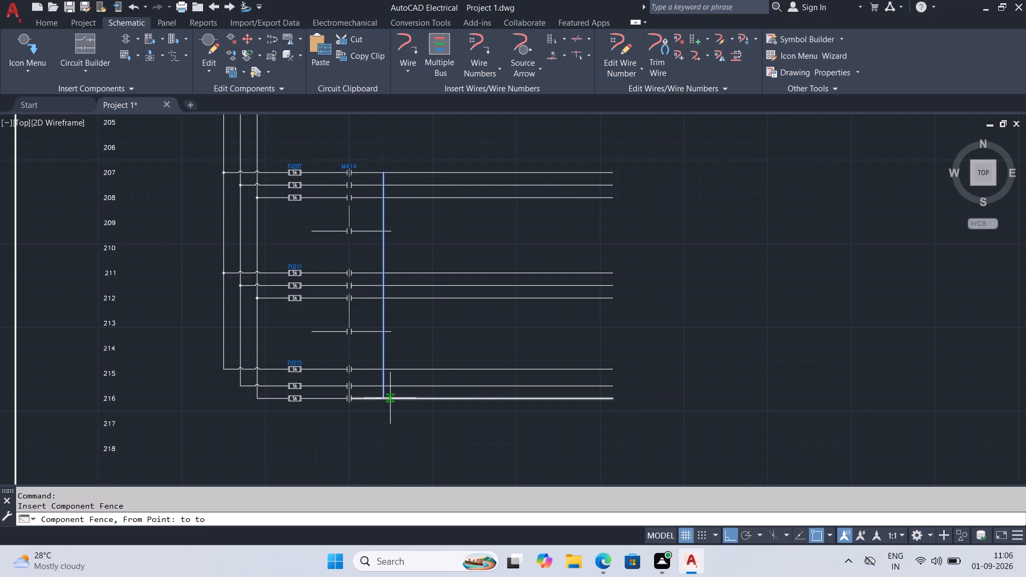
pyautogui.press('Return')
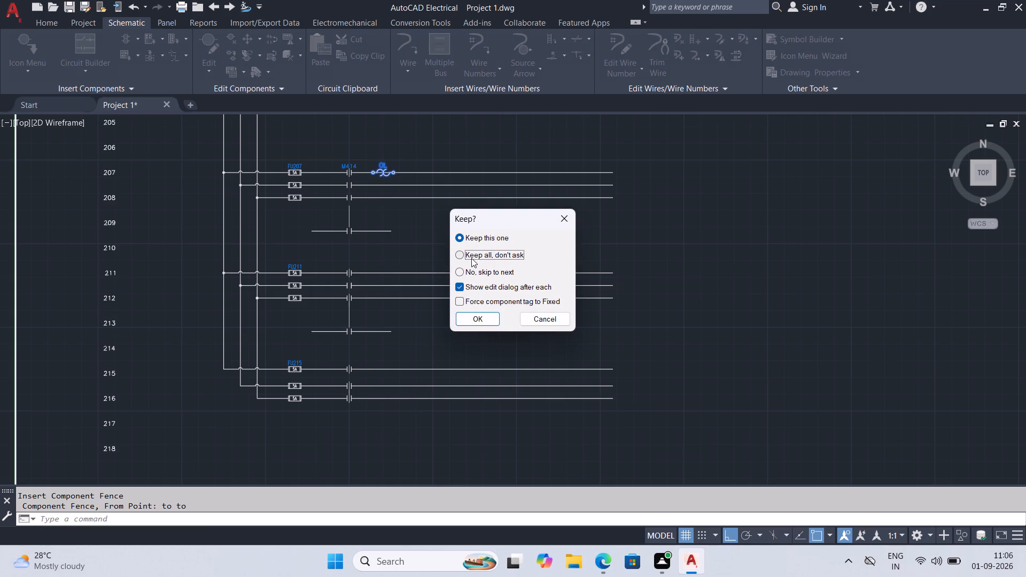
pyautogui.click(471, 258)
pyautogui.click(485, 286)
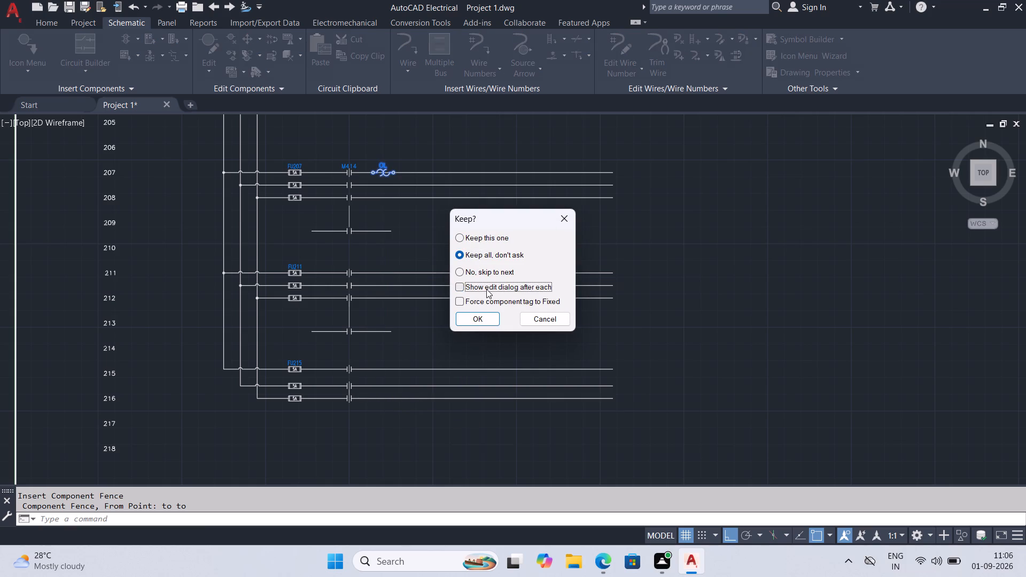
pyautogui.click(486, 290)
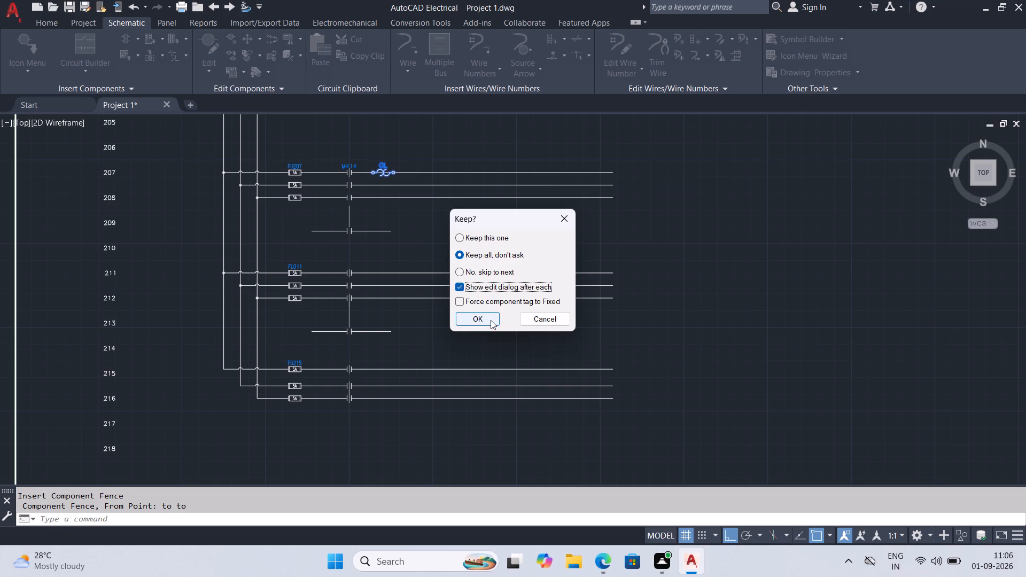
pyautogui.click(491, 320)
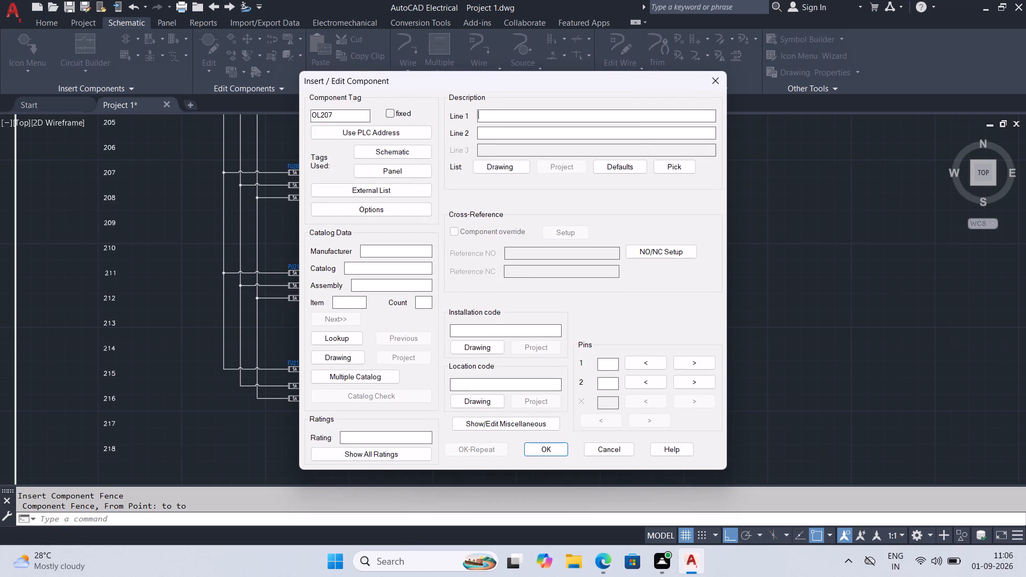
# Clear the component tags of the four overloads from line 207 to the short wire near line 209.
pyautogui.moveTo(336, 118); pyautogui.dragTo(293, 116)
pyautogui.press('Delete')
pyautogui.click(535, 449)
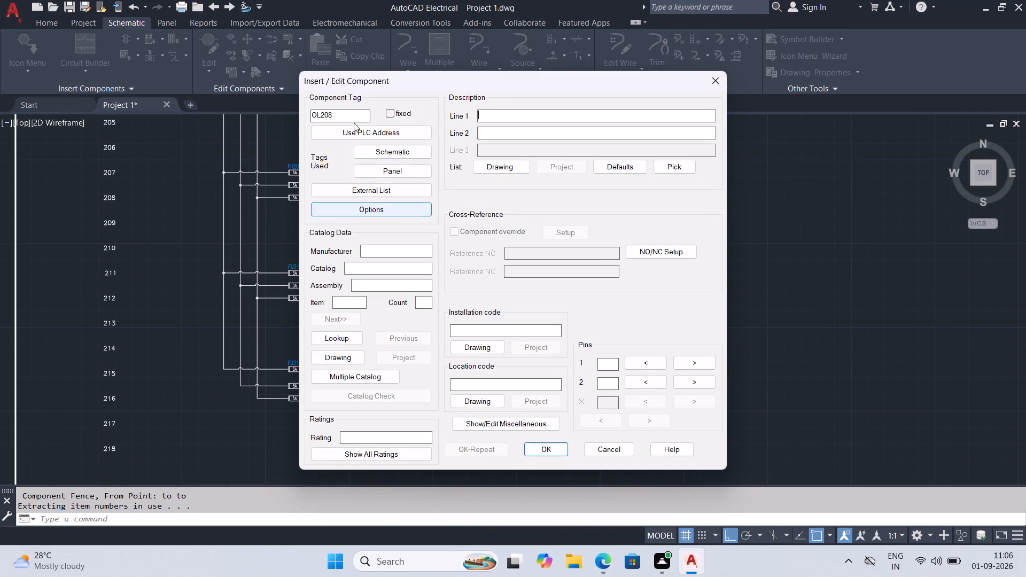
pyautogui.moveTo(344, 113); pyautogui.dragTo(239, 125)
pyautogui.press('Delete')
pyautogui.click(556, 444)
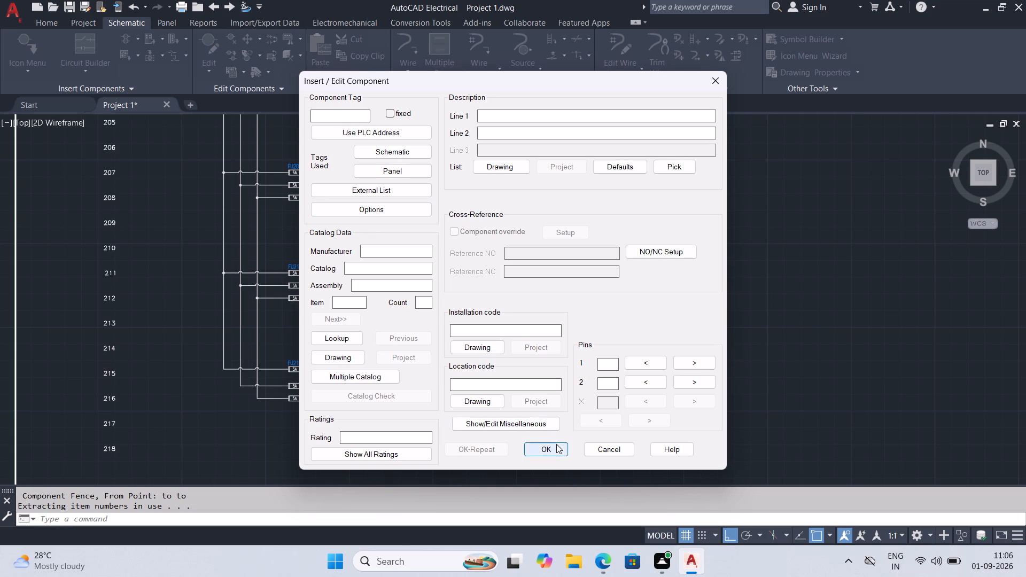
pyautogui.moveTo(363, 115); pyautogui.dragTo(237, 132)
pyautogui.press('Delete')
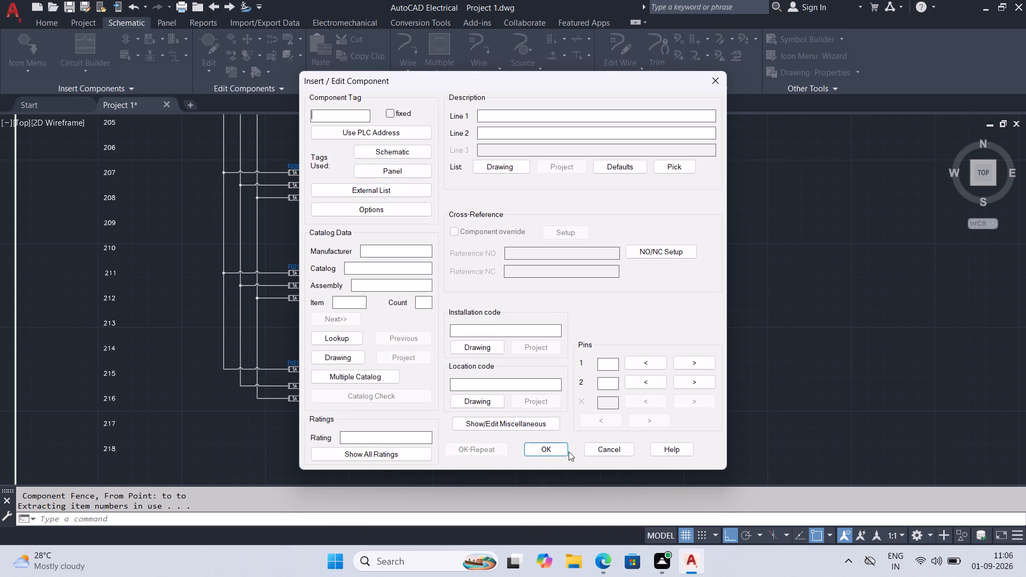
pyautogui.click(563, 450)
pyautogui.moveTo(362, 116); pyautogui.dragTo(259, 137)
pyautogui.press('Delete')
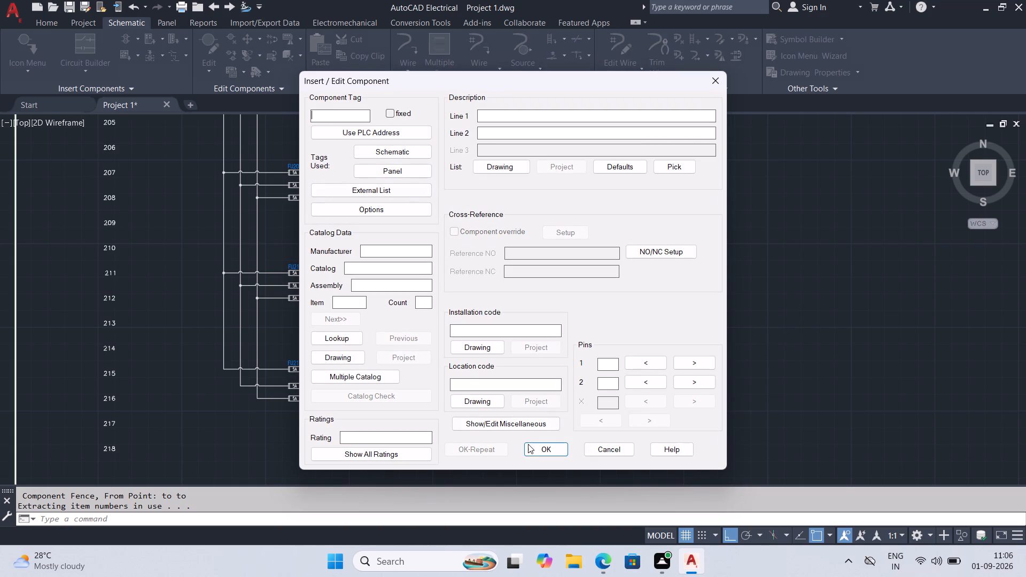
pyautogui.click(531, 446)
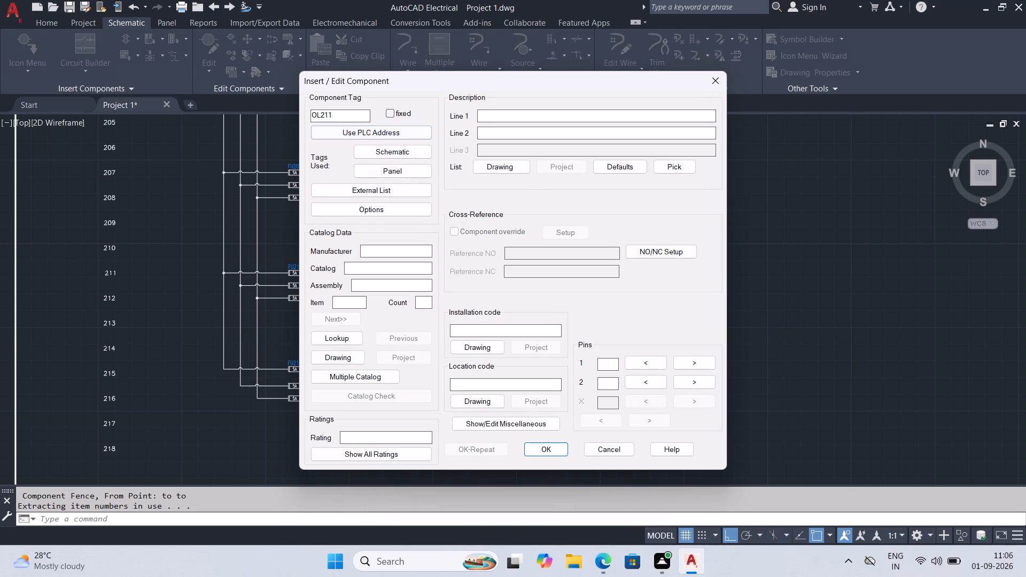
# Clear the component tags of the four overloads from line 211 to the short wire near line 213.
pyautogui.moveTo(352, 116); pyautogui.dragTo(279, 137)
pyautogui.press('Delete')
pyautogui.click(553, 447)
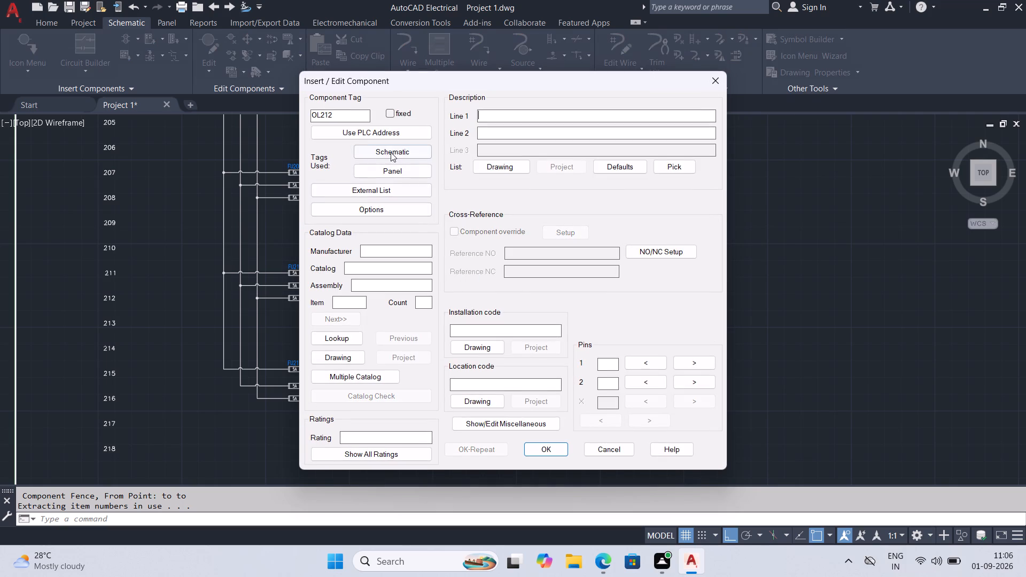
pyautogui.moveTo(354, 120); pyautogui.dragTo(275, 137)
pyautogui.press('Delete')
pyautogui.click(532, 446)
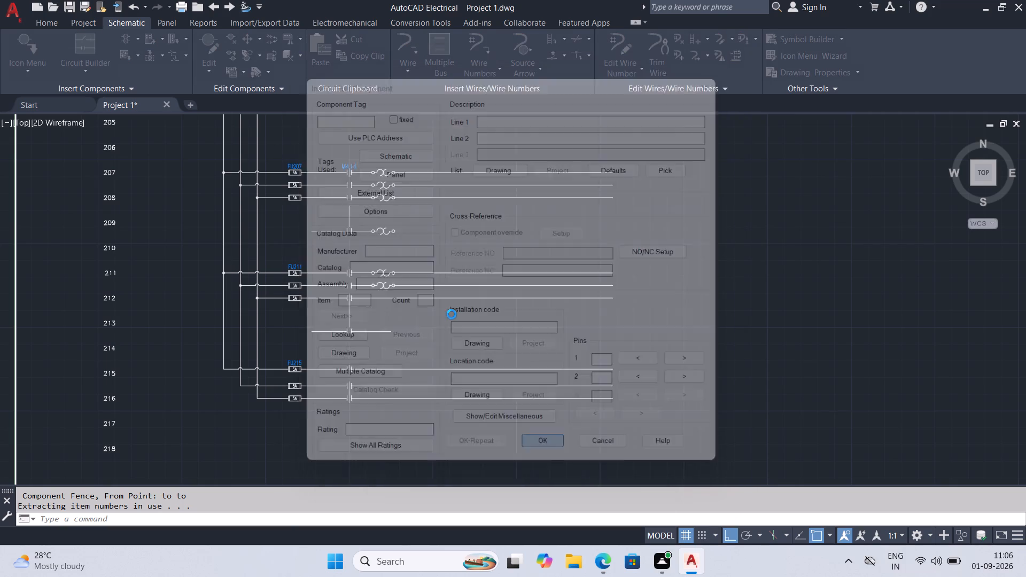
pyautogui.moveTo(351, 112); pyautogui.dragTo(255, 150)
pyautogui.press('Delete')
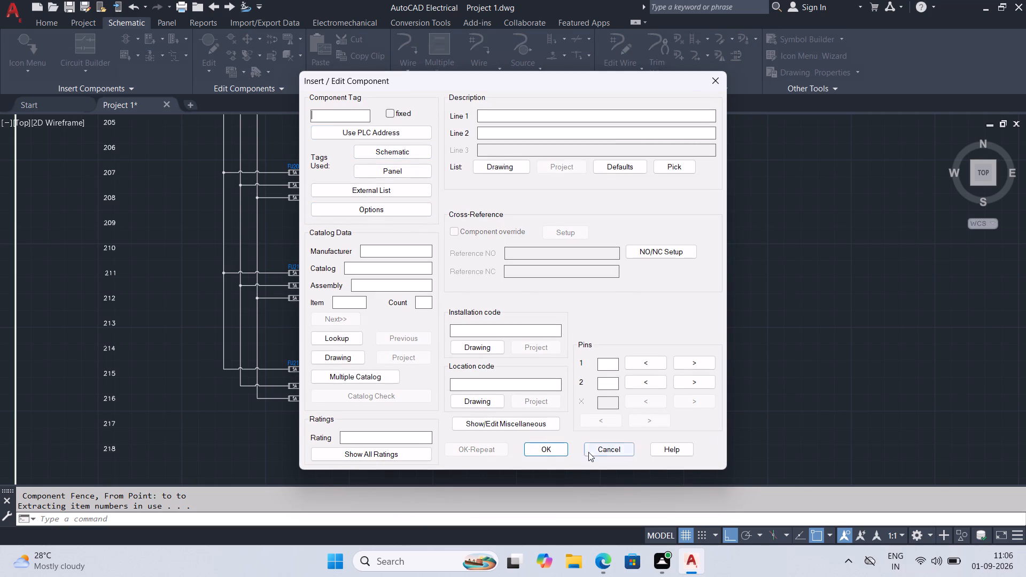
pyautogui.click(555, 453)
pyautogui.moveTo(352, 114); pyautogui.dragTo(314, 125)
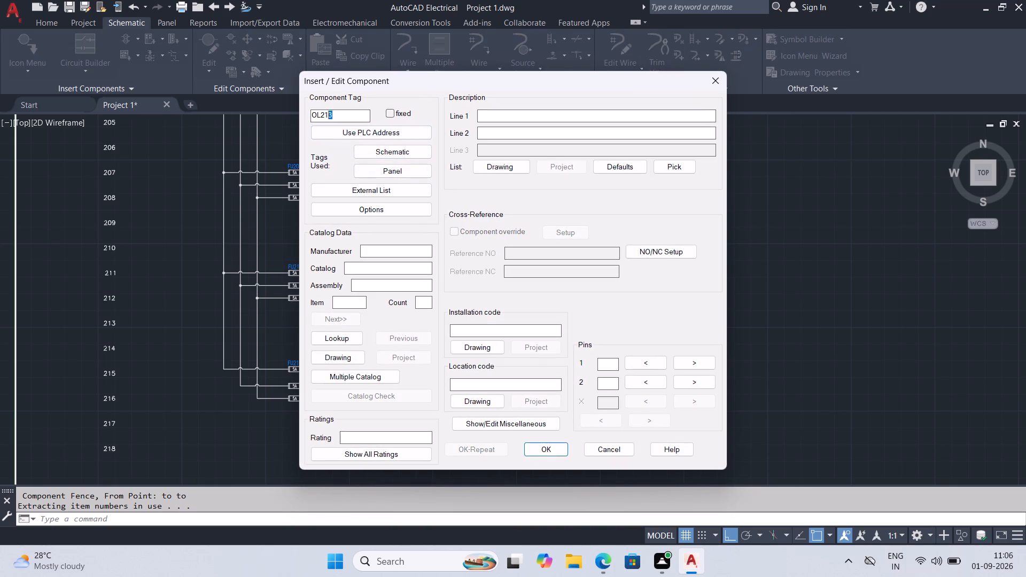
pyautogui.moveTo(314, 125); pyautogui.dragTo(238, 159)
pyautogui.press('Delete')
pyautogui.click(548, 445)
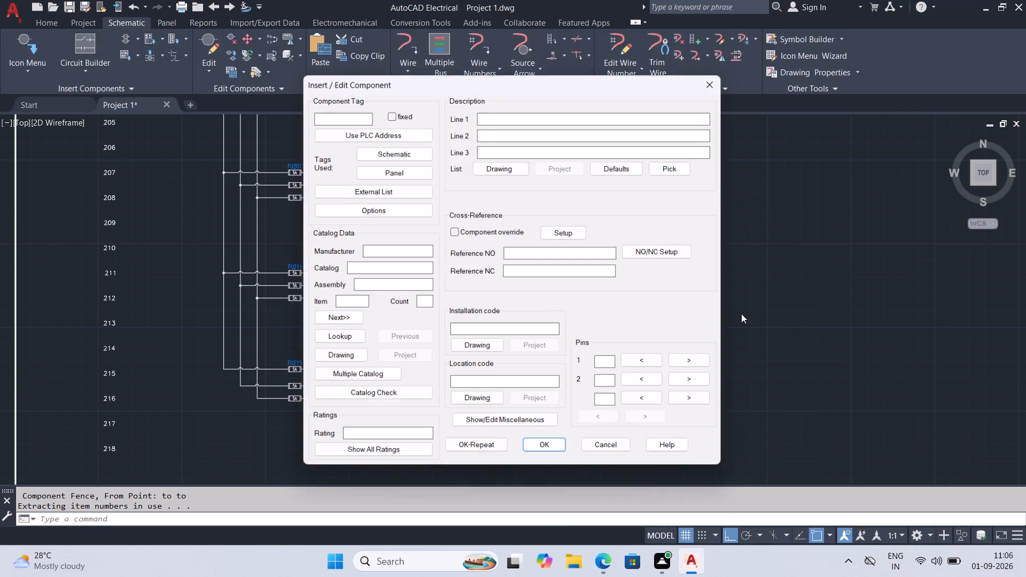
# Clear the component tags of the three overloads on lines 215 to 216.
pyautogui.moveTo(334, 115); pyautogui.dragTo(304, 115)
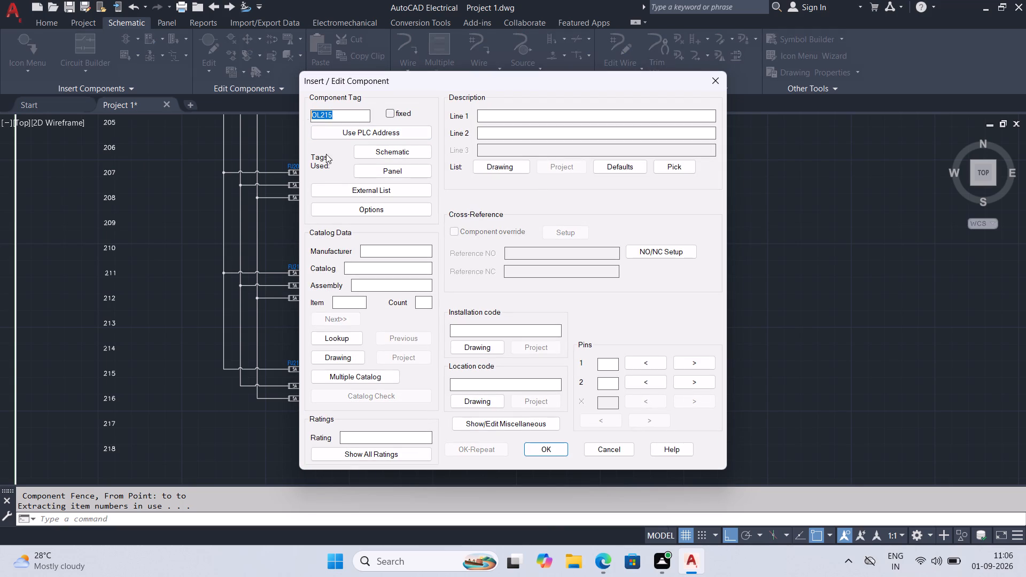
pyautogui.press('Delete')
pyautogui.click(543, 455)
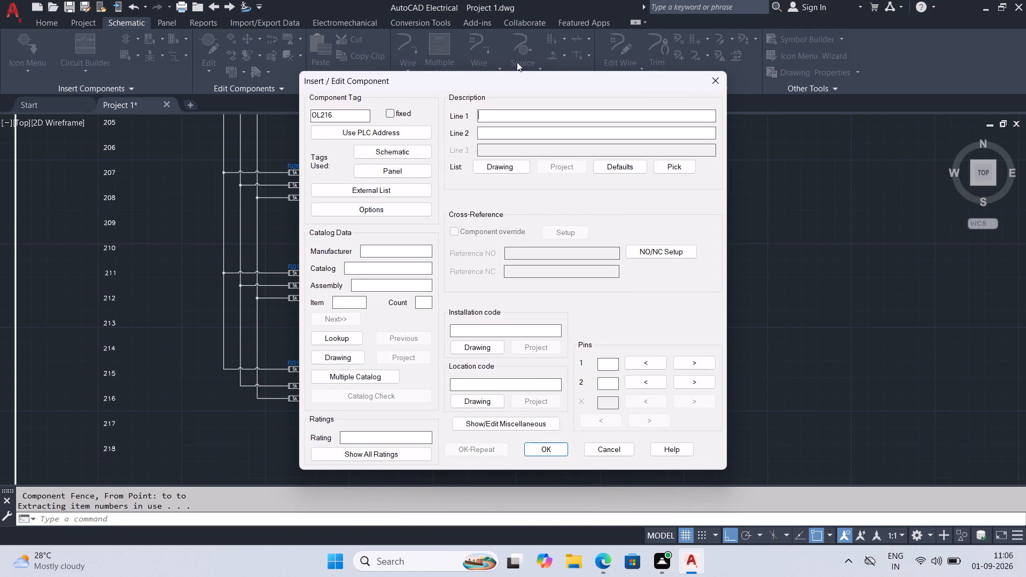
pyautogui.moveTo(341, 115); pyautogui.dragTo(261, 118)
pyautogui.press('Delete')
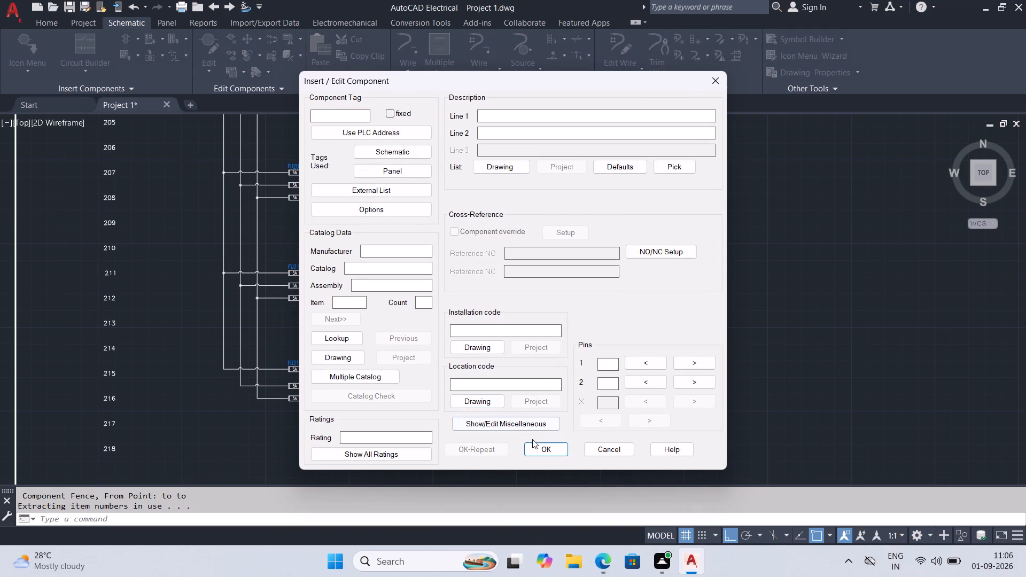
pyautogui.click(535, 445)
pyautogui.moveTo(353, 112); pyautogui.dragTo(219, 143)
pyautogui.press('Delete')
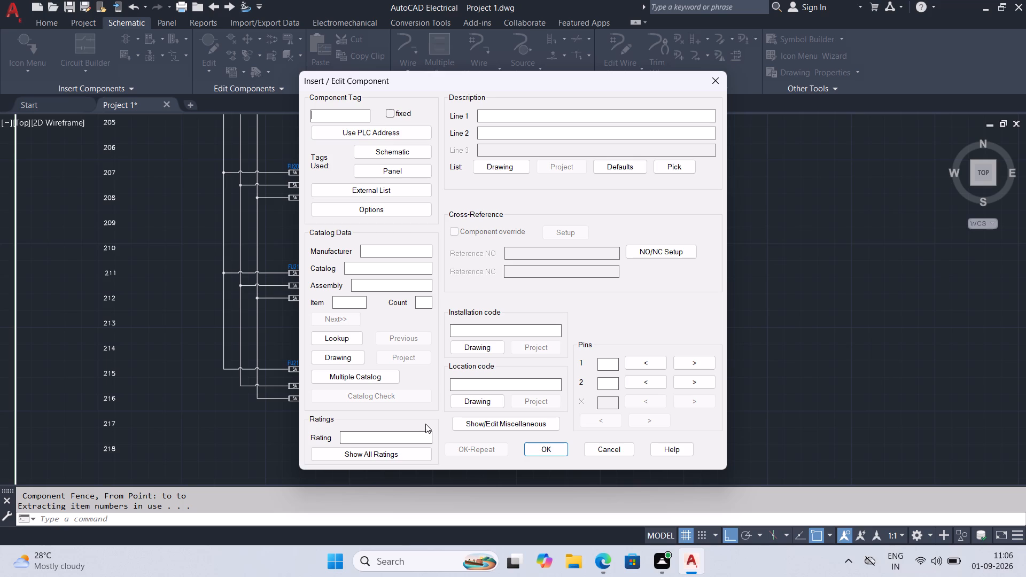
pyautogui.click(533, 449)
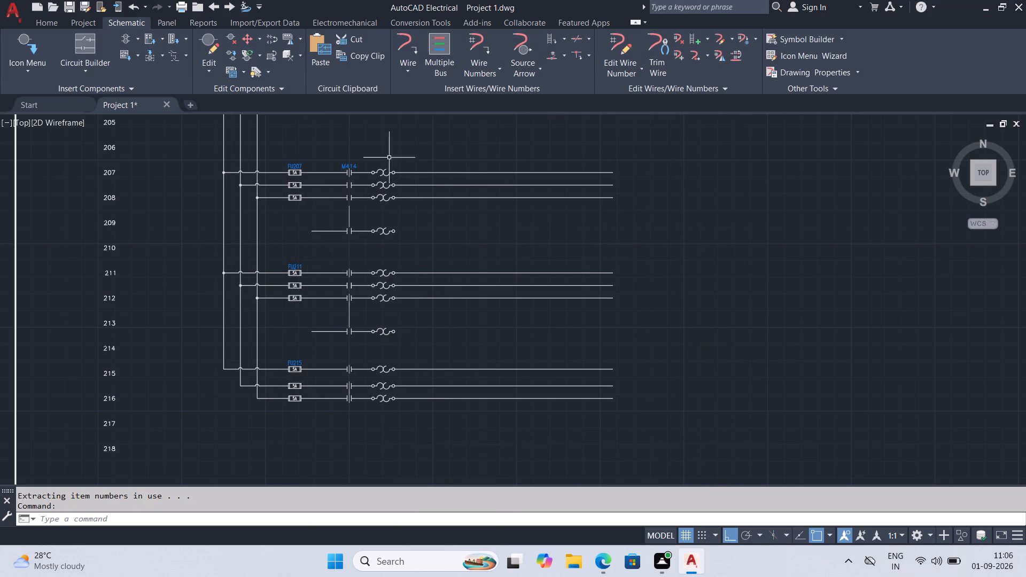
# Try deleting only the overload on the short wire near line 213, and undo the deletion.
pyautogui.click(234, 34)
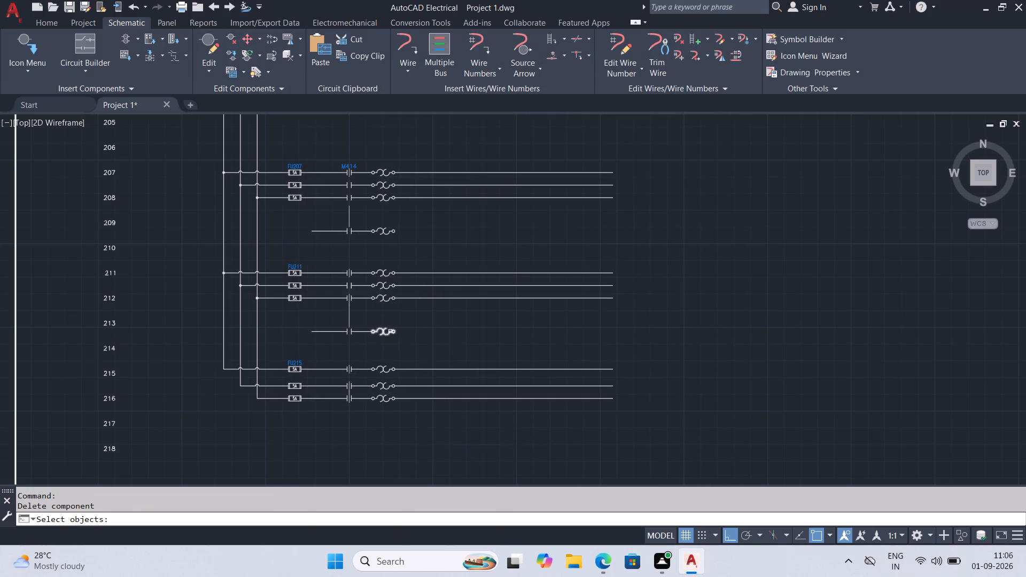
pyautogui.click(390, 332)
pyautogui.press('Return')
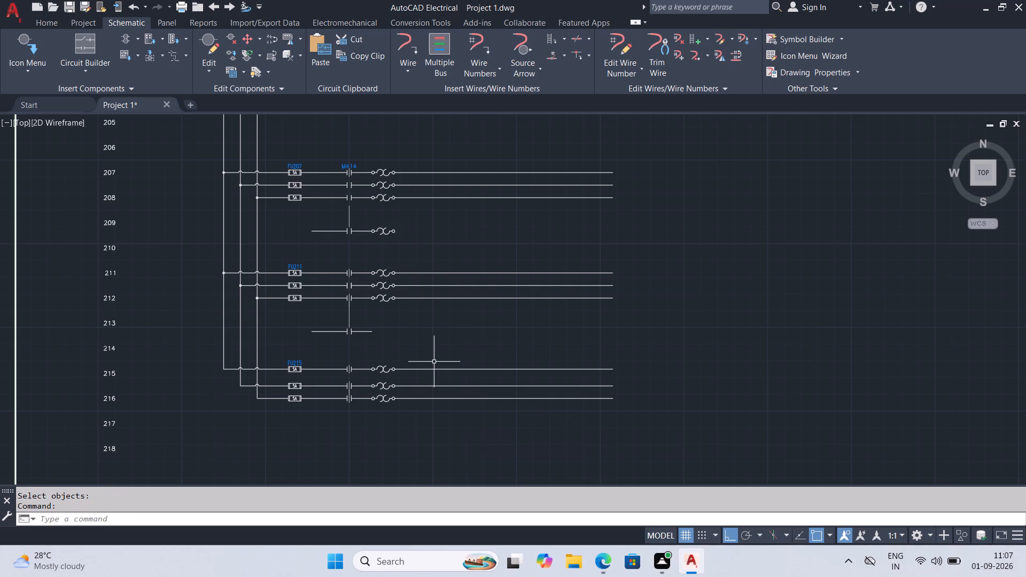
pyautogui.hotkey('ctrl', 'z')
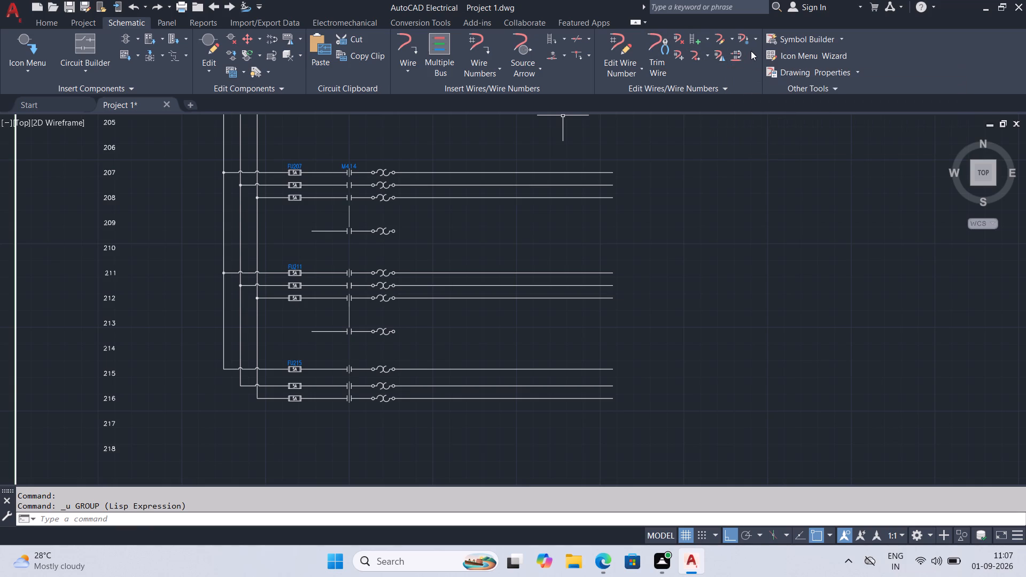
# Delete the two overloads on the short wires near lines 209 and 213.
pyautogui.click(233, 37)
pyautogui.click(390, 334)
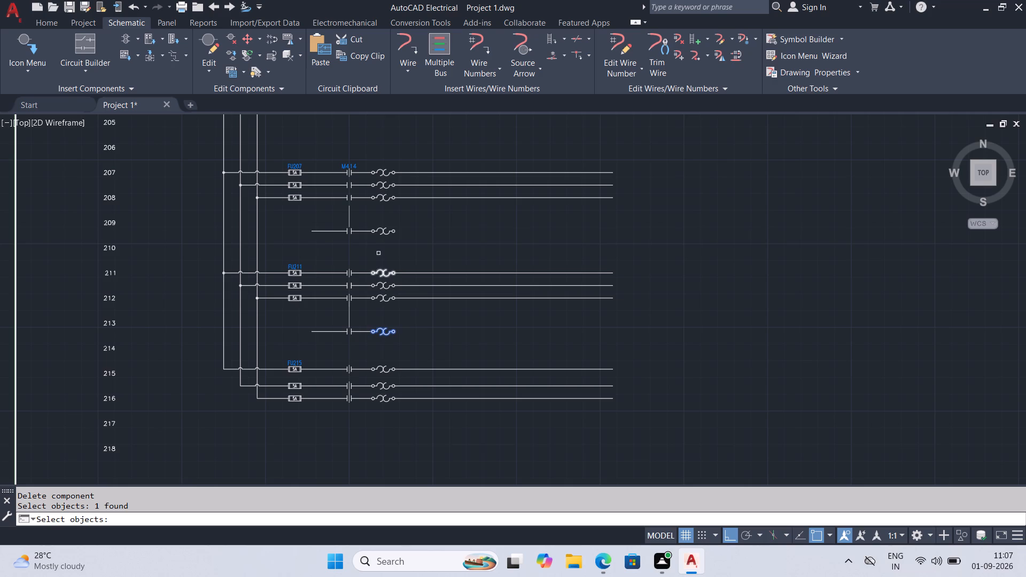
pyautogui.click(382, 230)
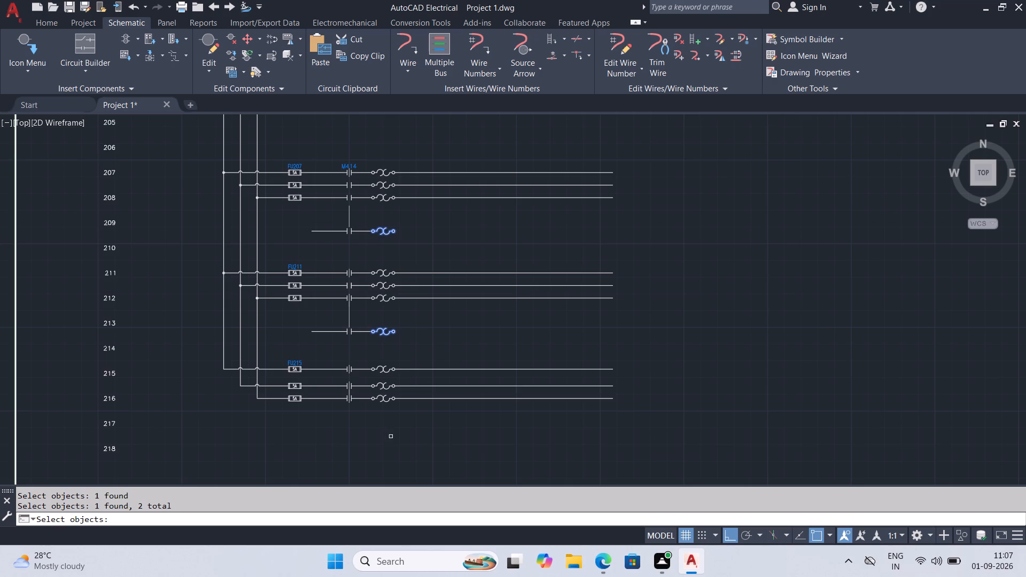
pyautogui.press('Return')
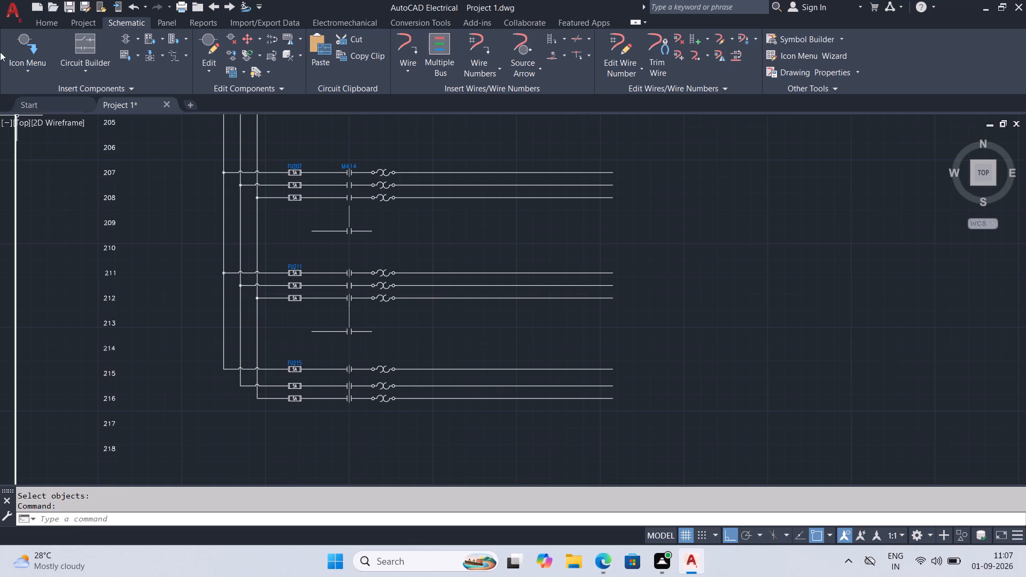
# Browse the multiple-insert symbol categories, from miscellaneous switches to one-line components, for a suitable symbol to add to the branches.
pyautogui.click(128, 38)
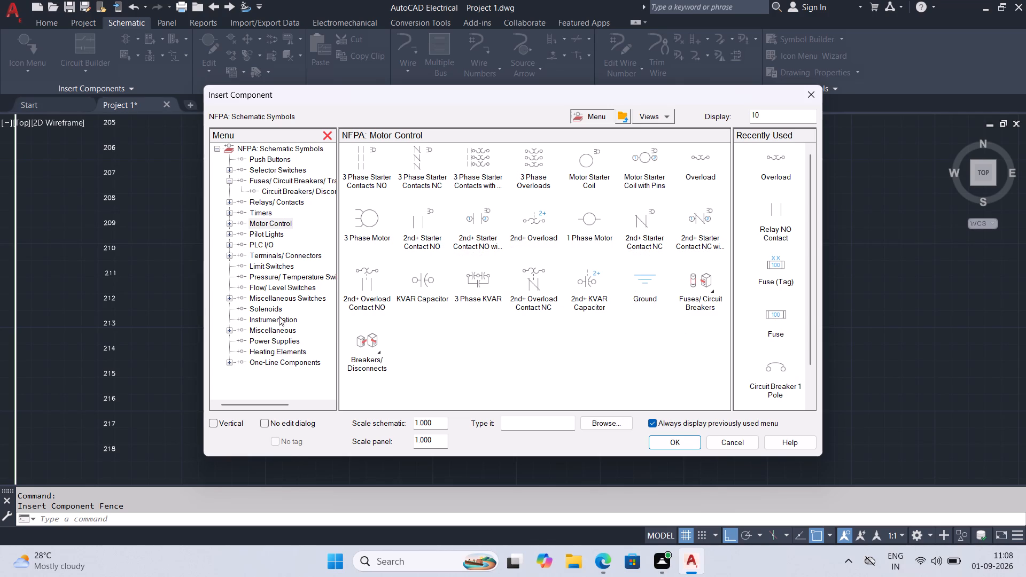
pyautogui.click(279, 298)
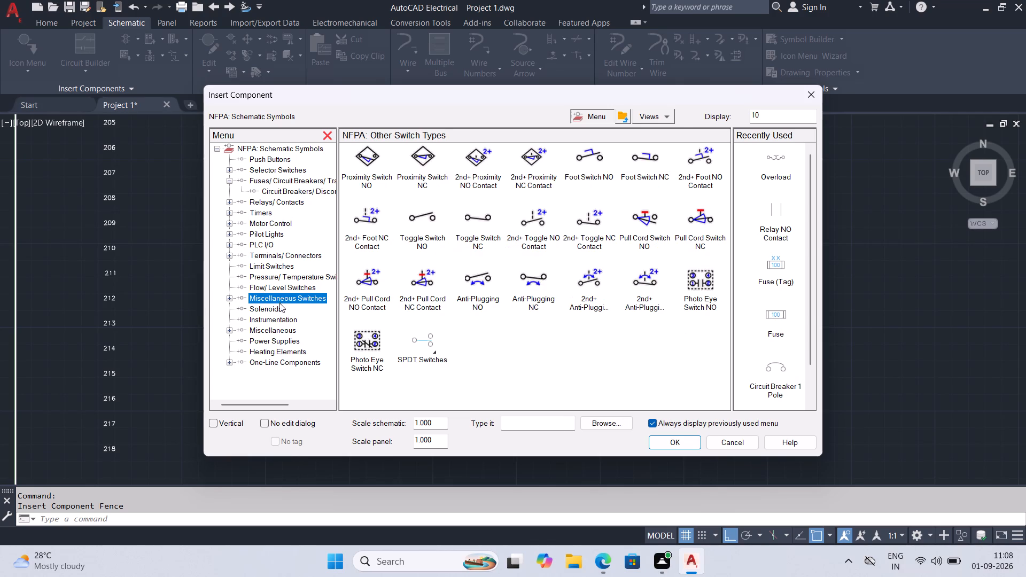
pyautogui.click(278, 329)
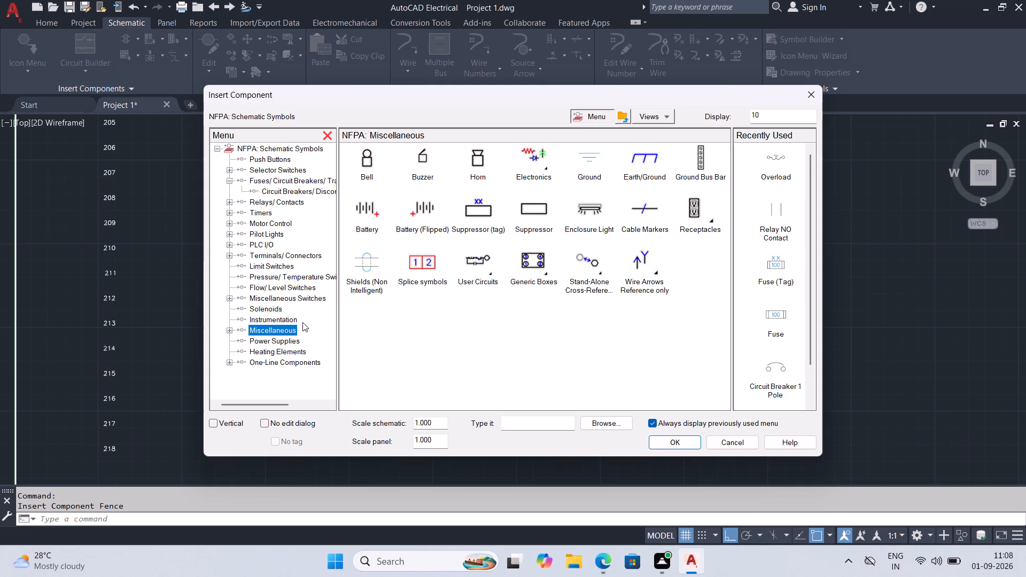
pyautogui.click(287, 362)
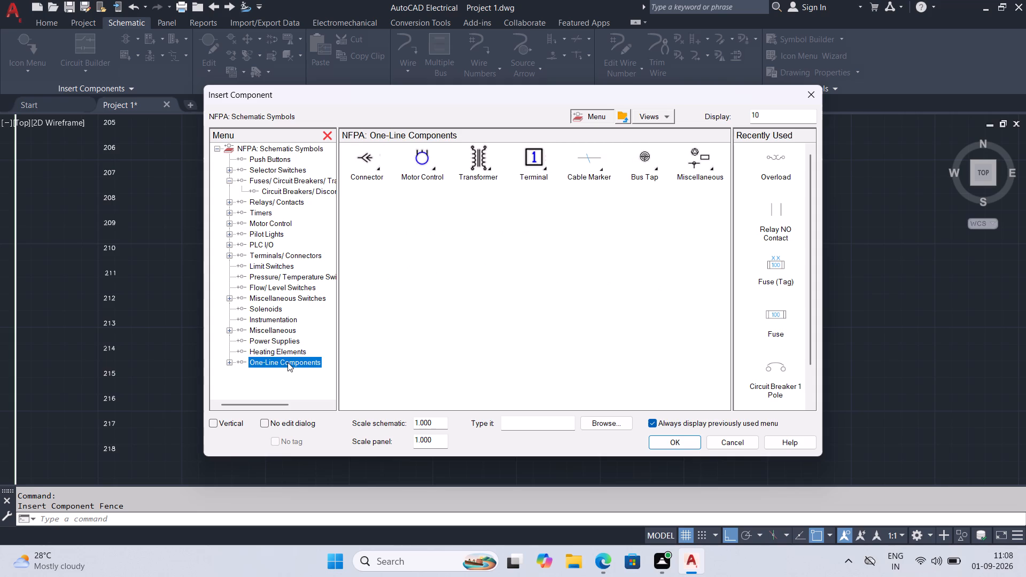
pyautogui.click(286, 351)
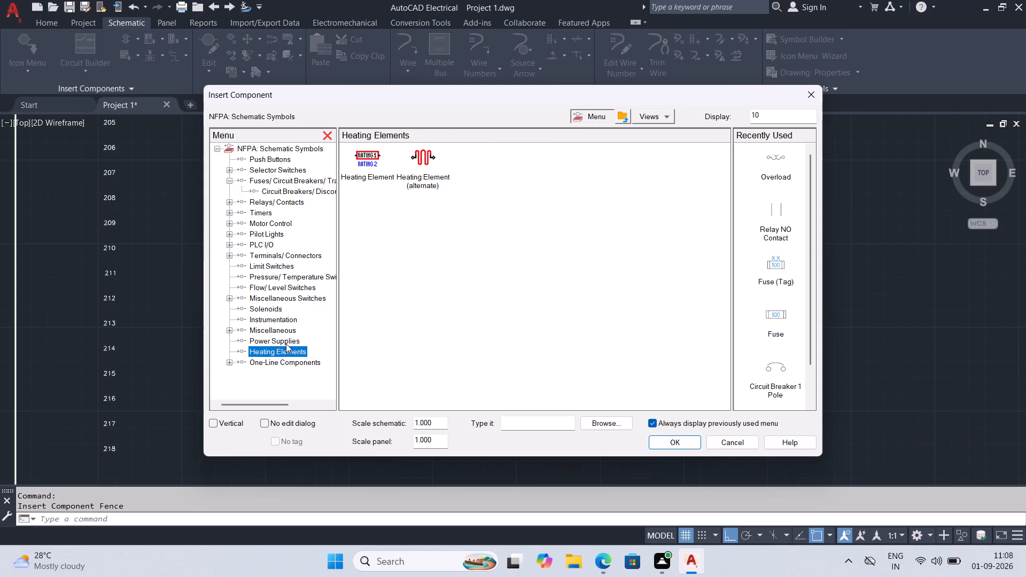
pyautogui.click(286, 341)
pyautogui.click(285, 324)
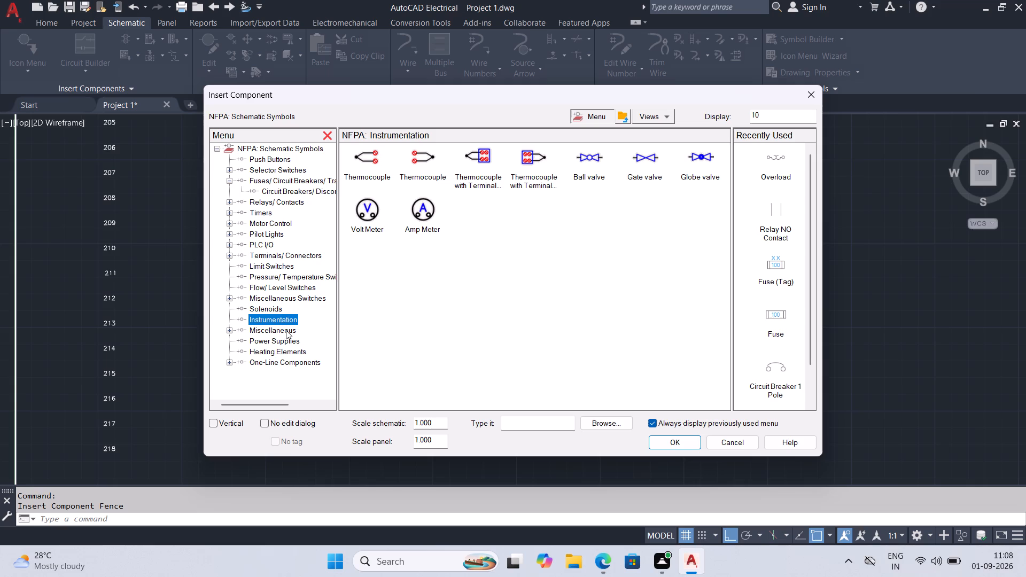
pyautogui.click(286, 331)
pyautogui.click(287, 322)
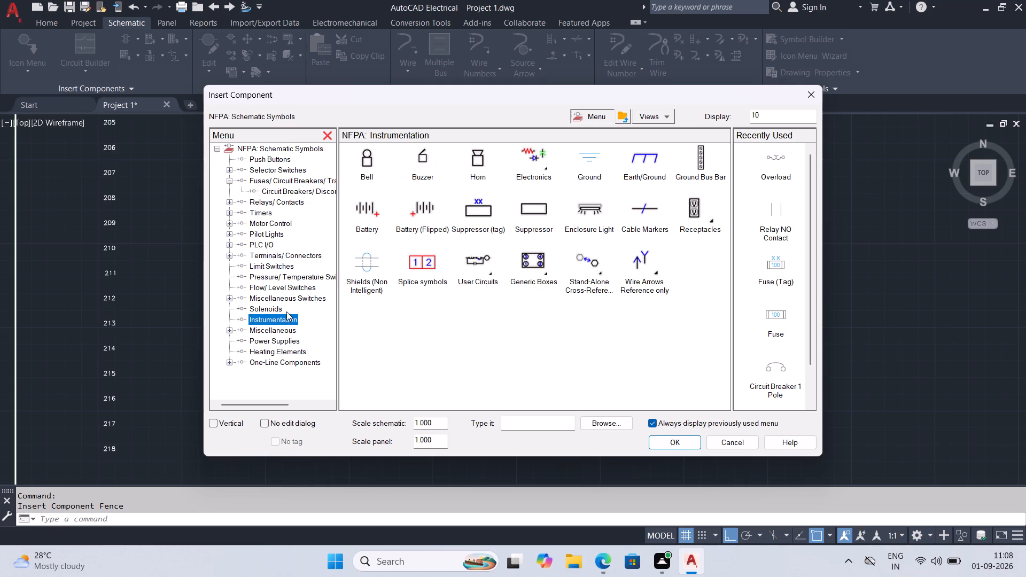
pyautogui.click(282, 305)
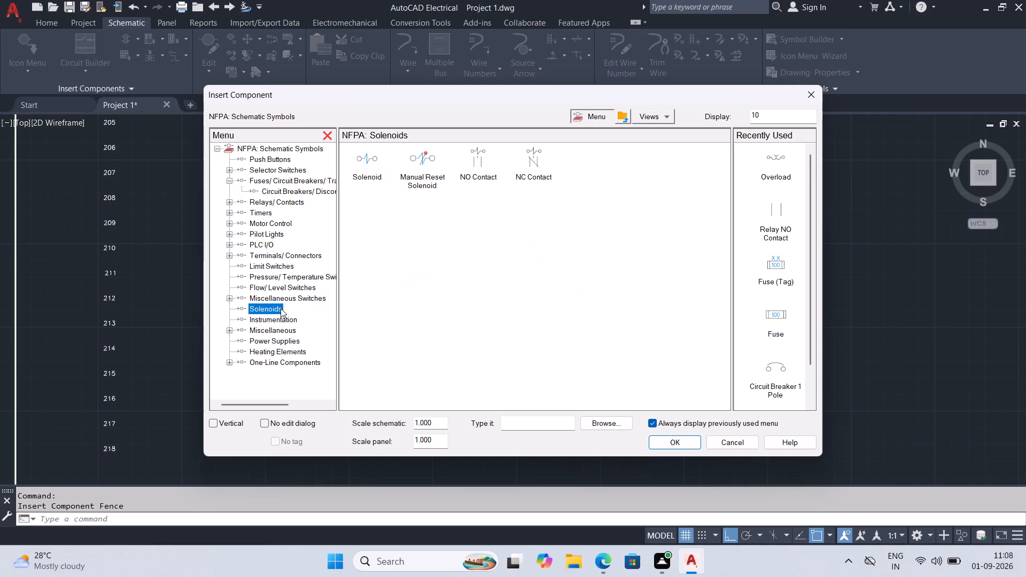
pyautogui.click(277, 300)
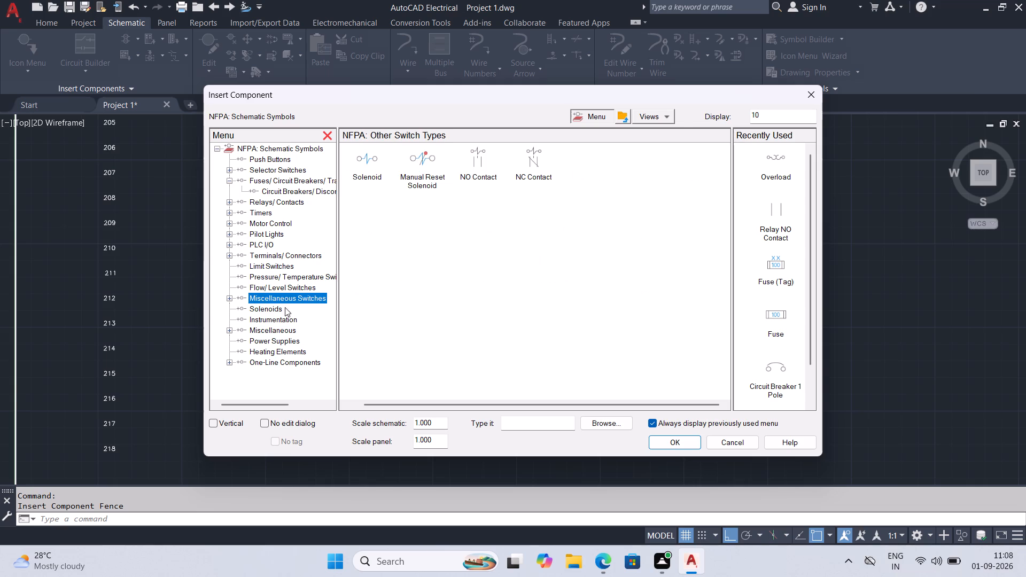
pyautogui.click(432, 350)
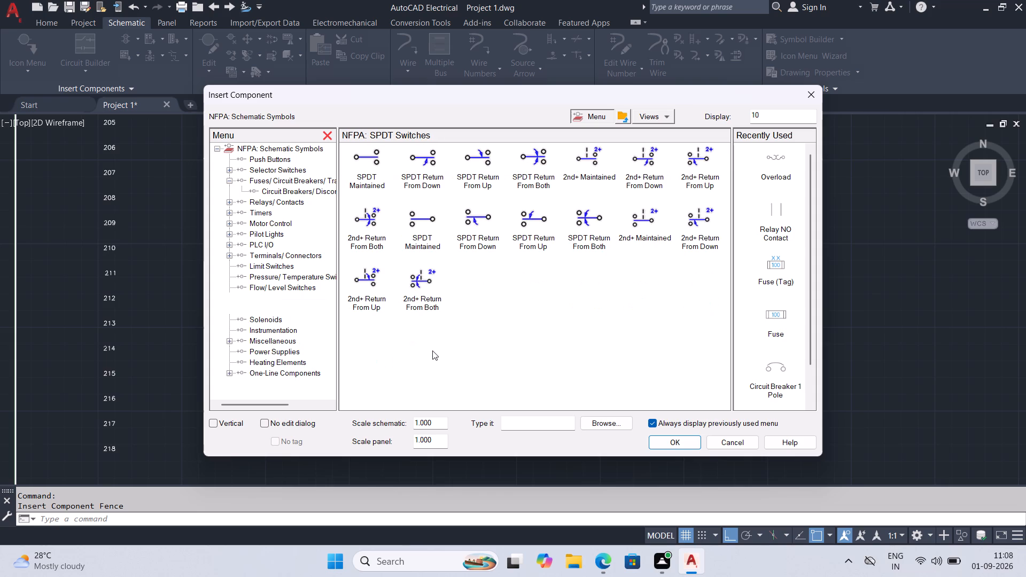
pyautogui.click(286, 301)
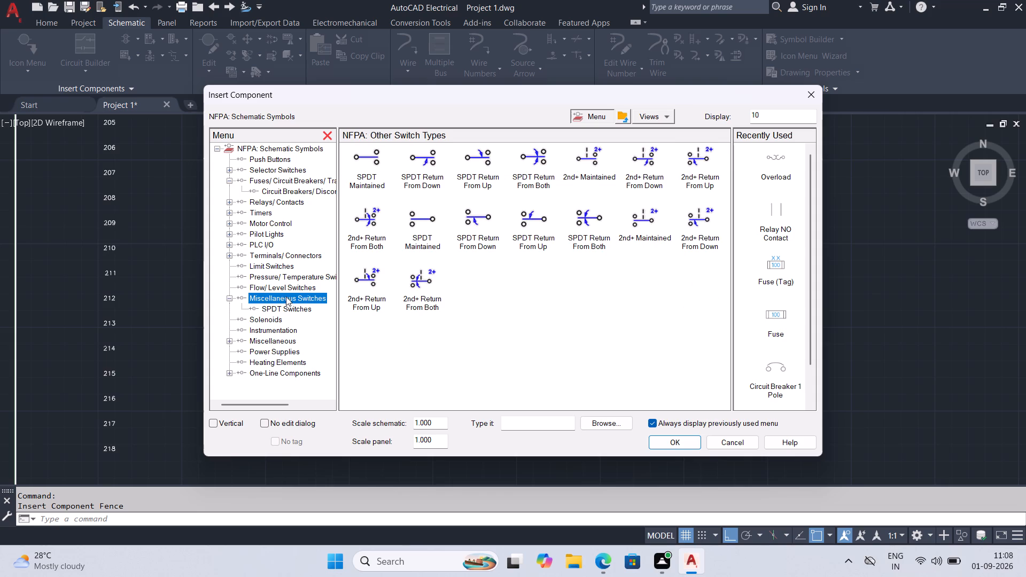
pyautogui.click(286, 291)
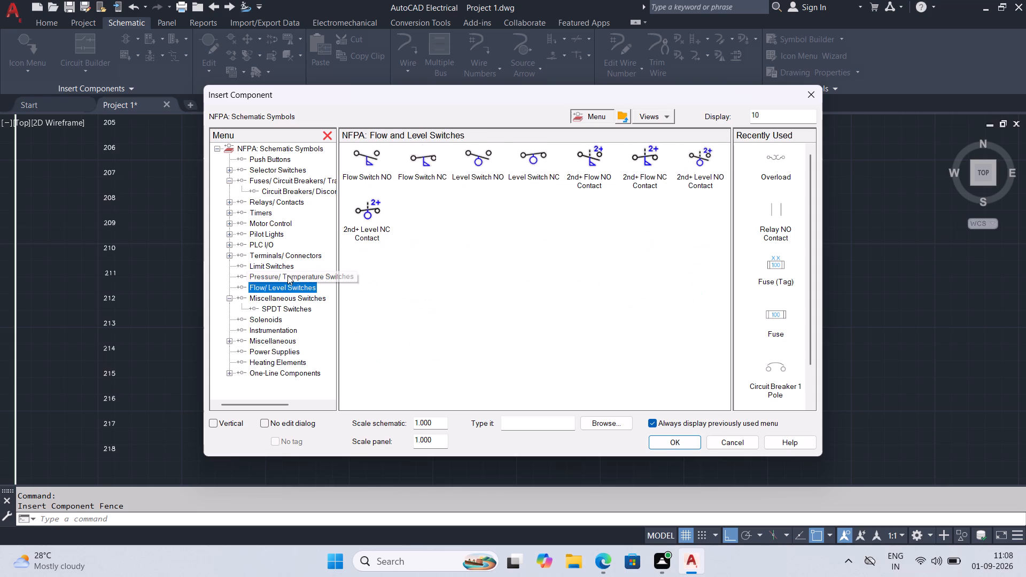
pyautogui.click(287, 275)
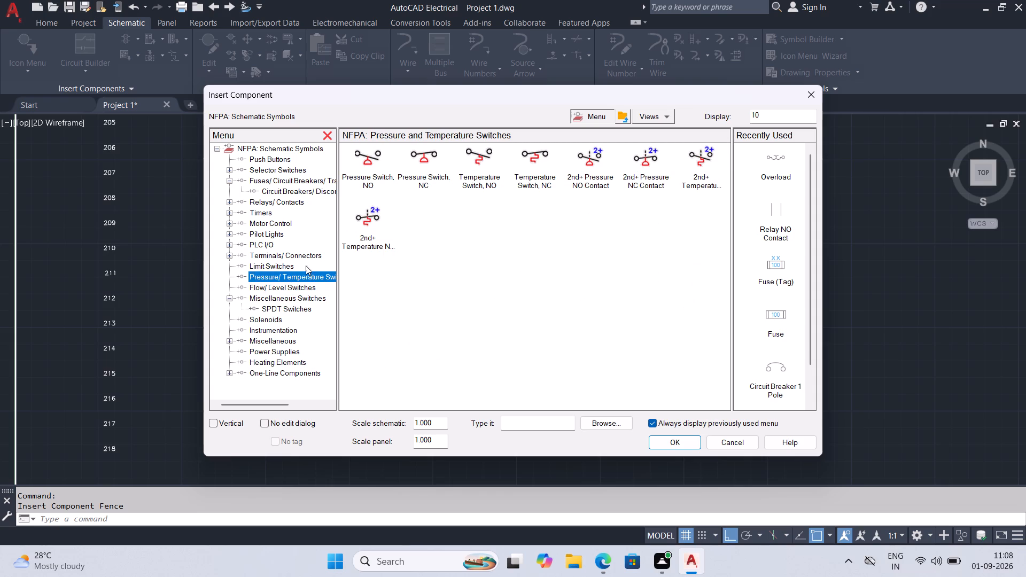
pyautogui.click(293, 266)
# Fence-insert Round with Wire Number terminals across the branch wires from line 207 to line 216, keeping the first one on line 207.
pyautogui.click(291, 252)
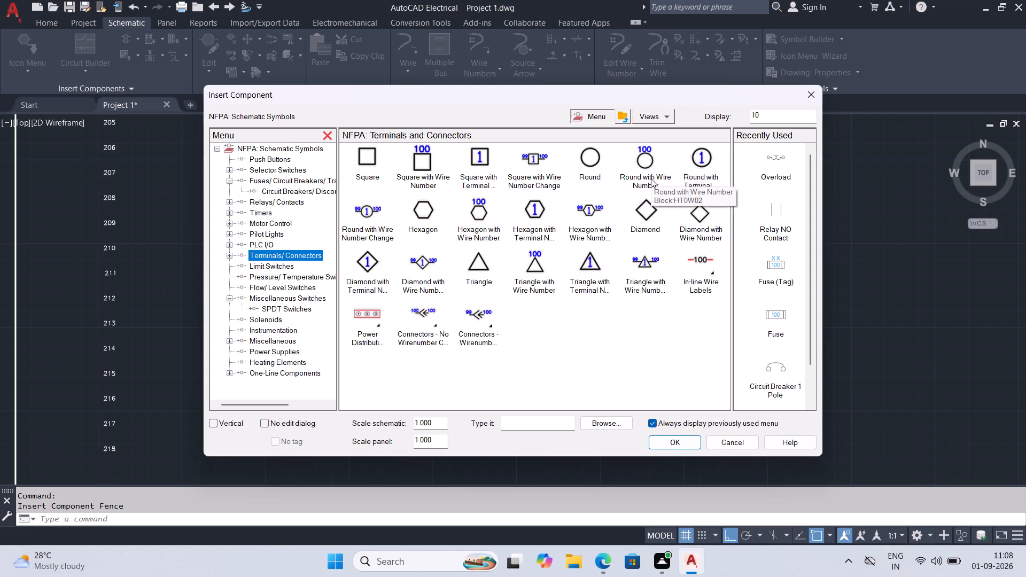
pyautogui.click(641, 153)
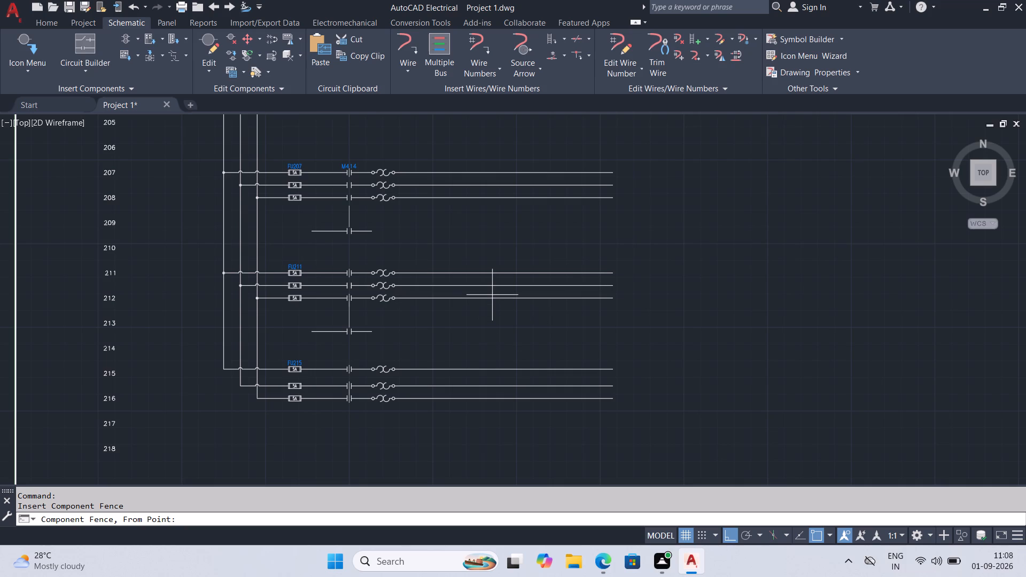
pyautogui.click(472, 174)
pyautogui.click(473, 400)
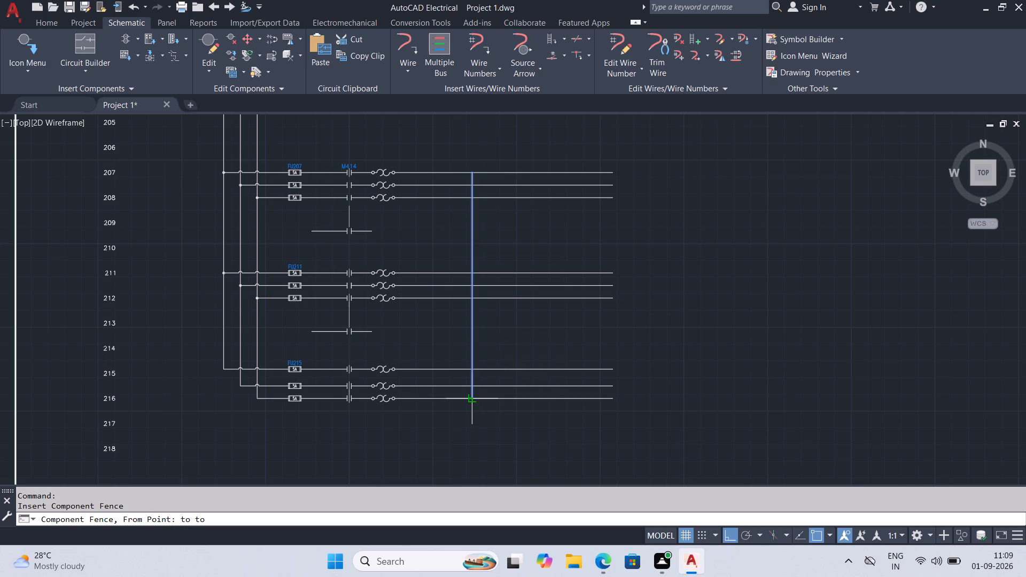
pyautogui.press('Return')
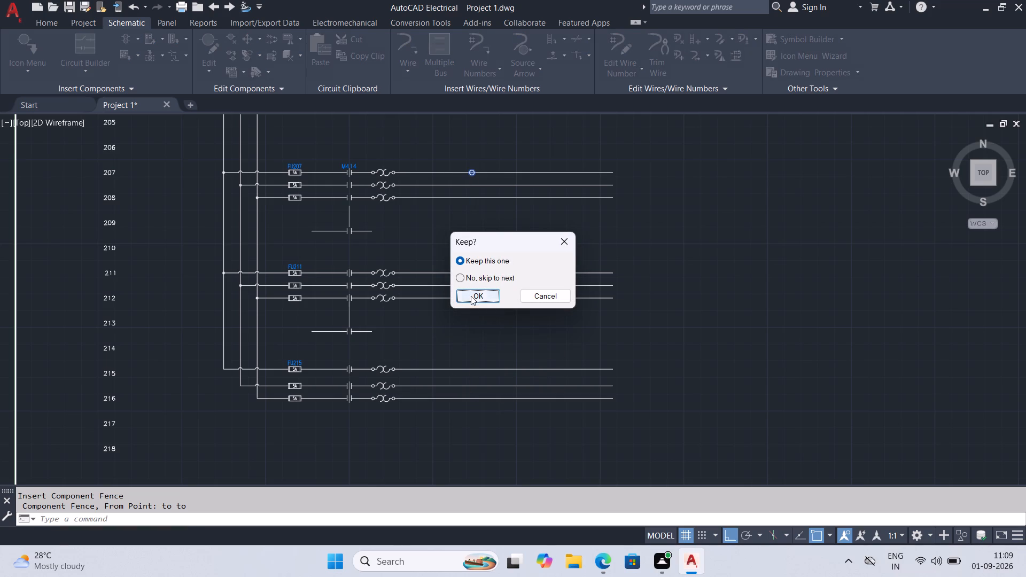
pyautogui.click(472, 298)
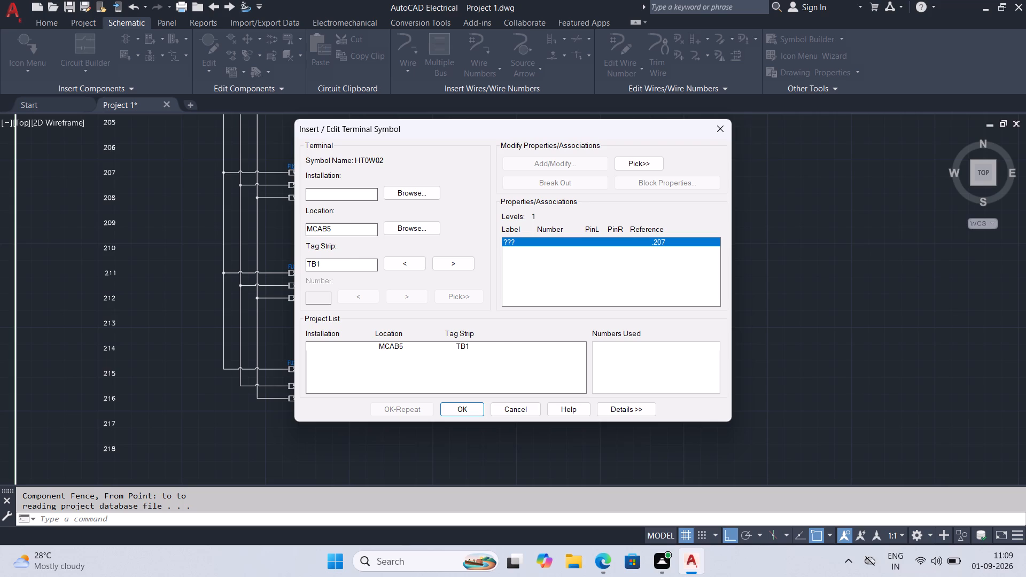
# Clear the location of the line 207 terminal and accept tag strip TB1.
pyautogui.moveTo(351, 231); pyautogui.dragTo(275, 244)
pyautogui.press('Delete')
pyautogui.click(473, 407)
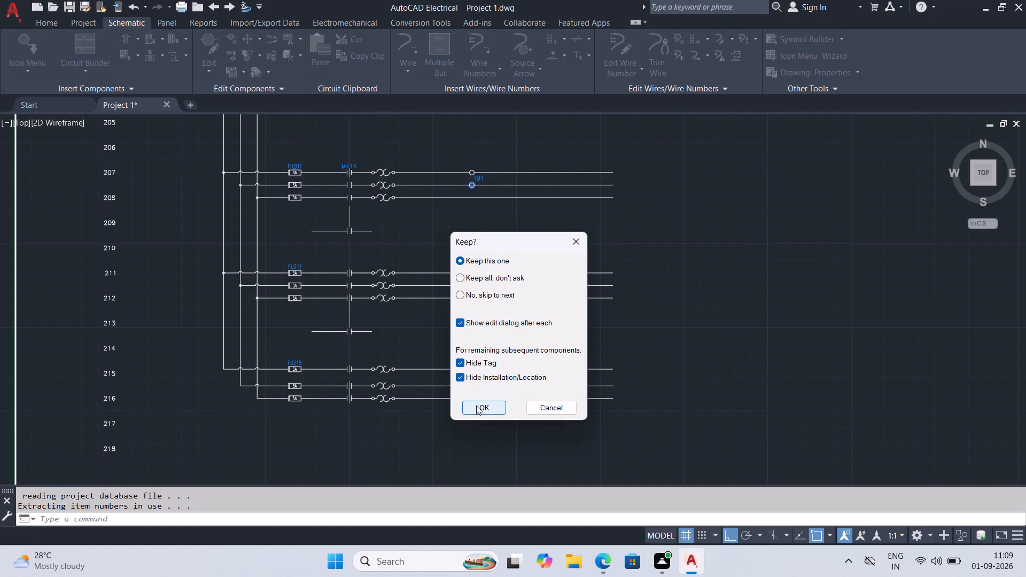
# Keep all remaining fence terminals without asking, and turn off hiding of their tag and installation/location.
pyautogui.click(475, 280)
pyautogui.click(474, 363)
pyautogui.click(483, 375)
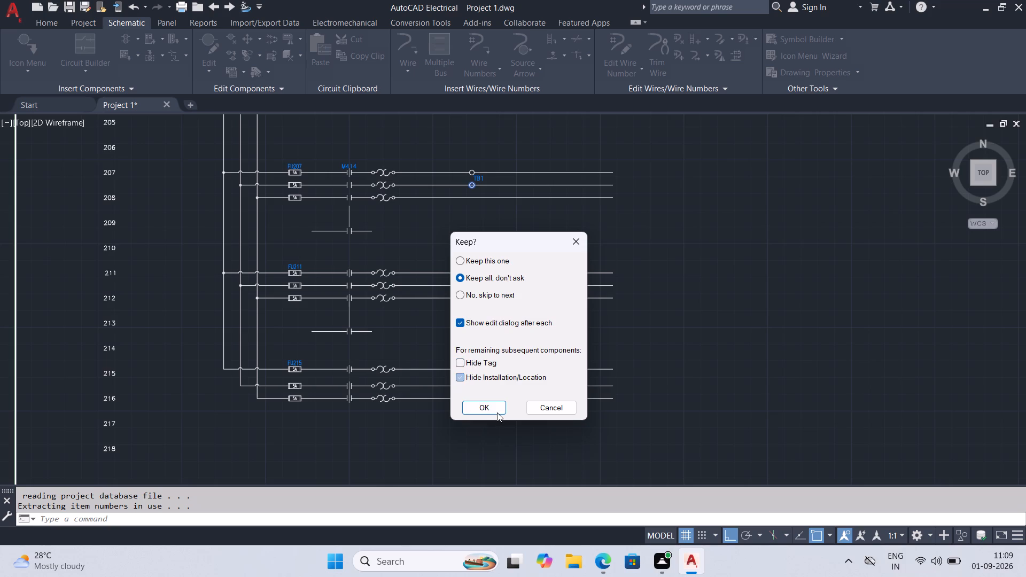
pyautogui.click(495, 413)
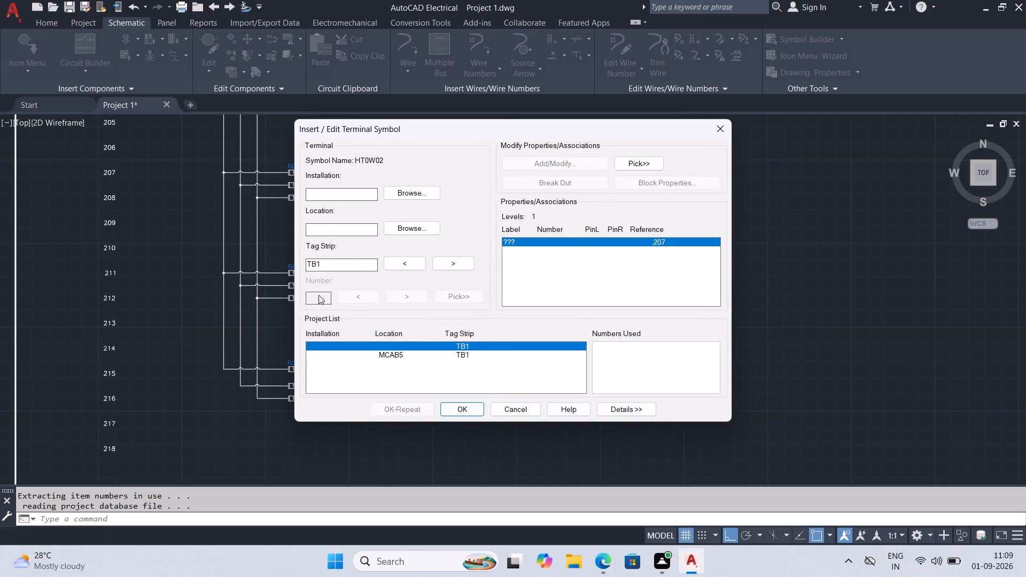
# Set the installation to 2 for the second terminal, on the wire just below line 207, with tag strip TB1.
pyautogui.click(324, 266)
pyautogui.press('Delete')
pyautogui.click(321, 192)
pyautogui.press('2')
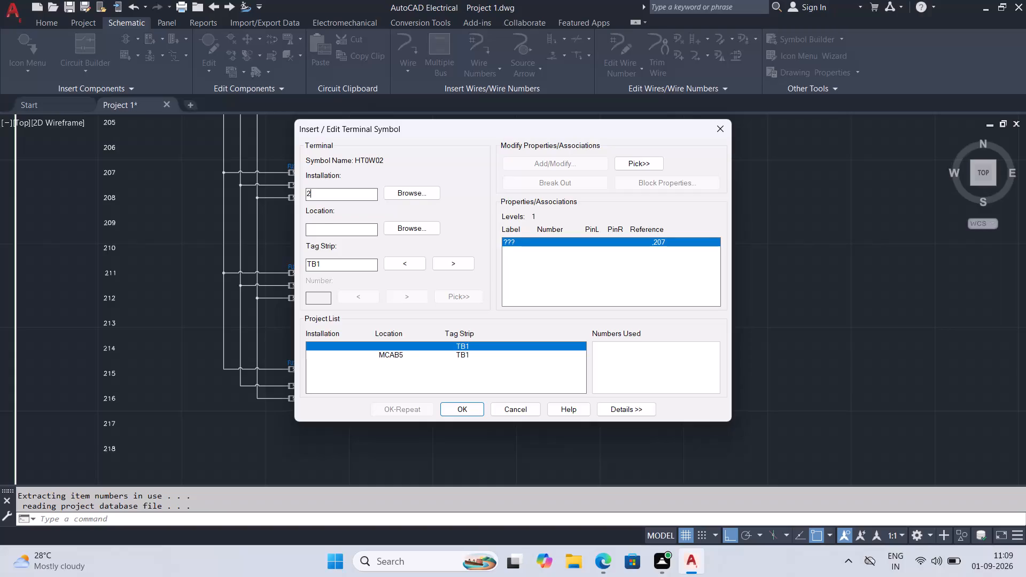
pyautogui.click(476, 411)
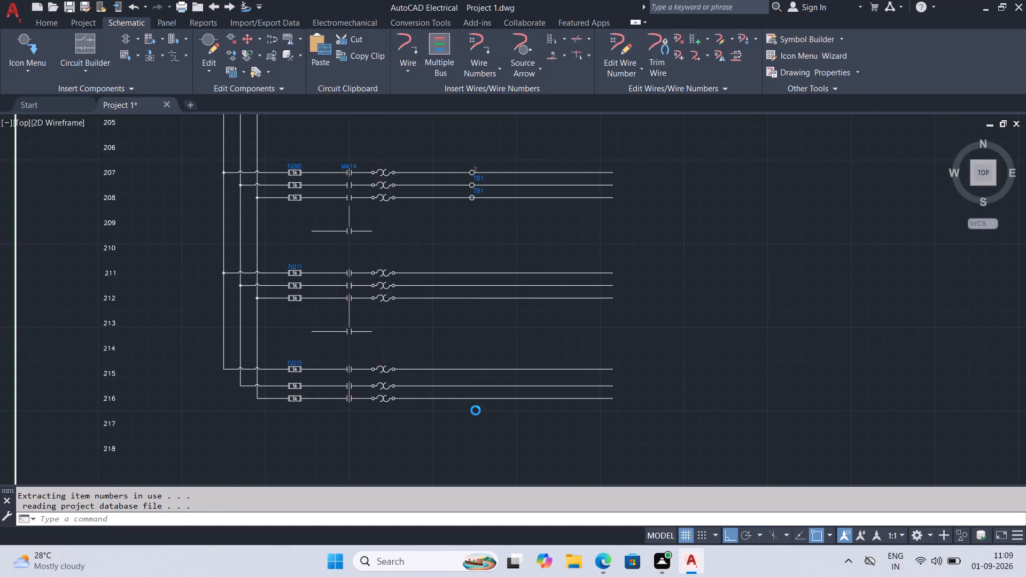
# For the line 208 terminal, set the location to 3, clear the installation, and set the tag strip to TB.
pyautogui.moveTo(442, 131); pyautogui.dragTo(642, 197)
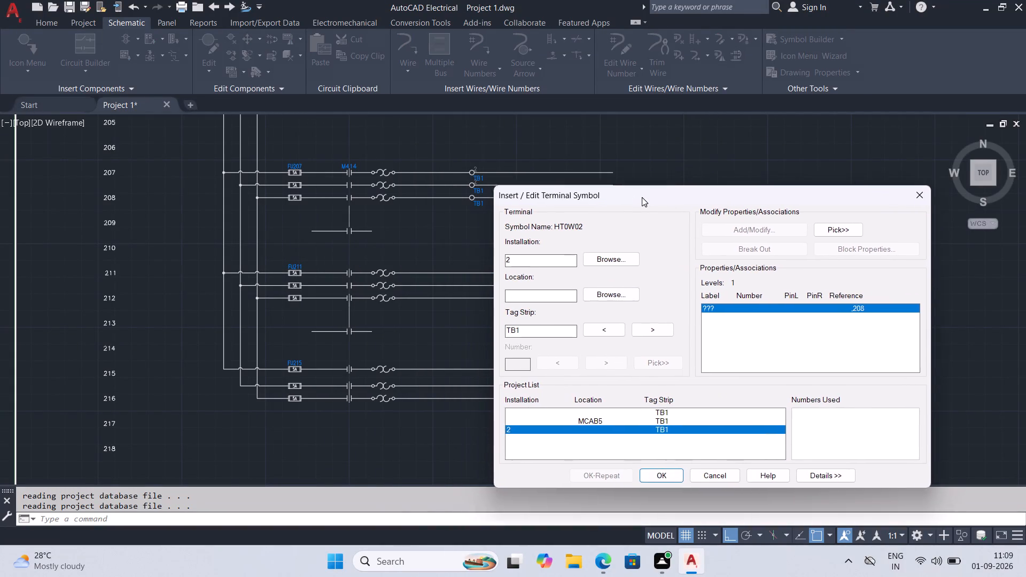
pyautogui.moveTo(642, 197); pyautogui.dragTo(562, 174)
pyautogui.click(456, 239)
pyautogui.press('Delete')
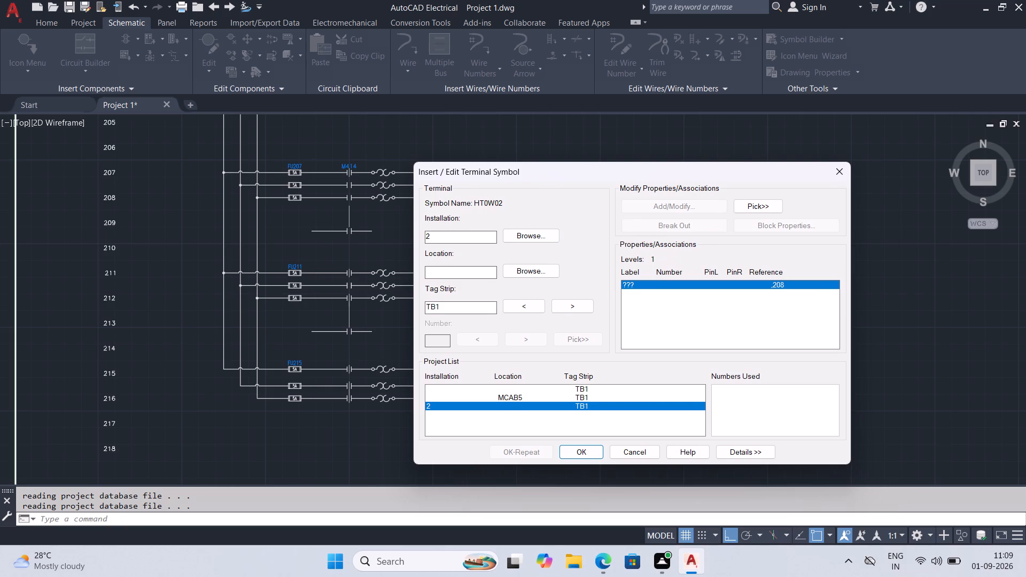
pyautogui.click(453, 274)
pyautogui.press('3')
pyautogui.moveTo(440, 236); pyautogui.dragTo(378, 243)
pyautogui.press('Delete')
pyautogui.doubleClick(465, 307)
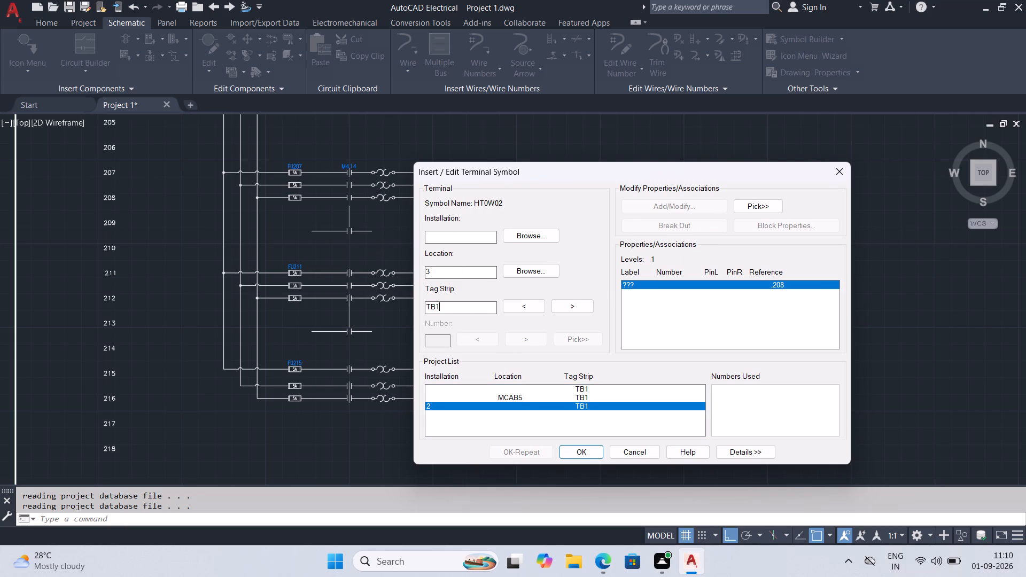
pyautogui.click(465, 307)
pyautogui.click(465, 307)
pyautogui.press('BackSpace')
pyautogui.click(581, 453)
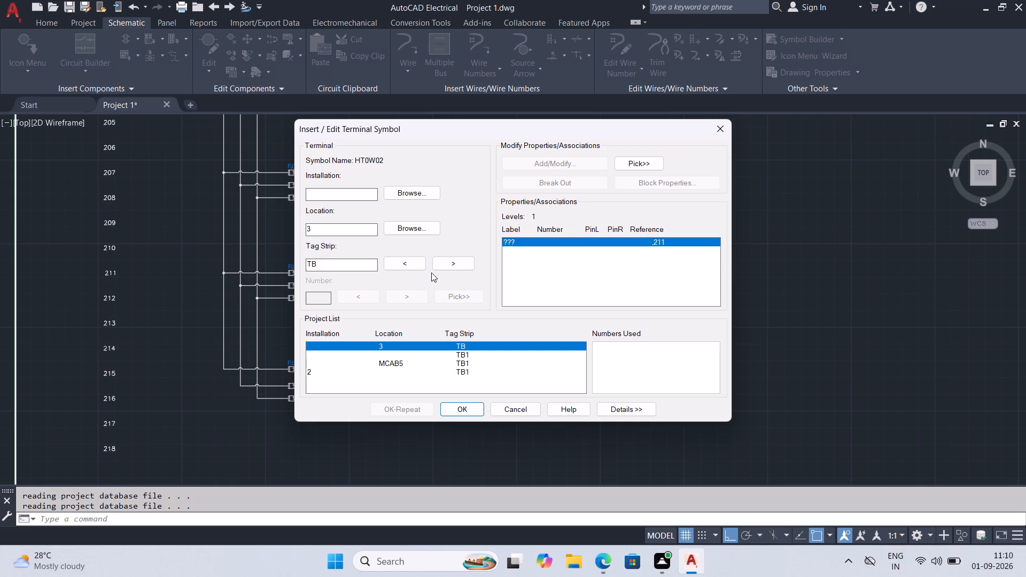
pyautogui.click(538, 217)
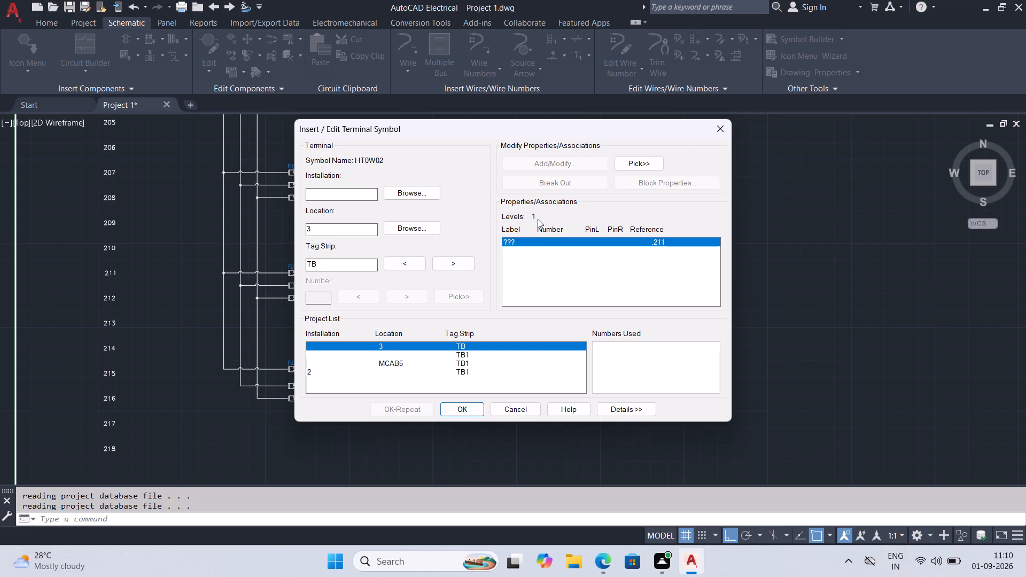
# Accept location 3 and tag strip TB for the six remaining terminals on the line 211–212 and 215–216 branch wires.
pyautogui.click(535, 219)
pyautogui.click(479, 413)
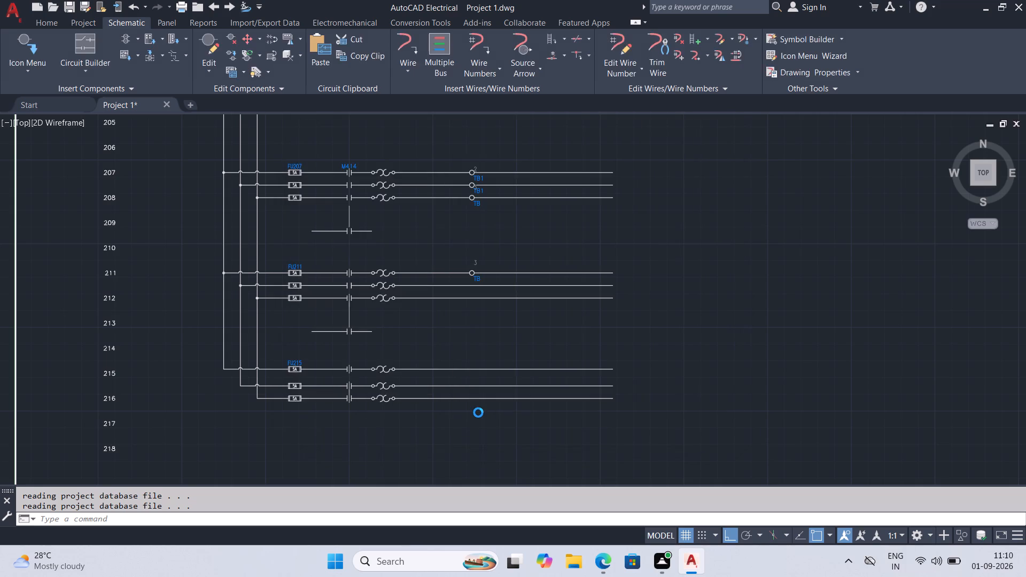
pyautogui.click(476, 410)
pyautogui.tripleClick(476, 410)
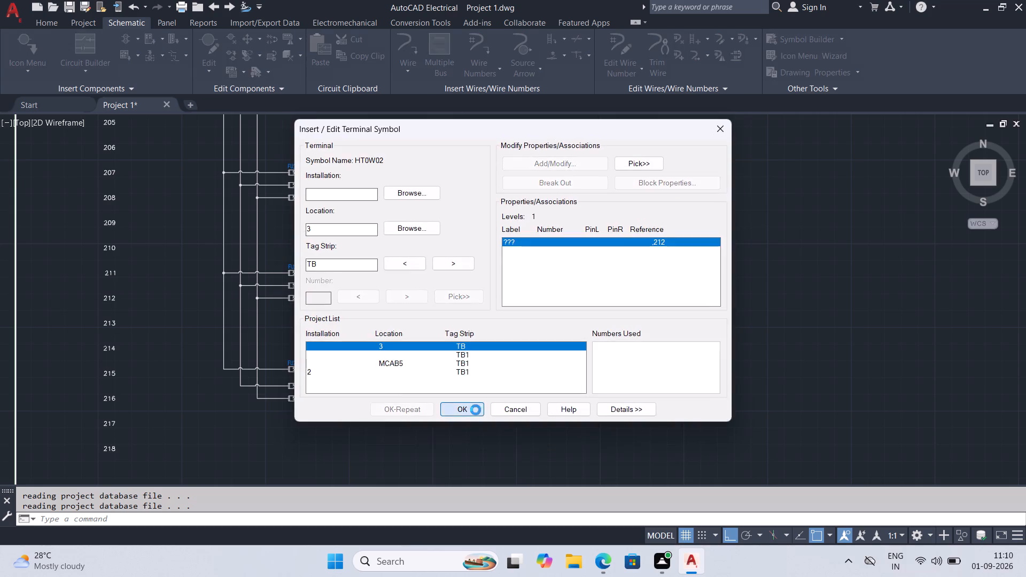
pyautogui.tripleClick(476, 410)
pyautogui.tripleClick(476, 410)
pyautogui.click(476, 409)
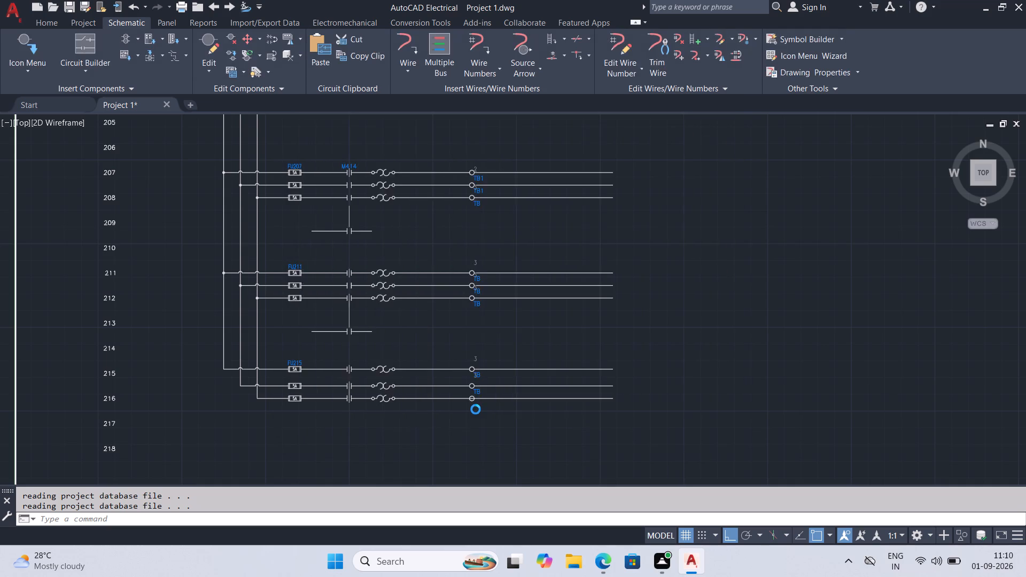
pyautogui.click(476, 409)
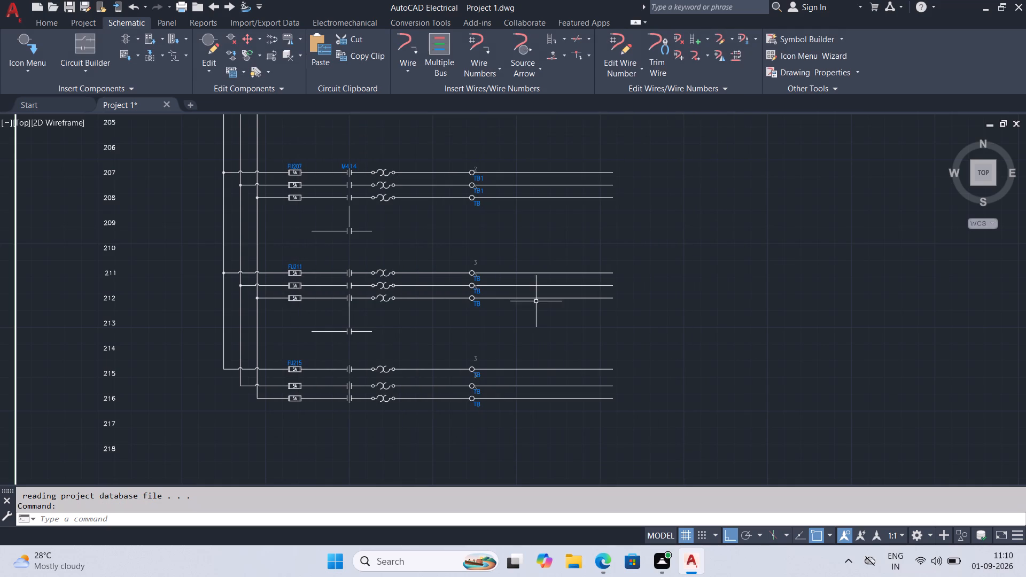
# Change the tag strip of the line 207 terminal and the terminal just below it to TB.
pyautogui.scroll(1, 520, 200)
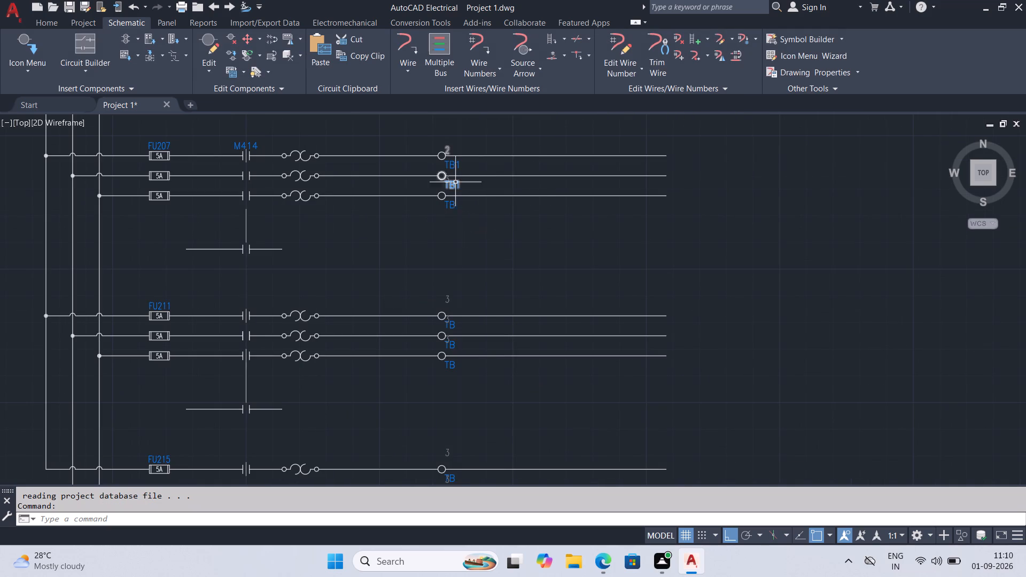
pyautogui.doubleClick(458, 166)
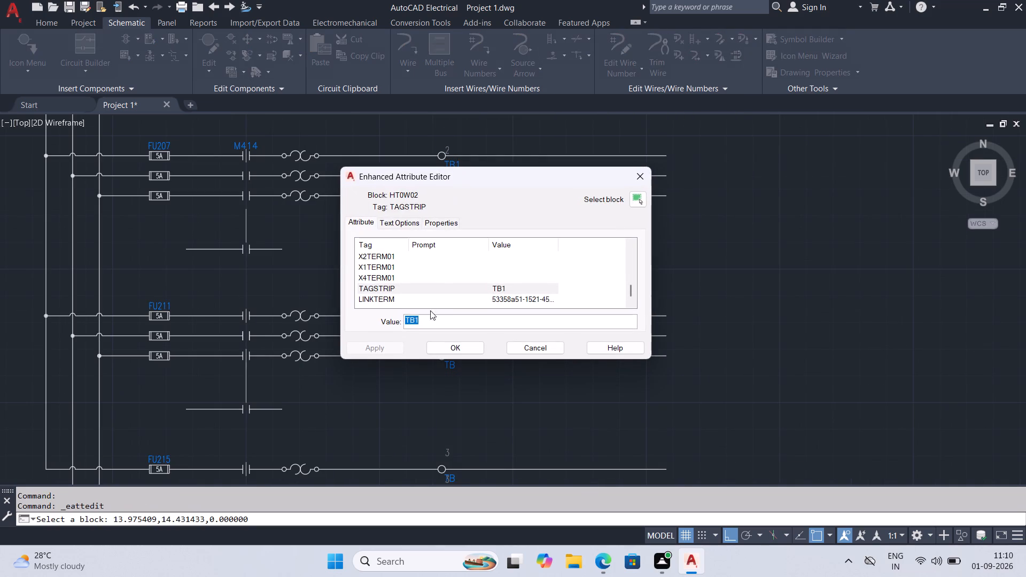
pyautogui.click(430, 320)
pyautogui.press('BackSpace')
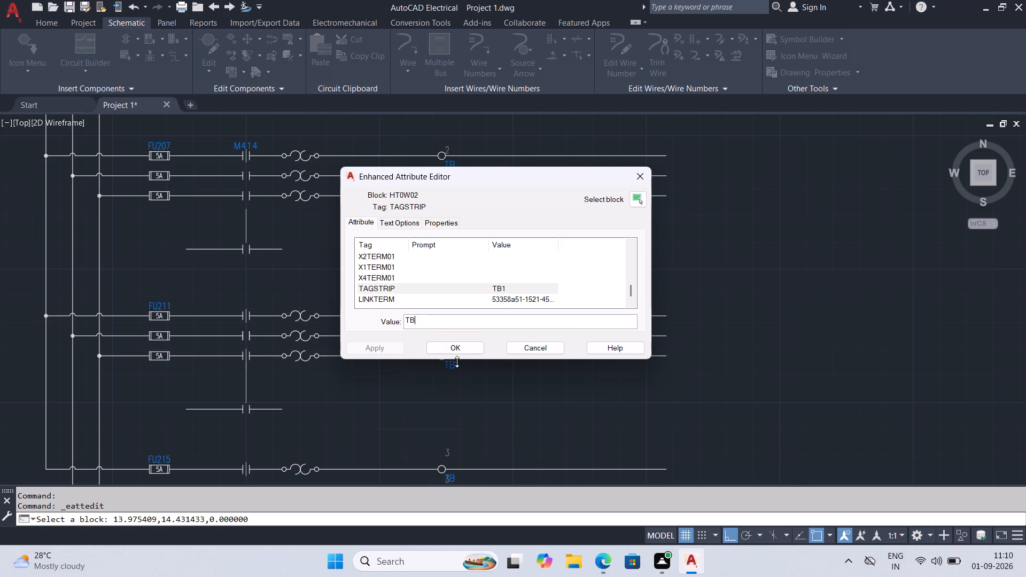
pyautogui.click(454, 348)
pyautogui.doubleClick(459, 188)
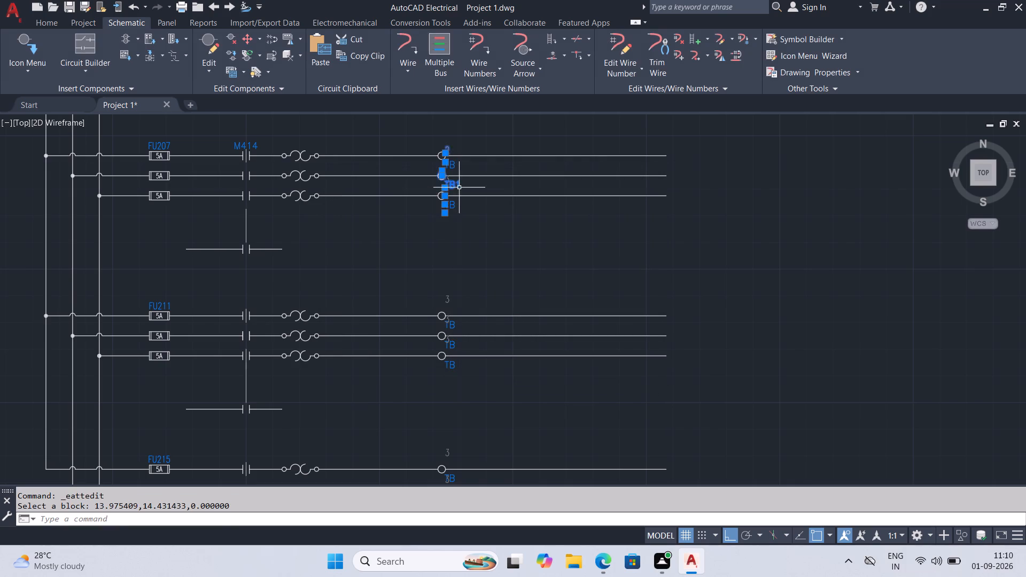
pyautogui.click(454, 323)
pyautogui.press('BackSpace')
pyautogui.click(455, 348)
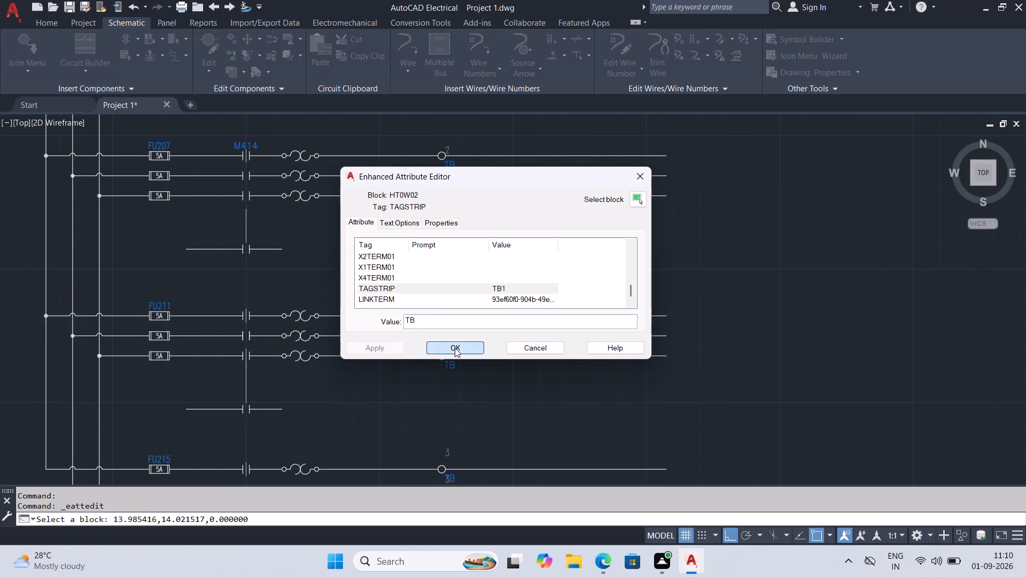
# Clear the LOC attribute of the line 215 terminal and set its DESC1 attribute to 1.
pyautogui.moveTo(507, 356); pyautogui.dragTo(481, 239, button='middle')
pyautogui.moveTo(457, 387); pyautogui.dragTo(433, 266, button='middle')
pyautogui.doubleClick(400, 218)
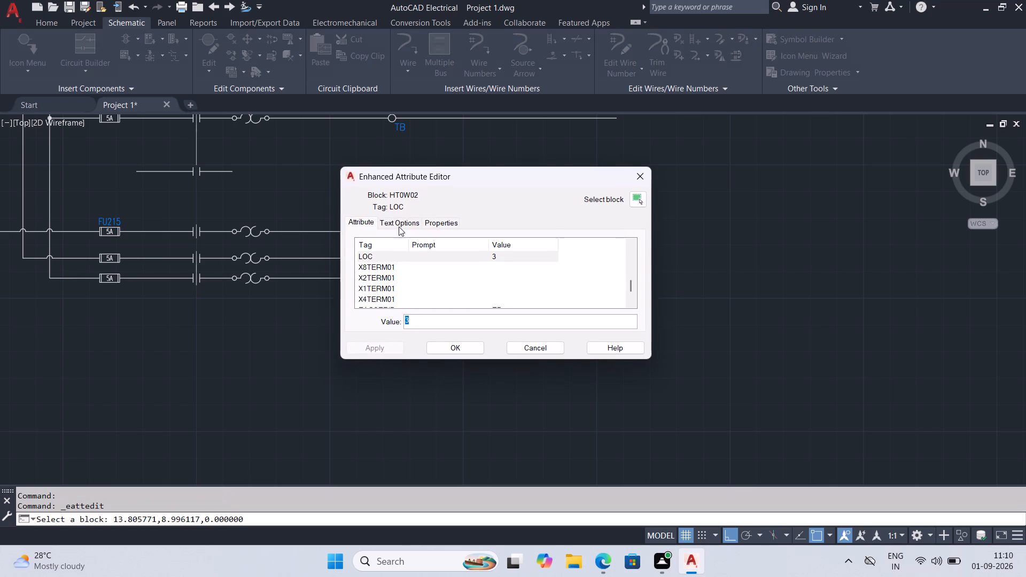
pyautogui.press('BackSpace')
pyautogui.scroll(4, 382, 285)
pyautogui.scroll(-1, 382, 285)
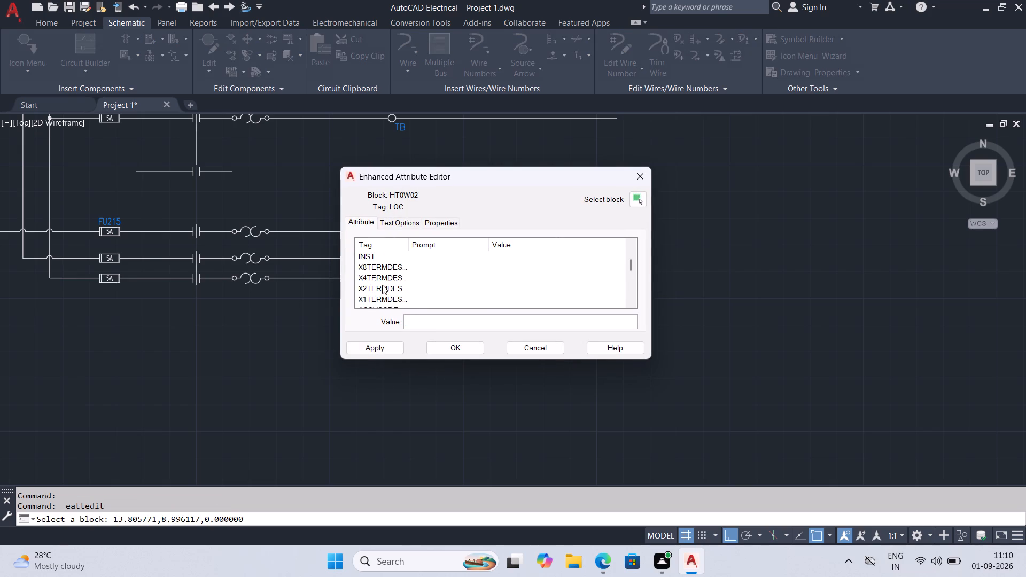
pyautogui.scroll(1, 392, 270)
pyautogui.click(387, 266)
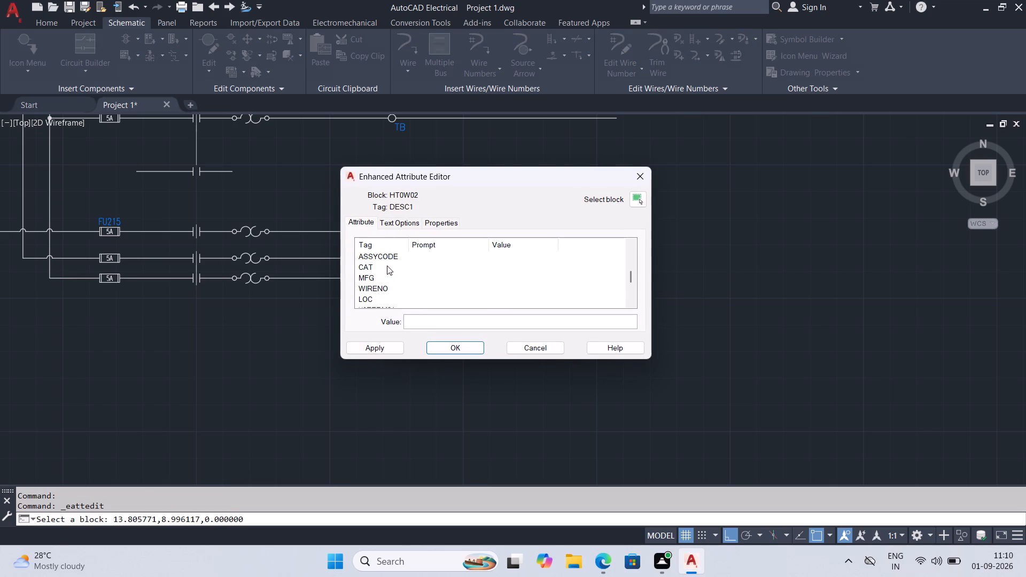
pyautogui.press('1')
pyautogui.click(427, 323)
pyautogui.press('1')
pyautogui.click(434, 345)
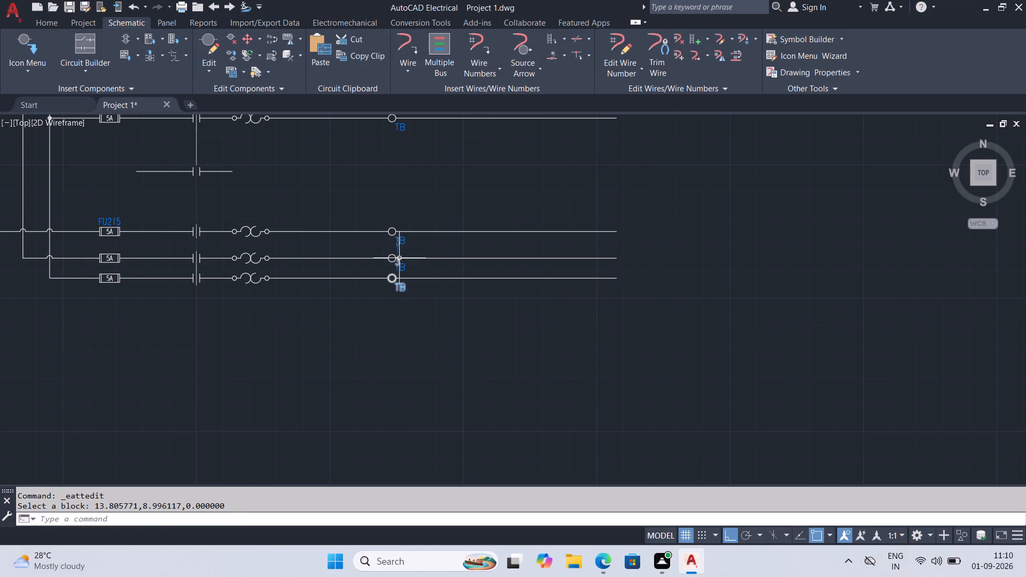
# Clear the DESC1 attribute of the line 215 terminal.
pyautogui.scroll(3, 400, 248)
pyautogui.doubleClick(385, 249)
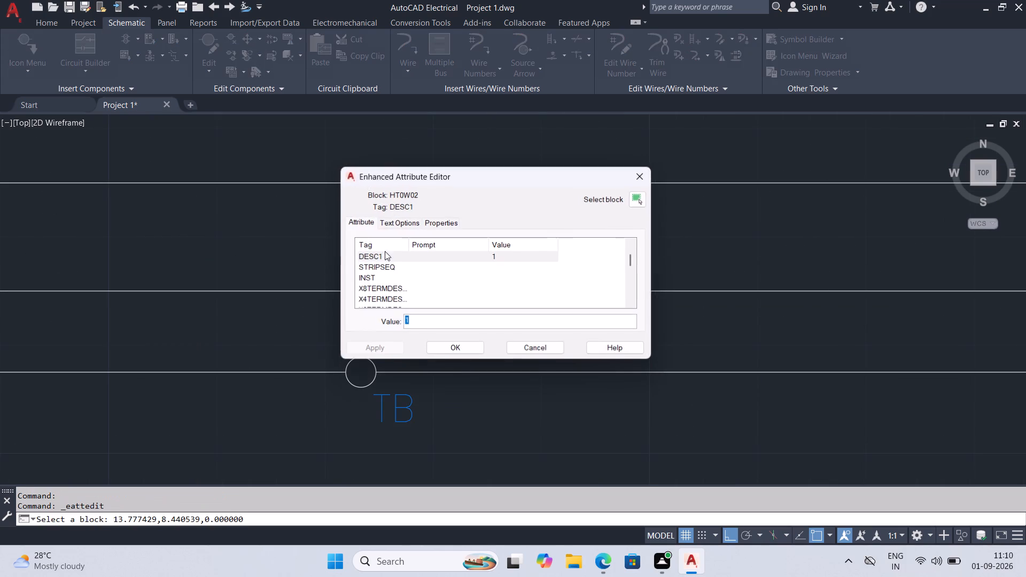
pyautogui.press('Delete')
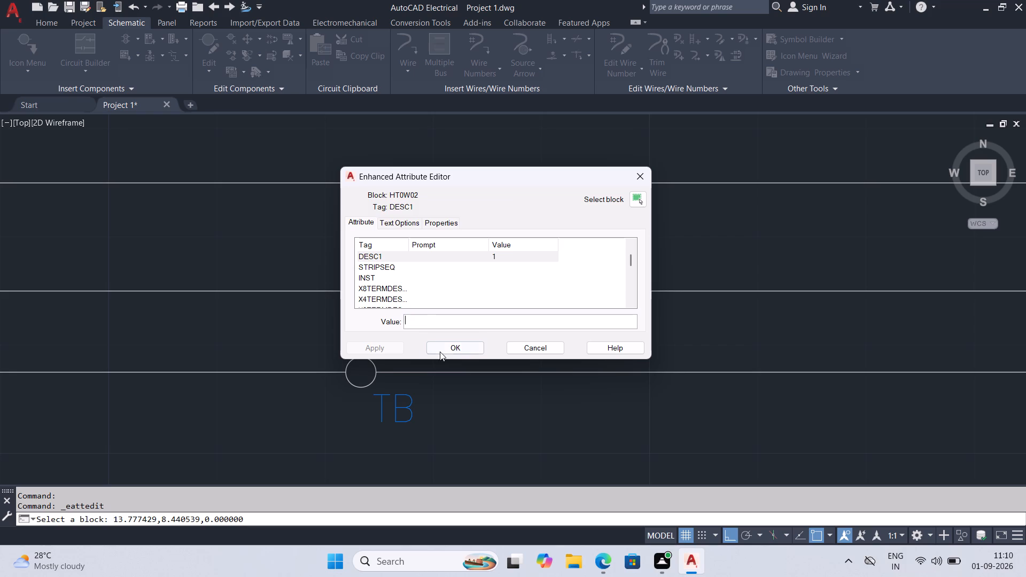
pyautogui.click(442, 348)
# Clear the LOC attribute of the two terminals below line 215, on the middle and line 216 wires.
pyautogui.doubleClick(387, 235)
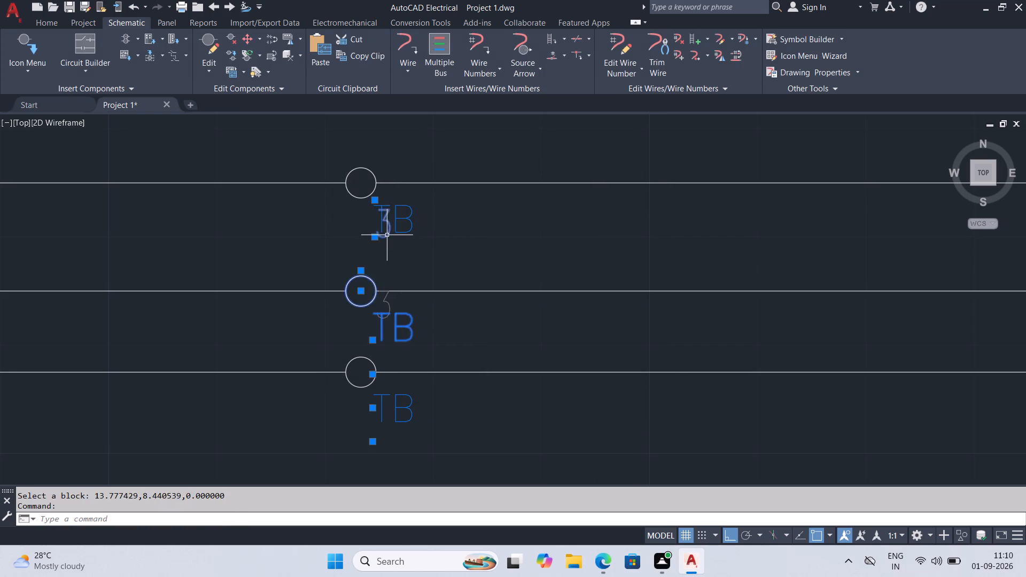
pyautogui.press('Delete')
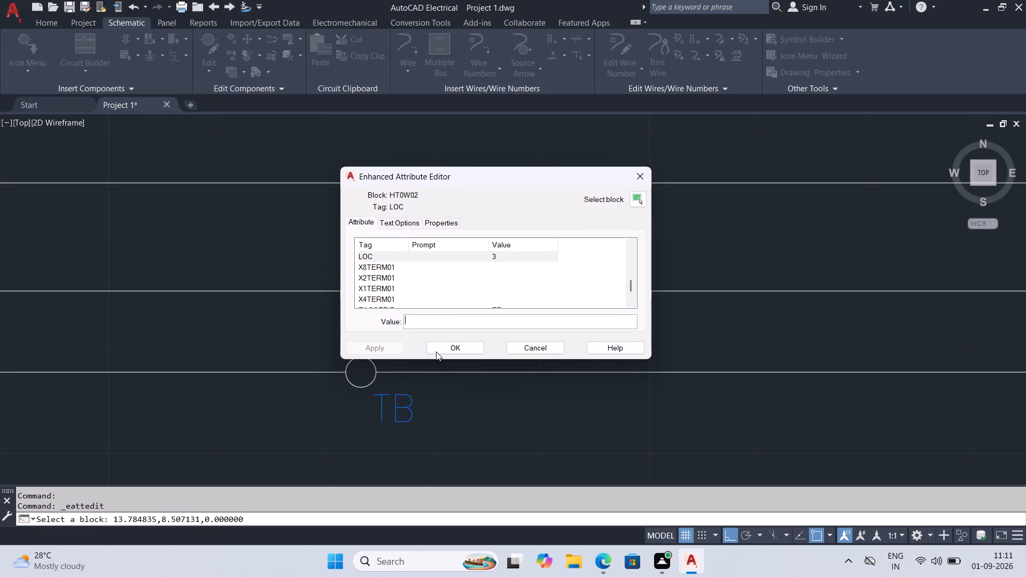
pyautogui.click(438, 349)
pyautogui.doubleClick(387, 298)
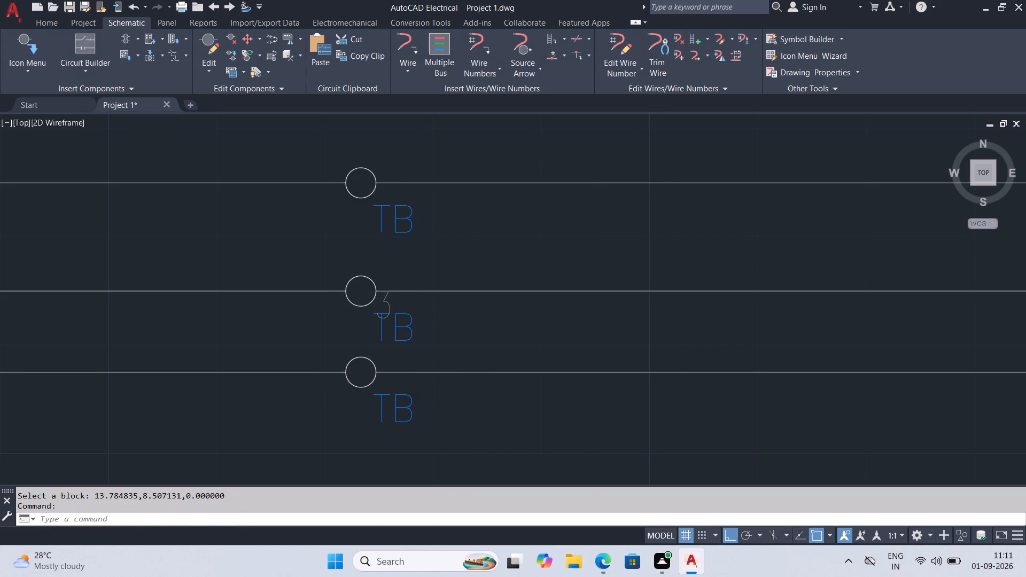
pyautogui.press('Delete')
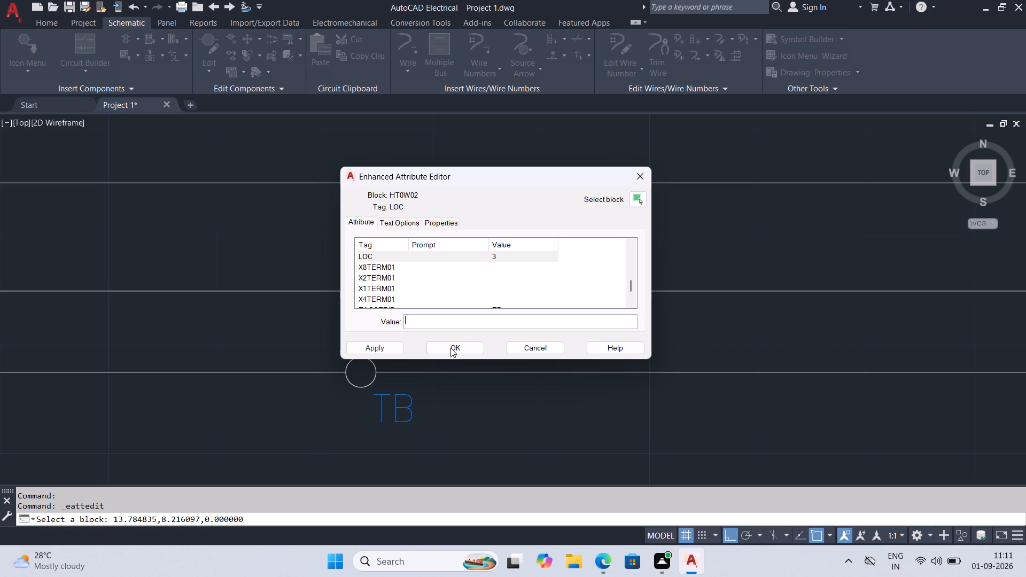
pyautogui.click(450, 347)
# Clear the LOC attribute of all three terminals on the line 211–212 branch wires.
pyautogui.scroll(-2, 479, 345)
pyautogui.scroll(3, 459, 336)
pyautogui.scroll(-4, 444, 227)
pyautogui.moveTo(465, 189); pyautogui.dragTo(491, 425, button='middle')
pyautogui.scroll(2, 503, 293)
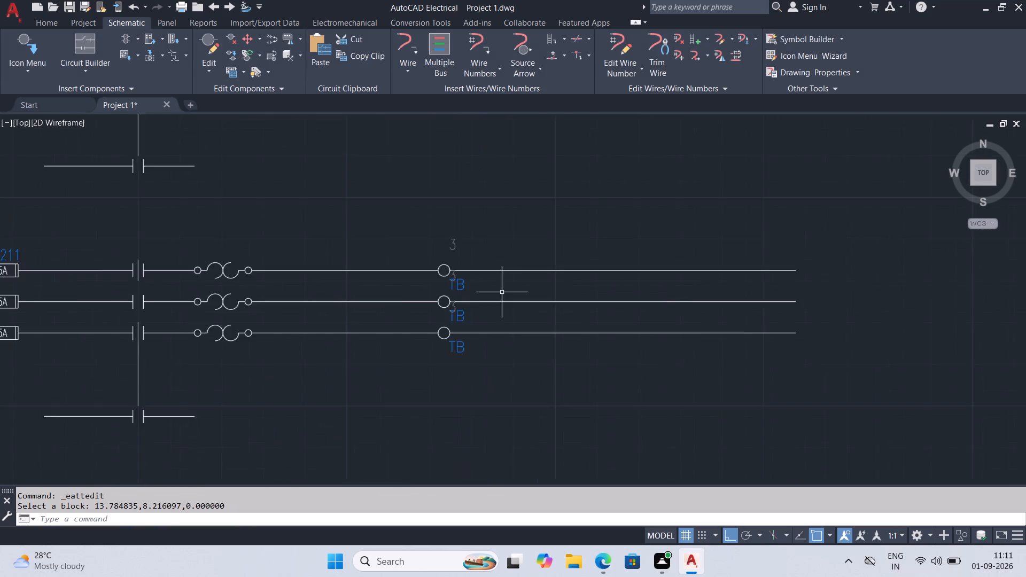
pyautogui.doubleClick(421, 208)
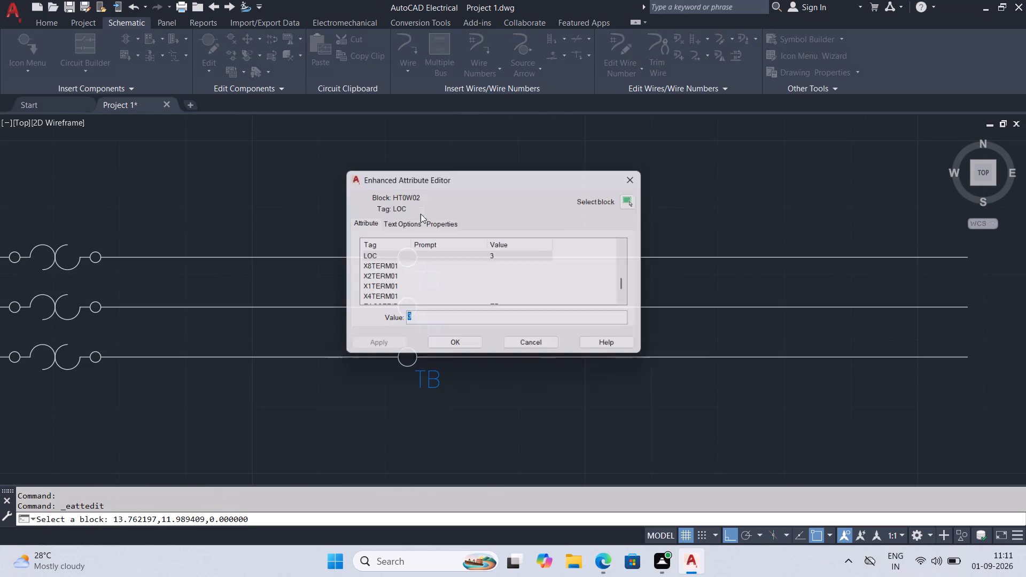
pyautogui.press('Delete')
pyautogui.click(458, 348)
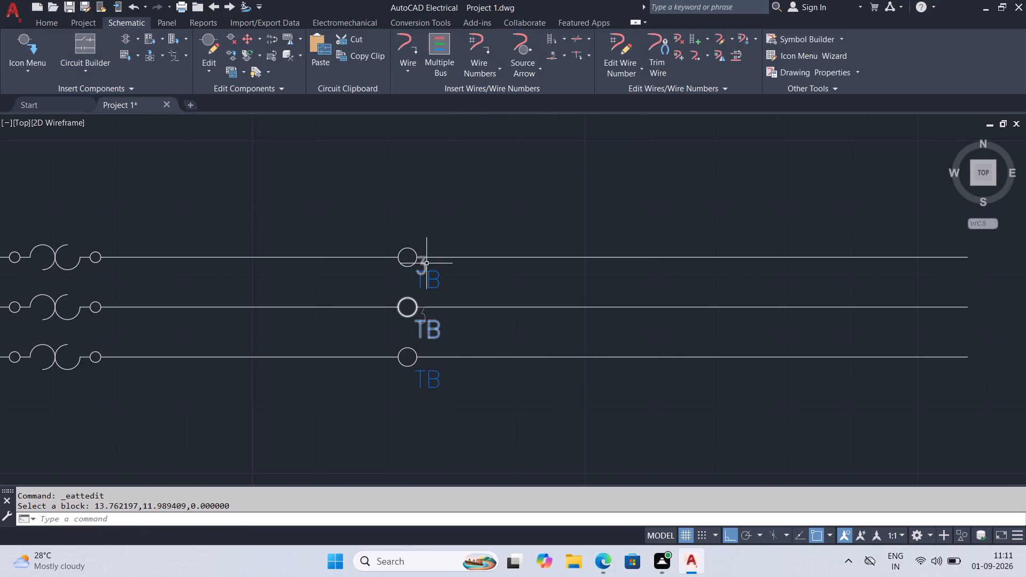
pyautogui.doubleClick(426, 263)
pyautogui.press('Delete')
pyautogui.click(455, 352)
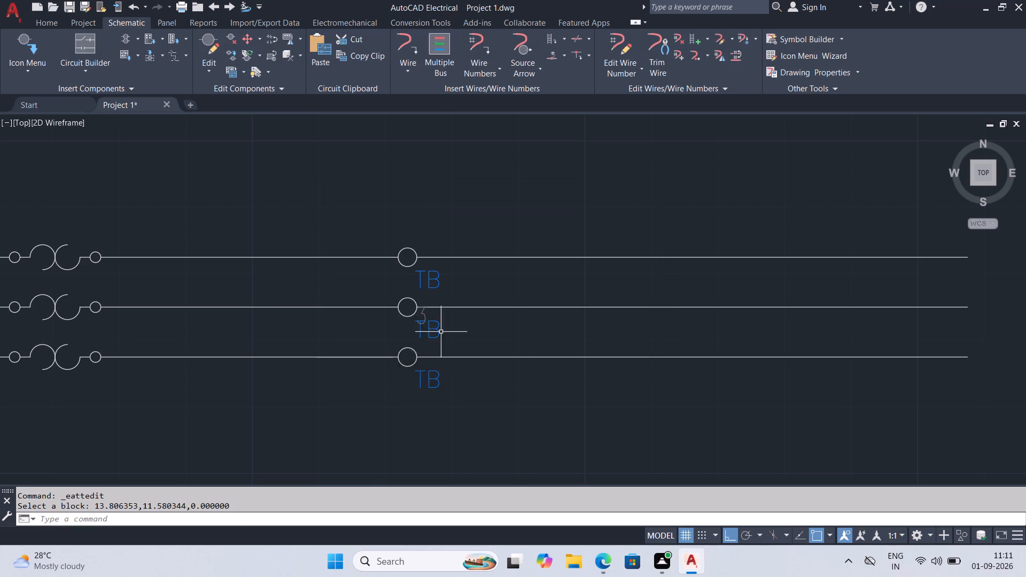
pyautogui.doubleClick(423, 313)
pyautogui.press('Delete')
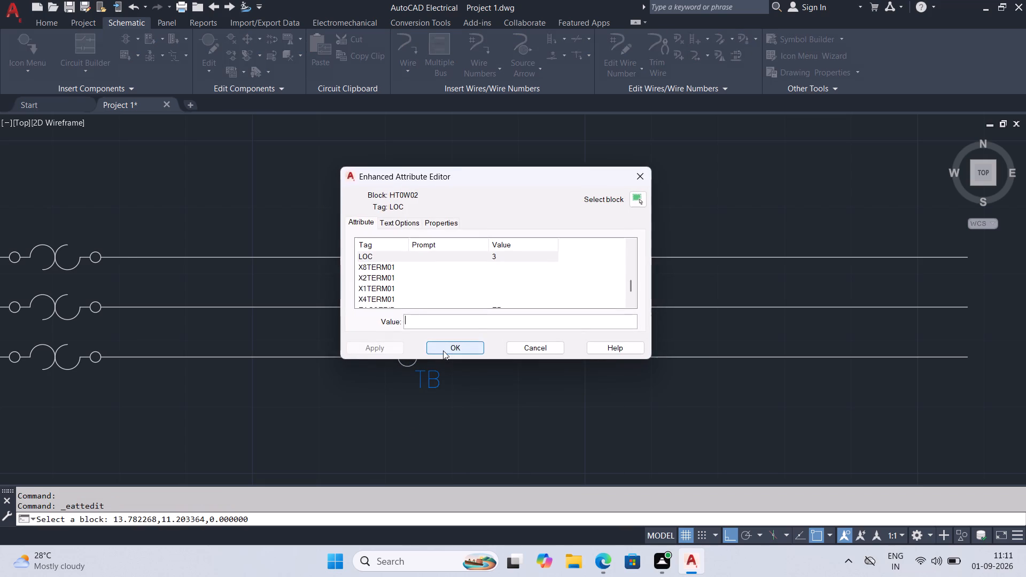
pyautogui.click(445, 349)
# Clear the LOC attribute of the line 208 terminal and the INST attribute of the terminal just below line 207.
pyautogui.moveTo(480, 240); pyautogui.dragTo(476, 410, button='middle')
pyautogui.scroll(-2, 484, 303)
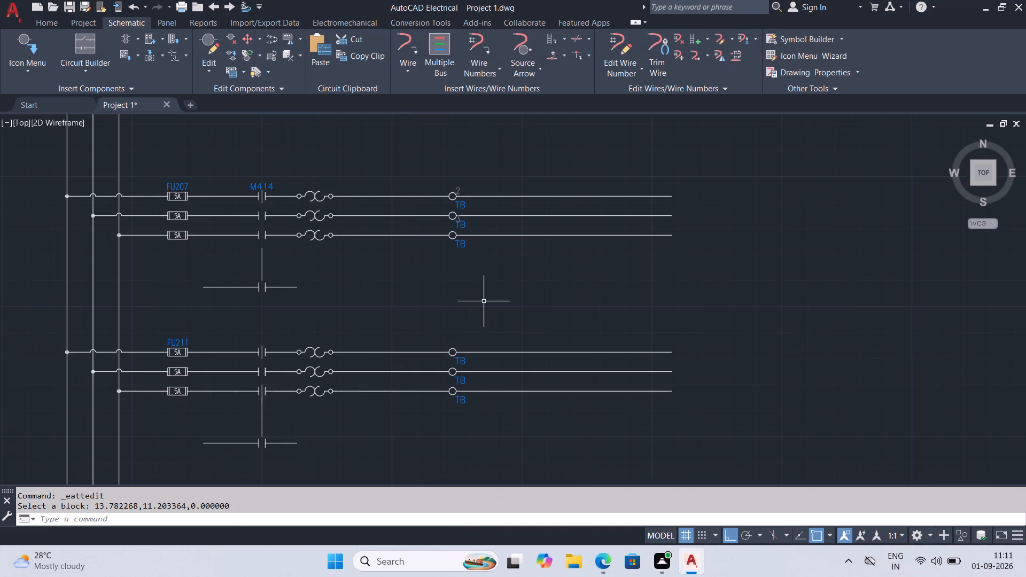
pyautogui.moveTo(486, 268); pyautogui.dragTo(487, 392, button='middle')
pyautogui.scroll(2, 464, 360)
pyautogui.doubleClick(451, 313)
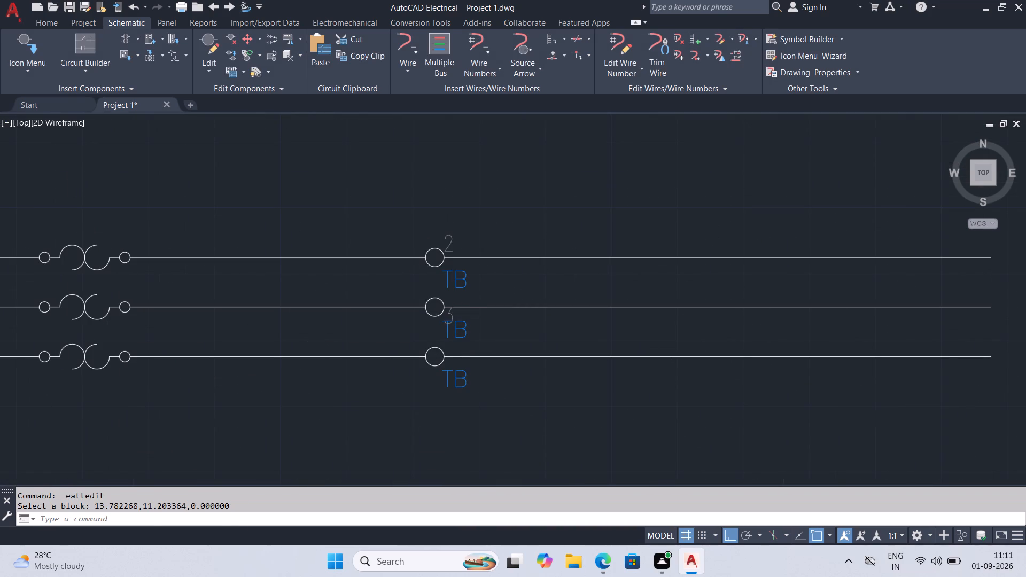
pyautogui.press('Delete')
pyautogui.click(465, 348)
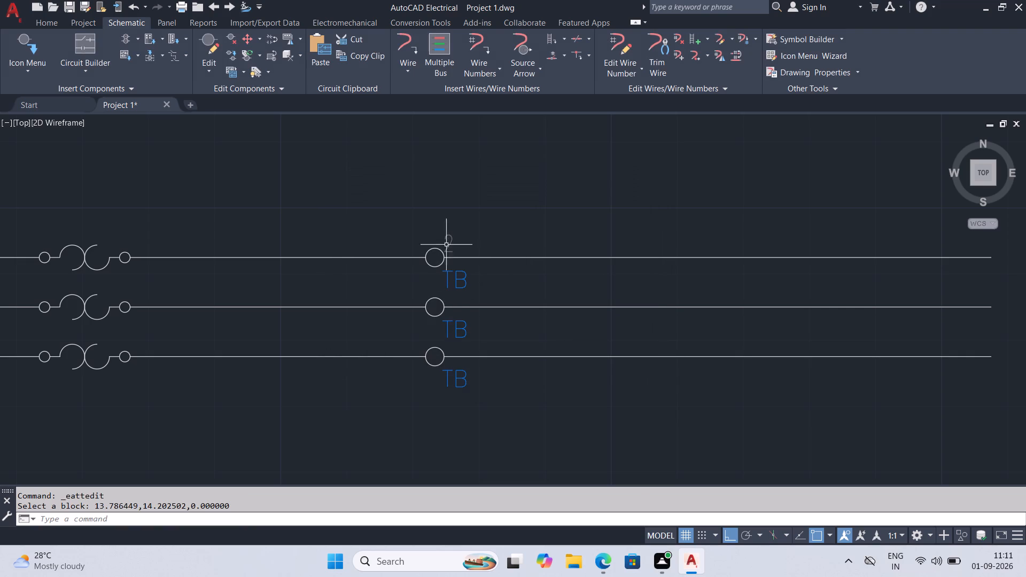
pyautogui.doubleClick(448, 238)
pyautogui.press('Delete')
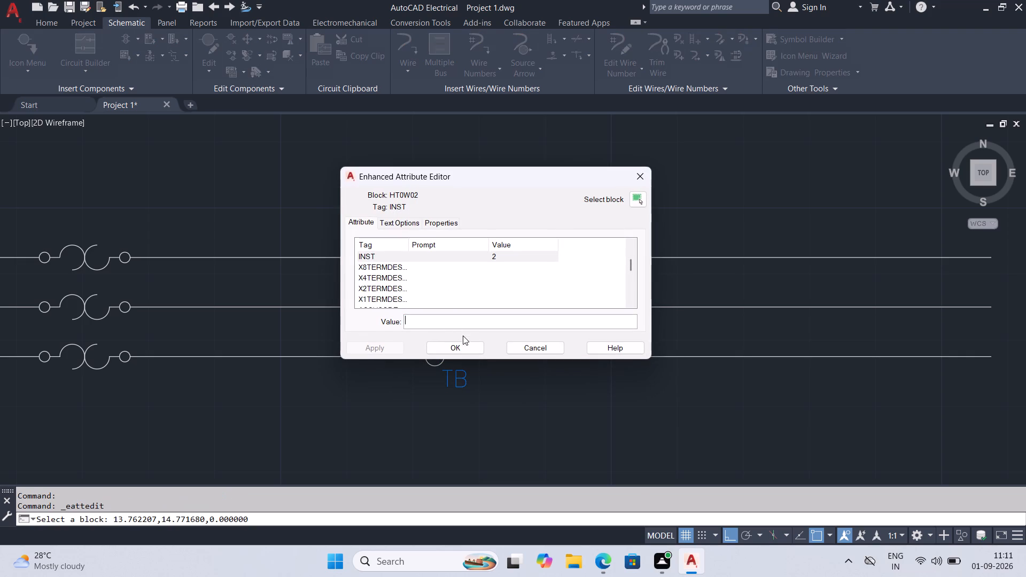
pyautogui.click(471, 345)
# Set the STRIPSEQ attribute of the line 207 terminal to 1.
pyautogui.scroll(-1, 521, 339)
pyautogui.scroll(1, 512, 336)
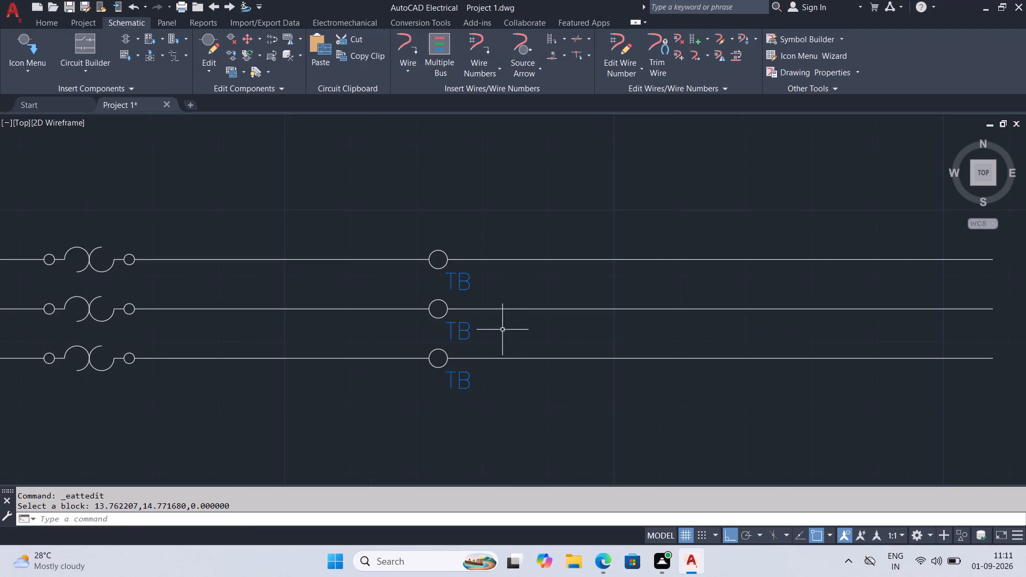
pyautogui.doubleClick(444, 254)
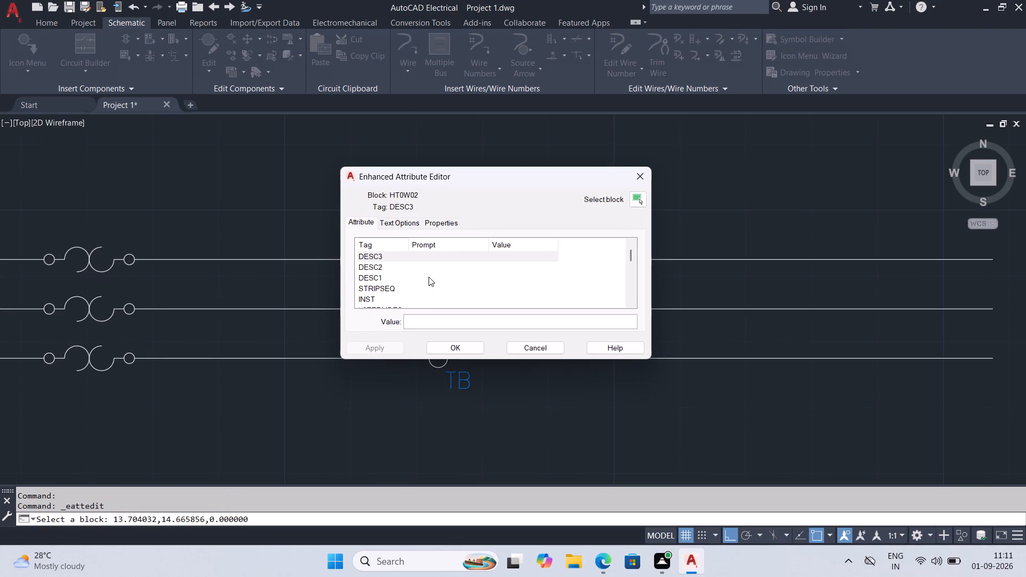
pyautogui.scroll(1, 393, 282)
pyautogui.click(385, 287)
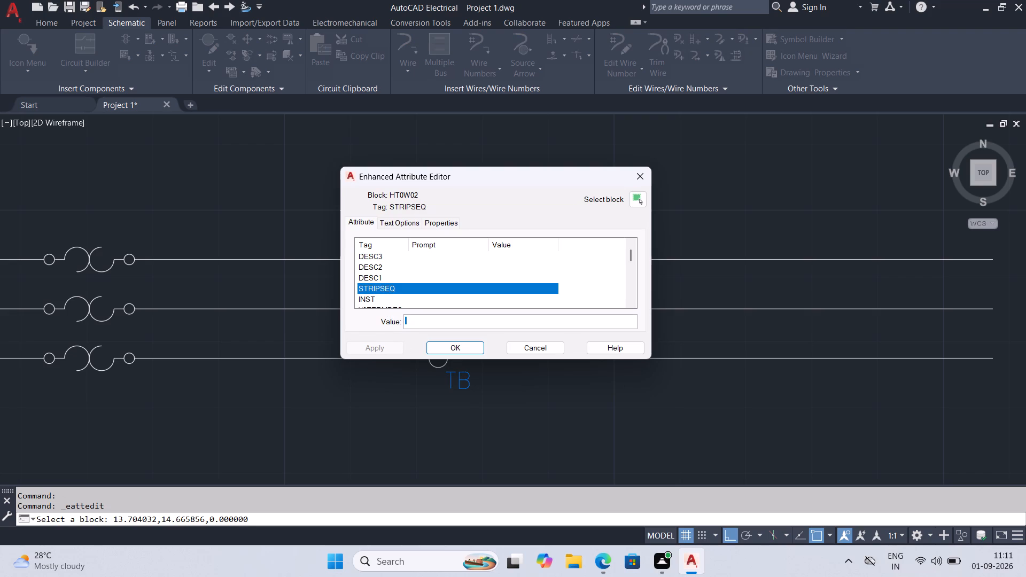
pyautogui.click(417, 324)
pyautogui.press('1')
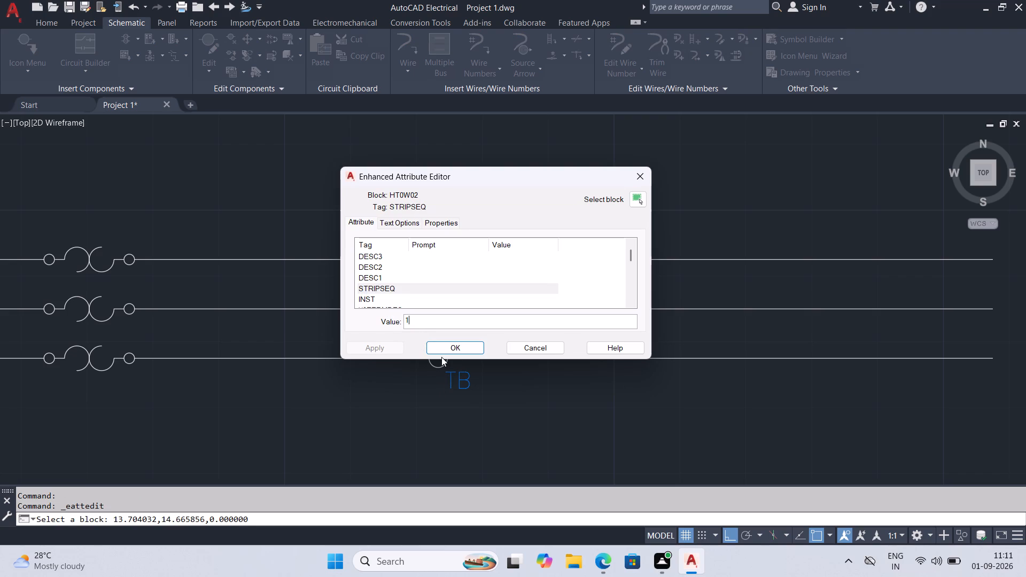
pyautogui.click(394, 352)
pyautogui.click(464, 348)
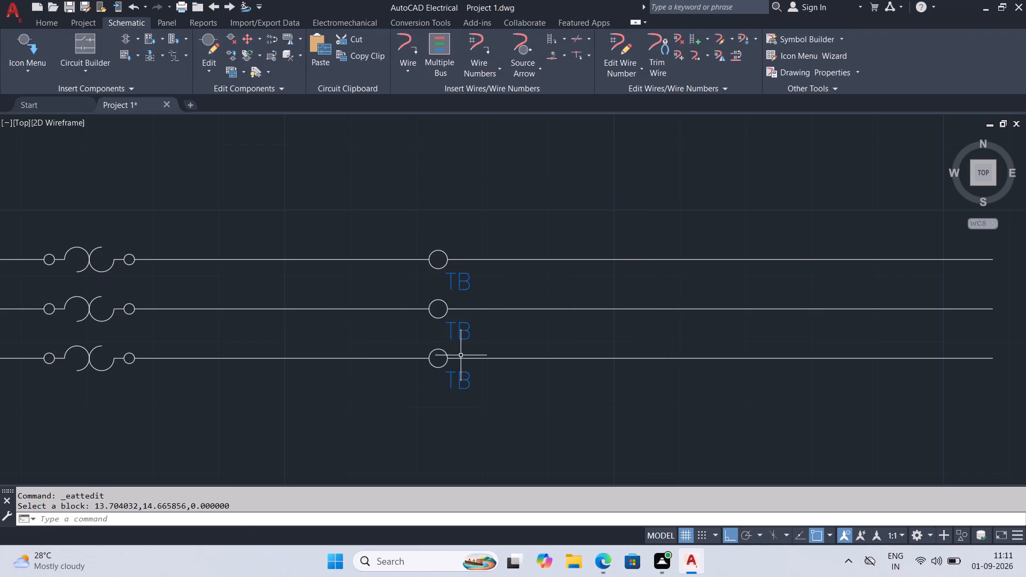
# Set the WIRENO attribute of the line 207 terminal to 1.
pyautogui.scroll(-2, 477, 290)
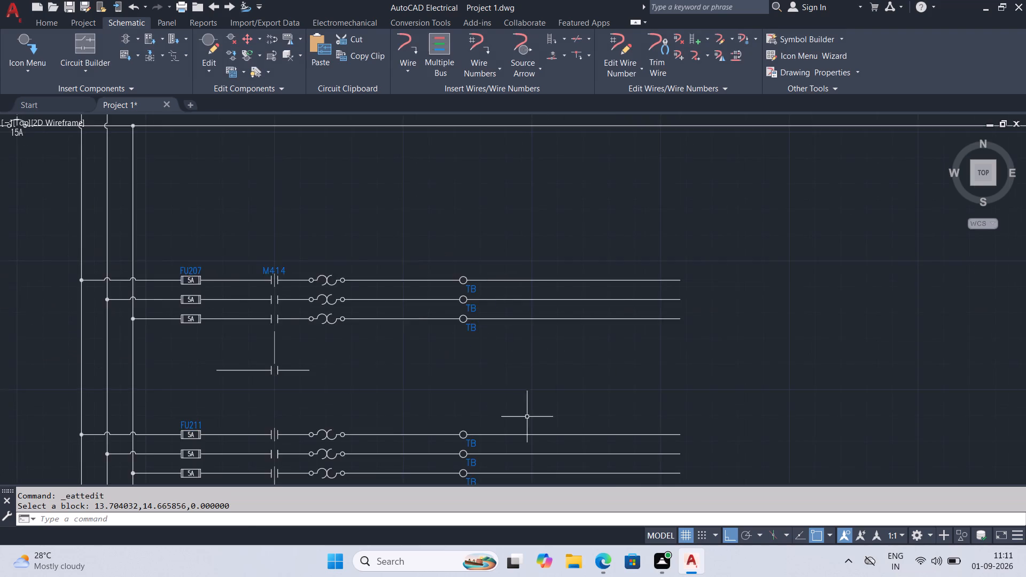
pyautogui.scroll(-2, 527, 418)
pyautogui.moveTo(529, 411); pyautogui.dragTo(502, 300, button='middle')
pyautogui.scroll(2, 500, 336)
pyautogui.moveTo(448, 236); pyautogui.dragTo(470, 463, button='middle')
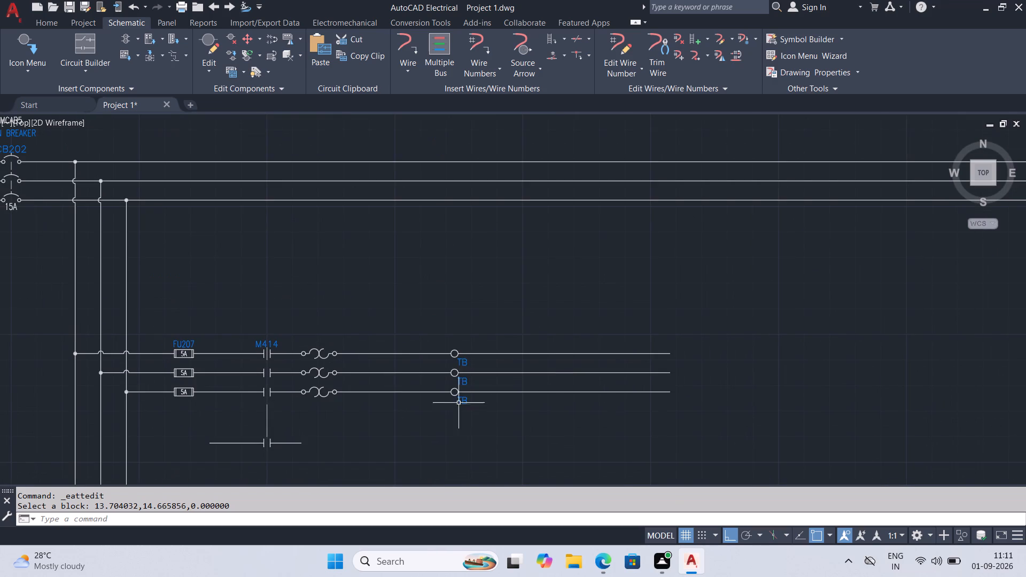
pyautogui.doubleClick(457, 361)
pyautogui.doubleClick(457, 364)
pyautogui.doubleClick(460, 364)
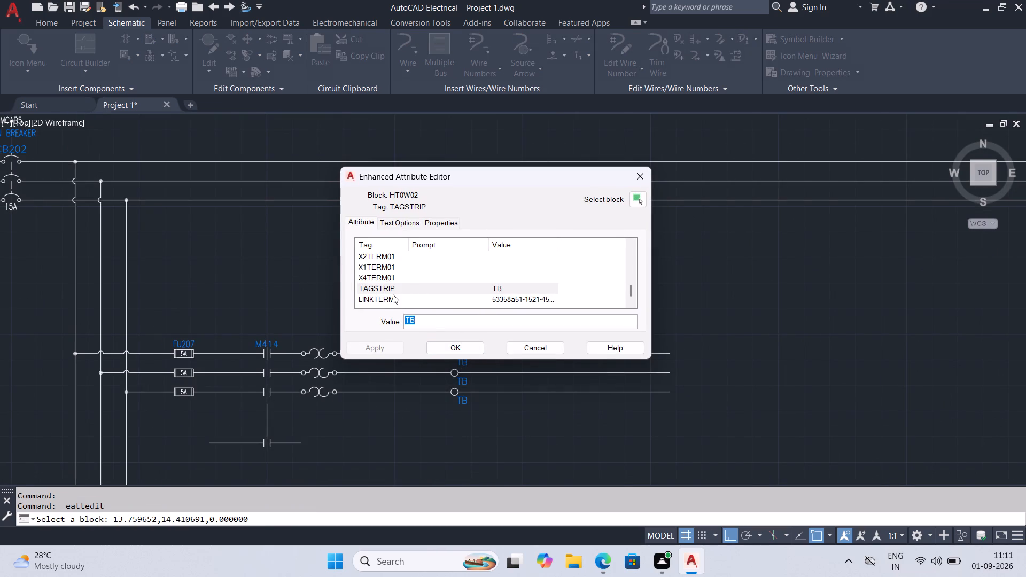
pyautogui.scroll(3, 379, 264)
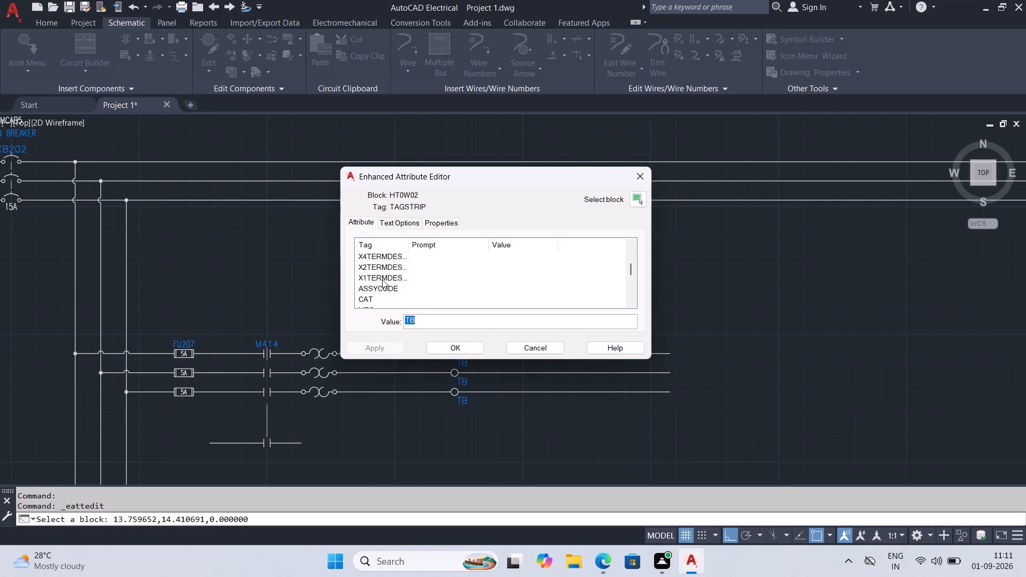
pyautogui.scroll(-2, 383, 283)
pyautogui.scroll(1, 383, 295)
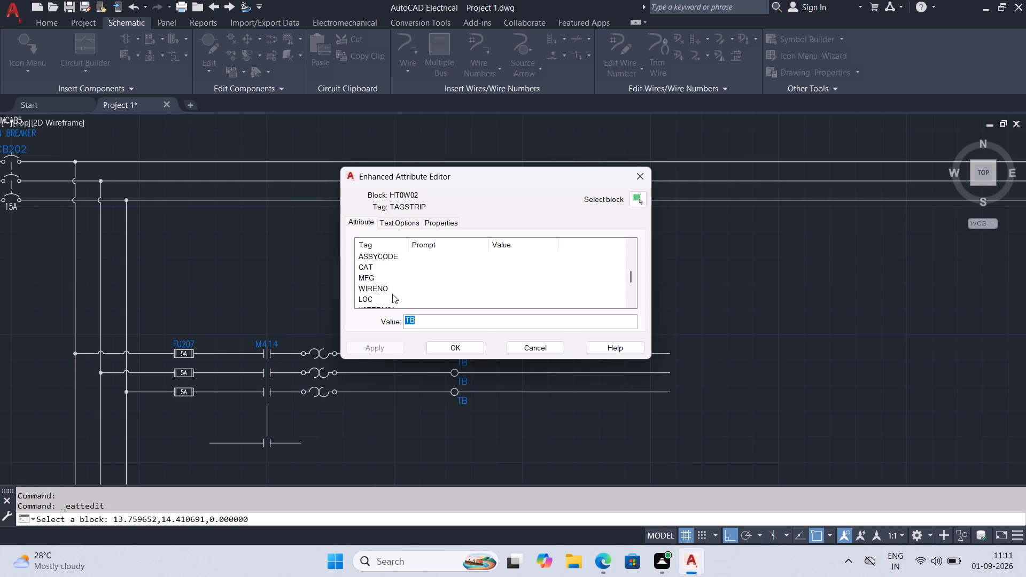
pyautogui.click(385, 291)
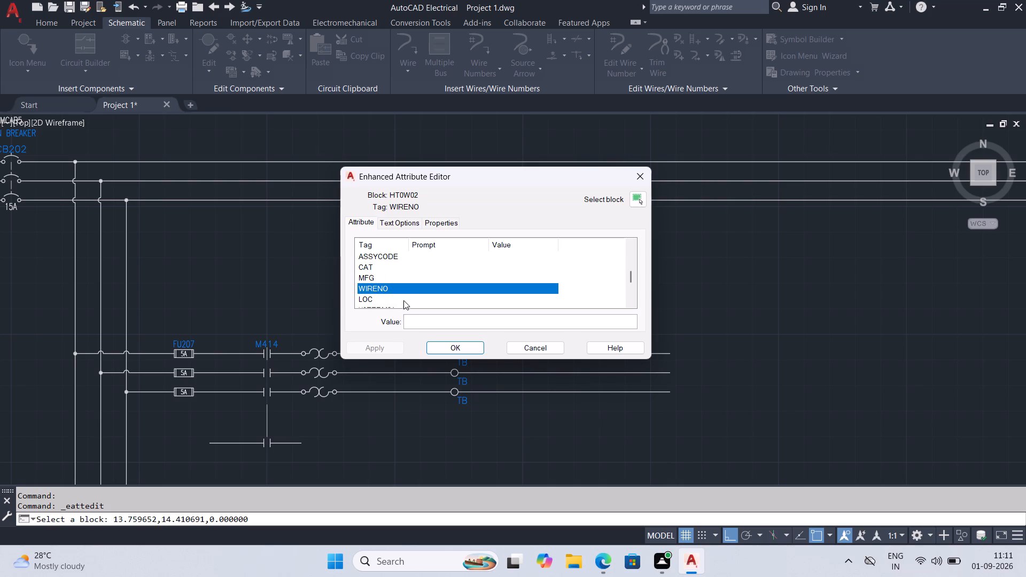
pyautogui.click(433, 317)
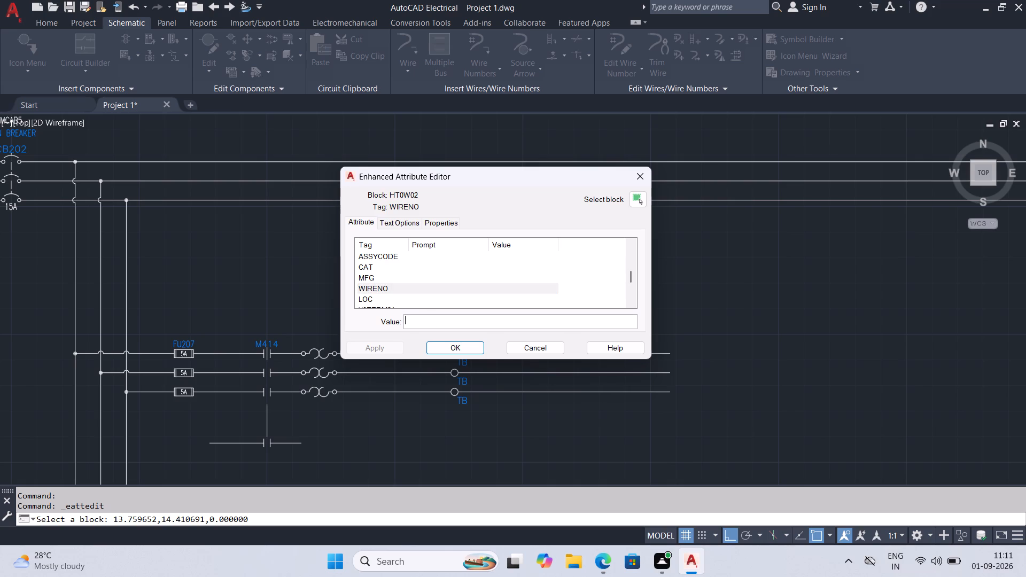
pyautogui.press('1')
pyautogui.click(445, 352)
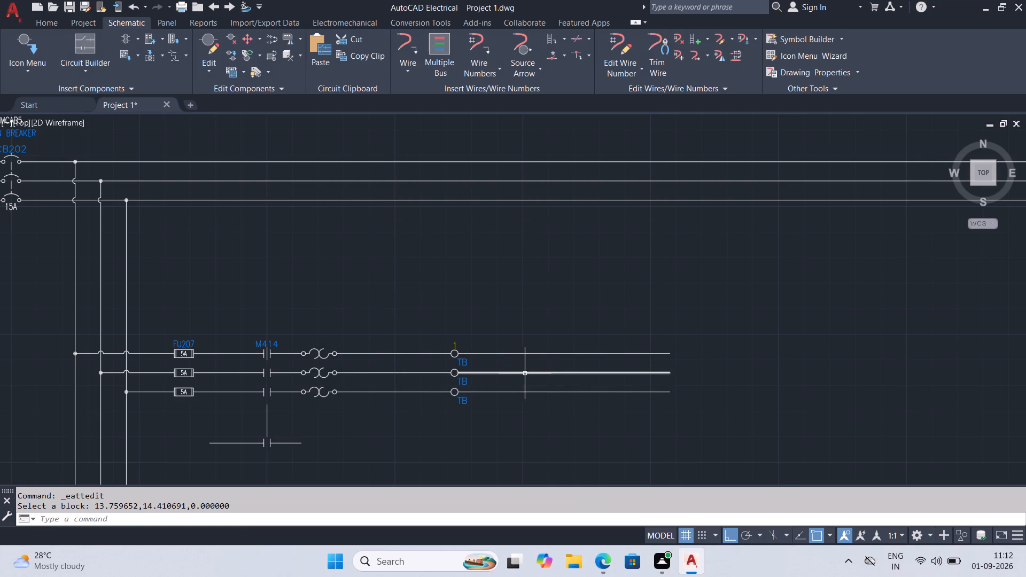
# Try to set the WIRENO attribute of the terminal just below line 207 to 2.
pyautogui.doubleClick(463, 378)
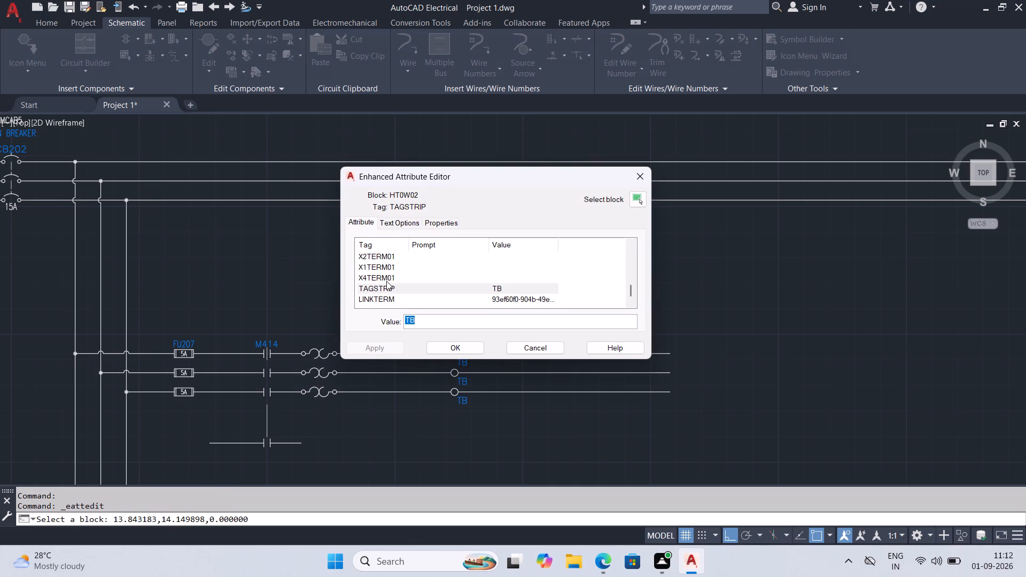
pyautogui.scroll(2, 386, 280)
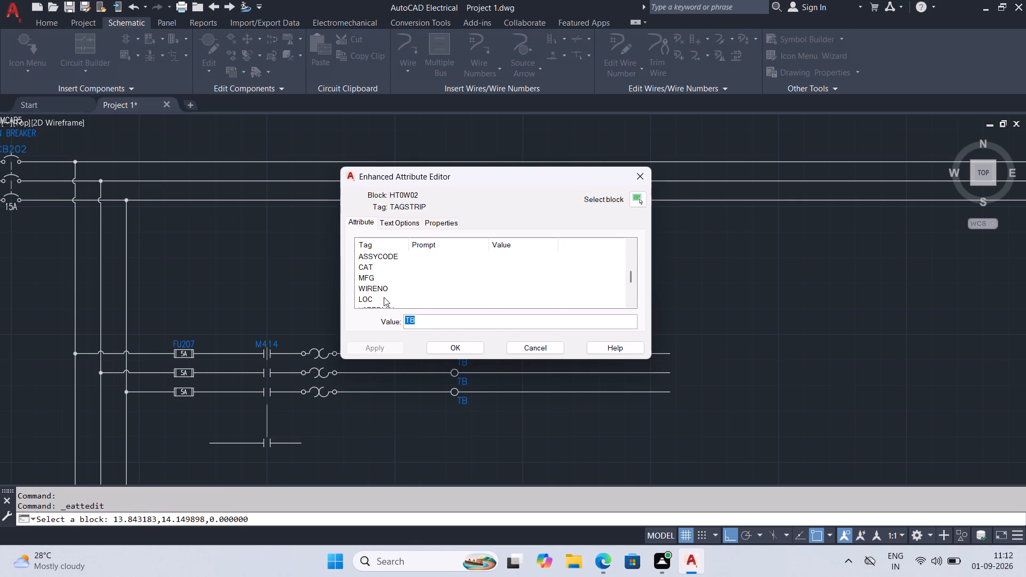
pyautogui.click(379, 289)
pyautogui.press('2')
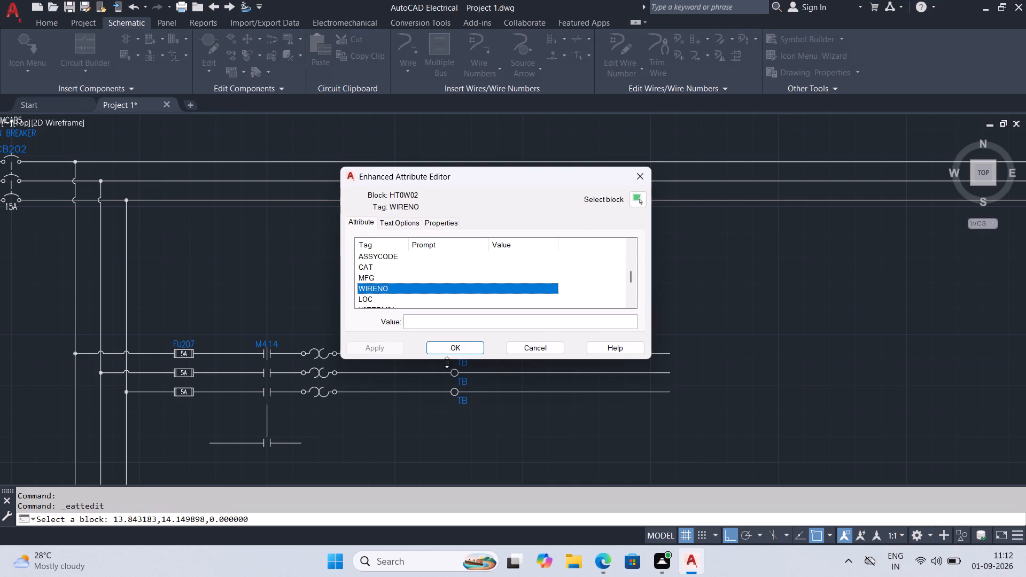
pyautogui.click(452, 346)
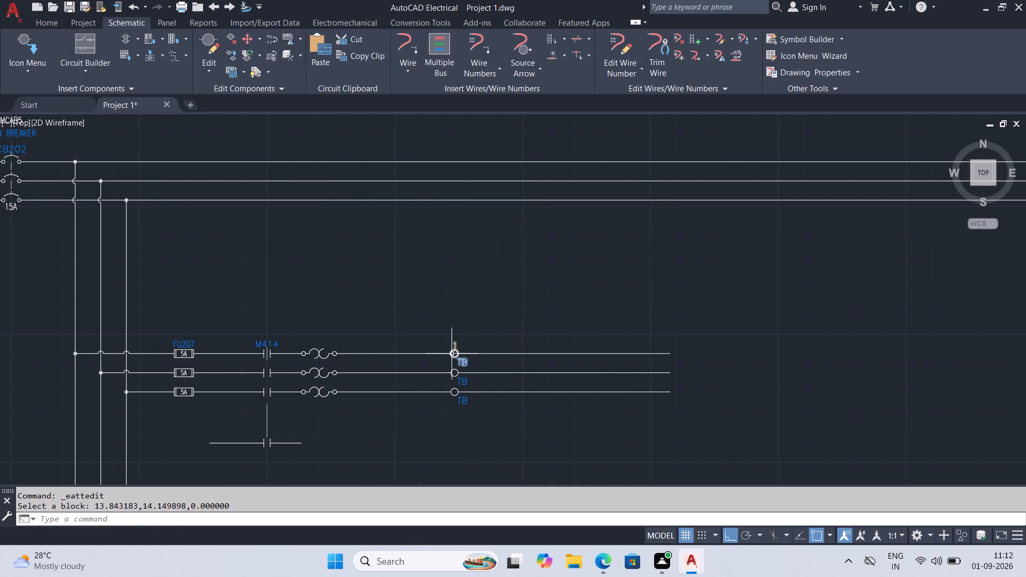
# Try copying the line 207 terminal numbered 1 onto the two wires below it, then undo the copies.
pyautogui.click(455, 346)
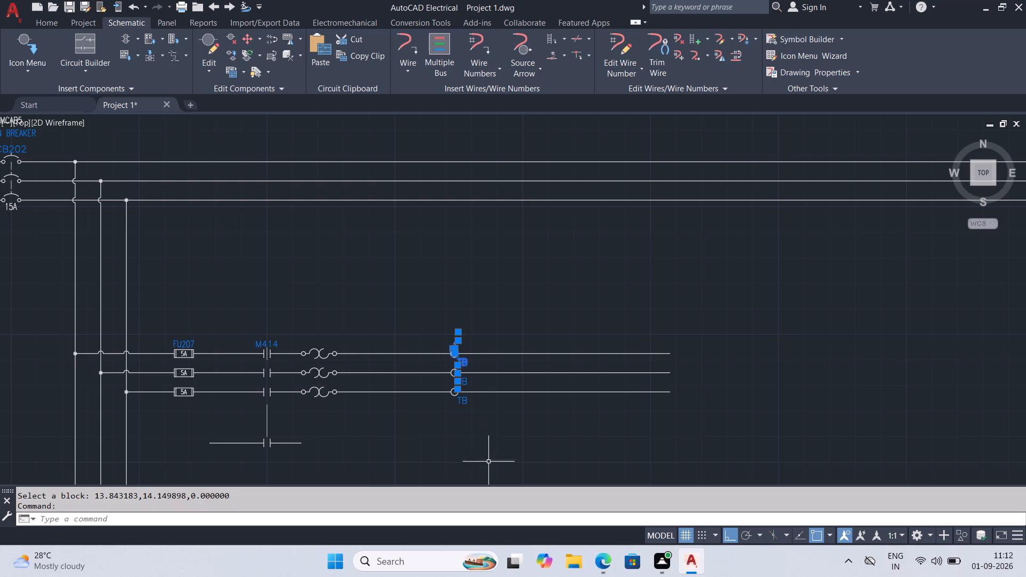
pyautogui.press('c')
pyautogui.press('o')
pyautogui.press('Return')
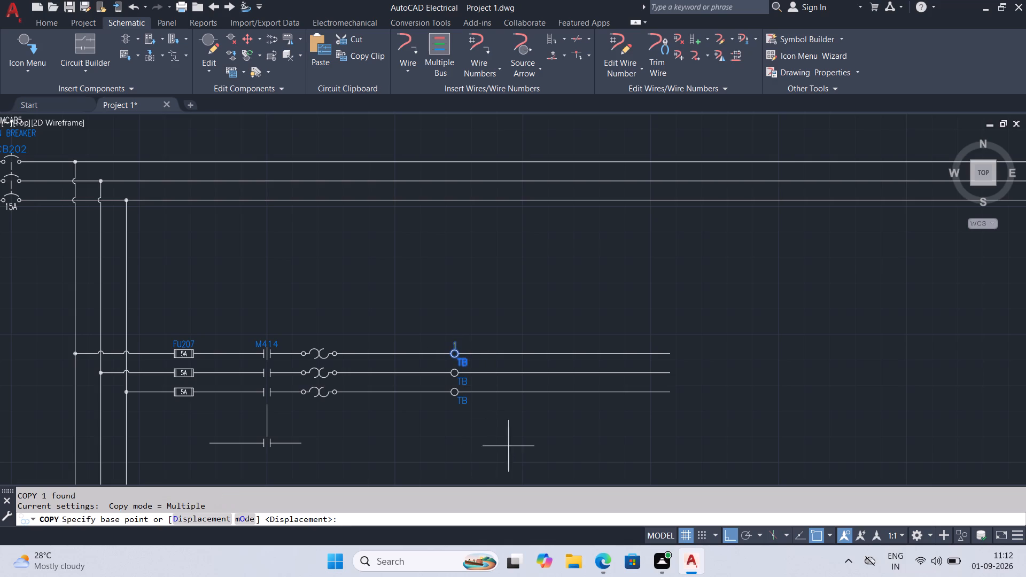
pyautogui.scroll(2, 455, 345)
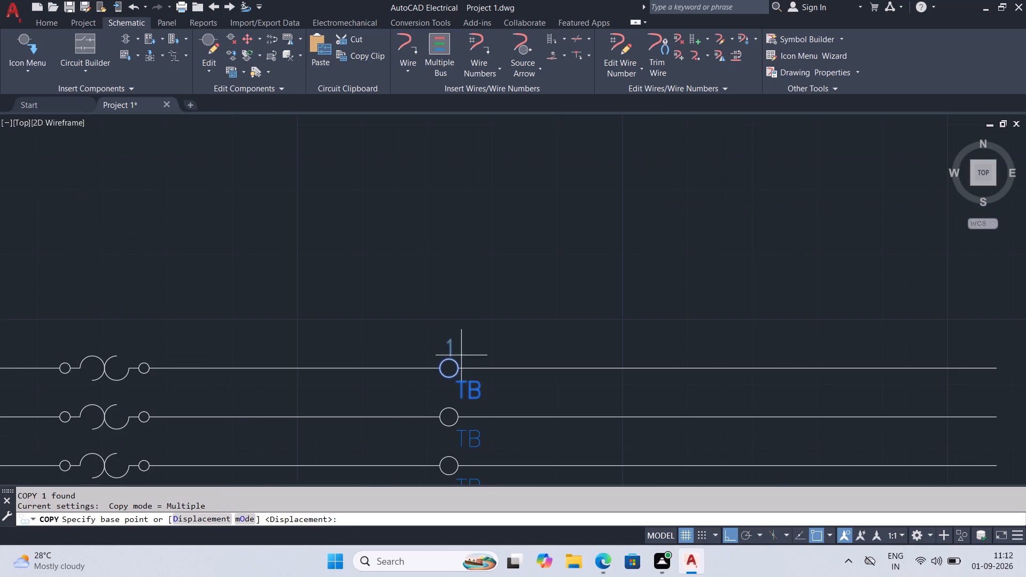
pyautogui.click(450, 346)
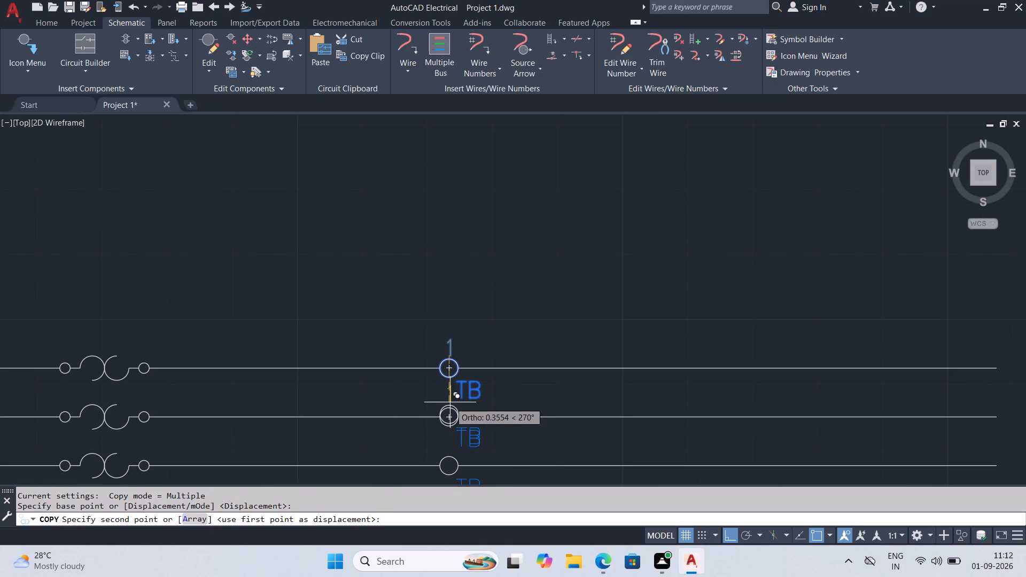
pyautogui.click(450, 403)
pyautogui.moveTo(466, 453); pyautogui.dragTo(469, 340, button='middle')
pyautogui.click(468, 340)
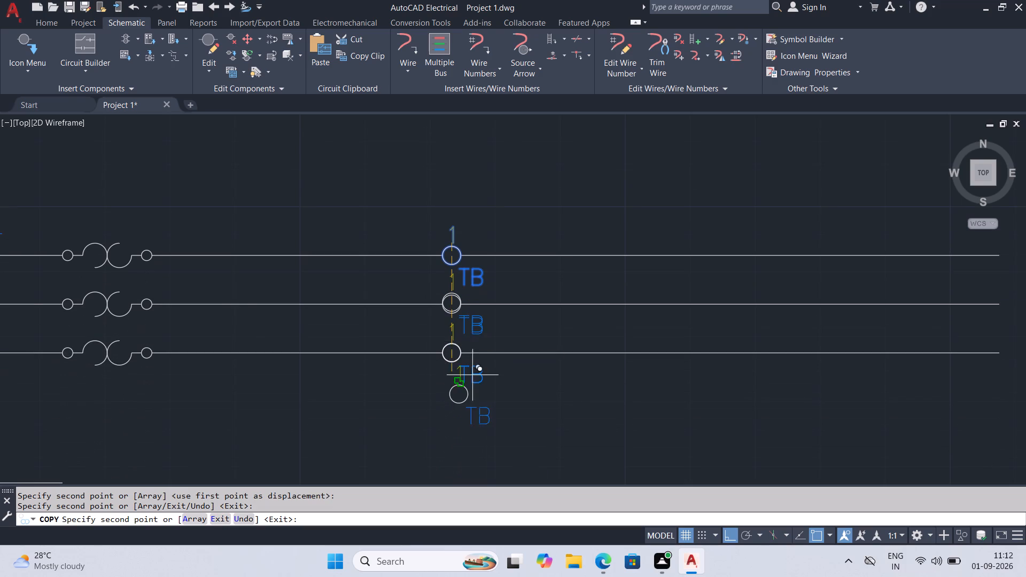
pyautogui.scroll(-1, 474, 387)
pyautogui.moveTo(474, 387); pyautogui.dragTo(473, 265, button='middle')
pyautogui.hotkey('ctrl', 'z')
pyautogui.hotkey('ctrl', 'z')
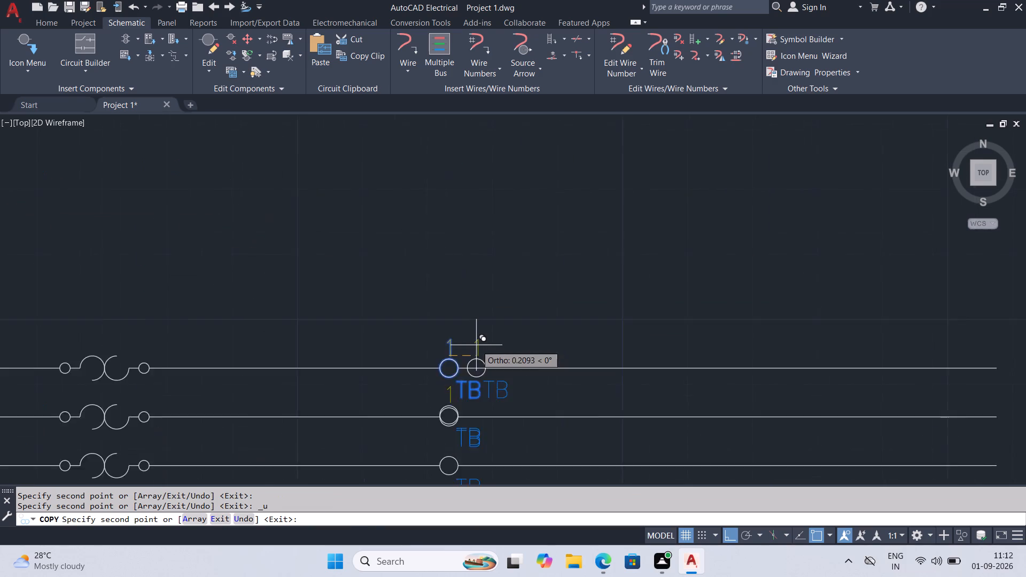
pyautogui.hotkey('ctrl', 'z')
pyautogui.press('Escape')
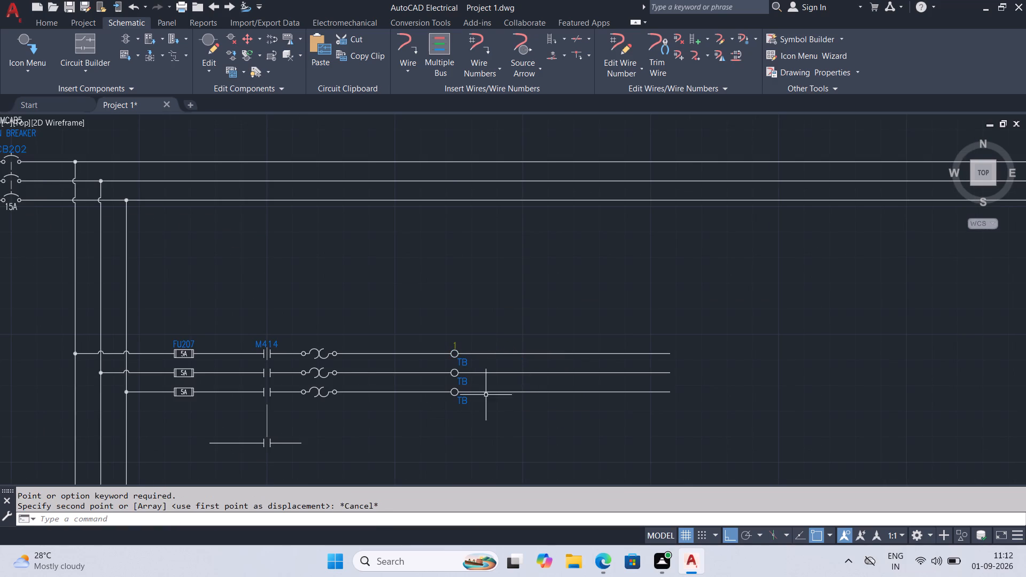
# Set the WIRENO attribute of the terminal just below line 207 to 2.
pyautogui.scroll(1, 482, 393)
pyautogui.doubleClick(451, 373)
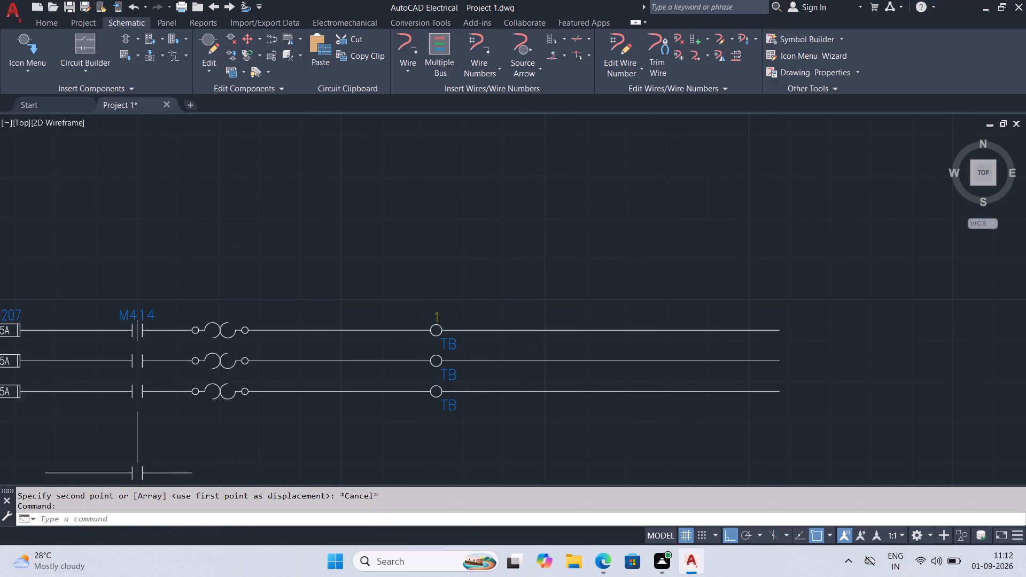
pyautogui.scroll(-1, 381, 284)
pyautogui.scroll(1, 403, 296)
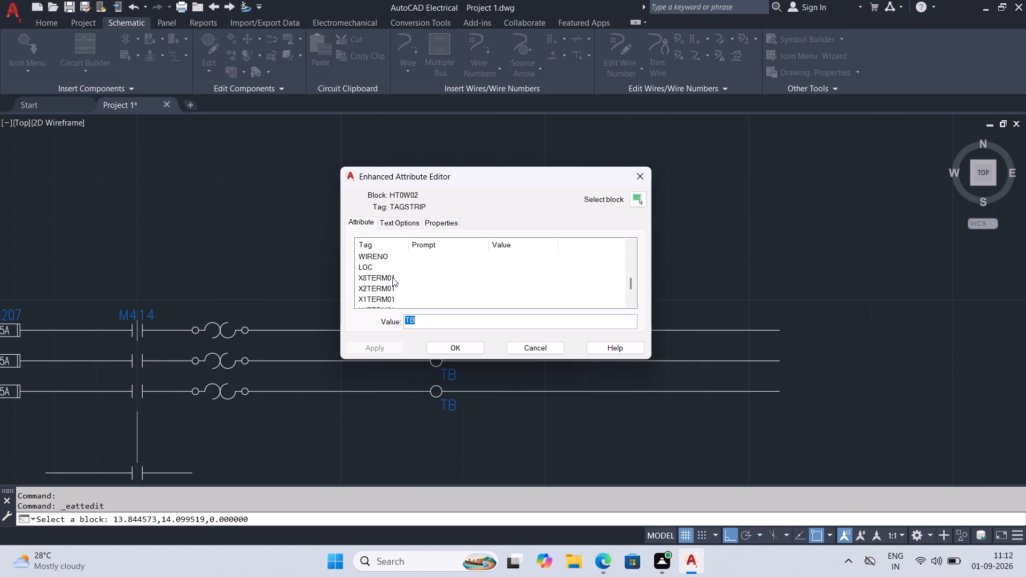
pyautogui.click(381, 255)
pyautogui.click(458, 321)
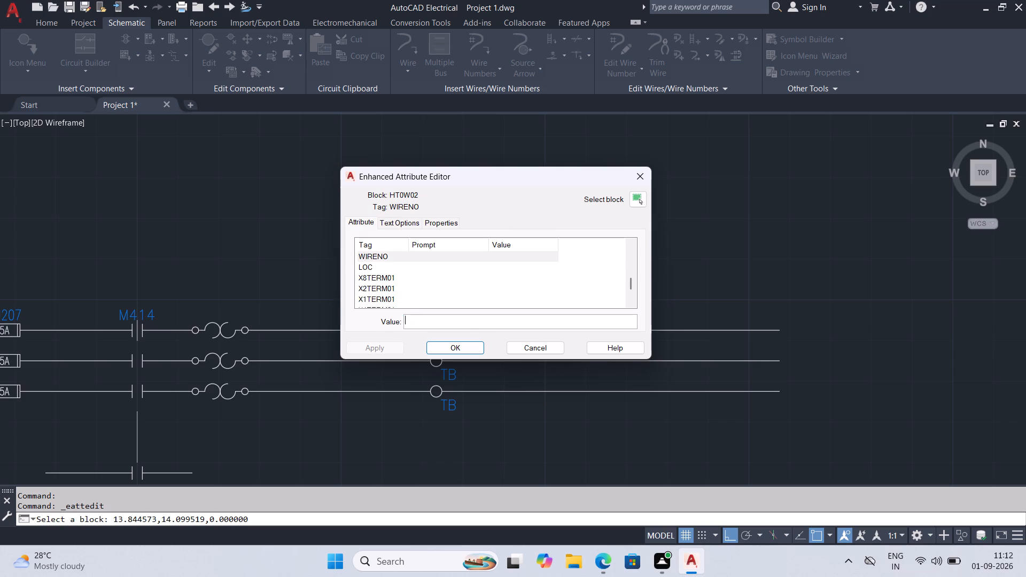
pyautogui.press('2')
pyautogui.press('Return')
pyautogui.click(440, 347)
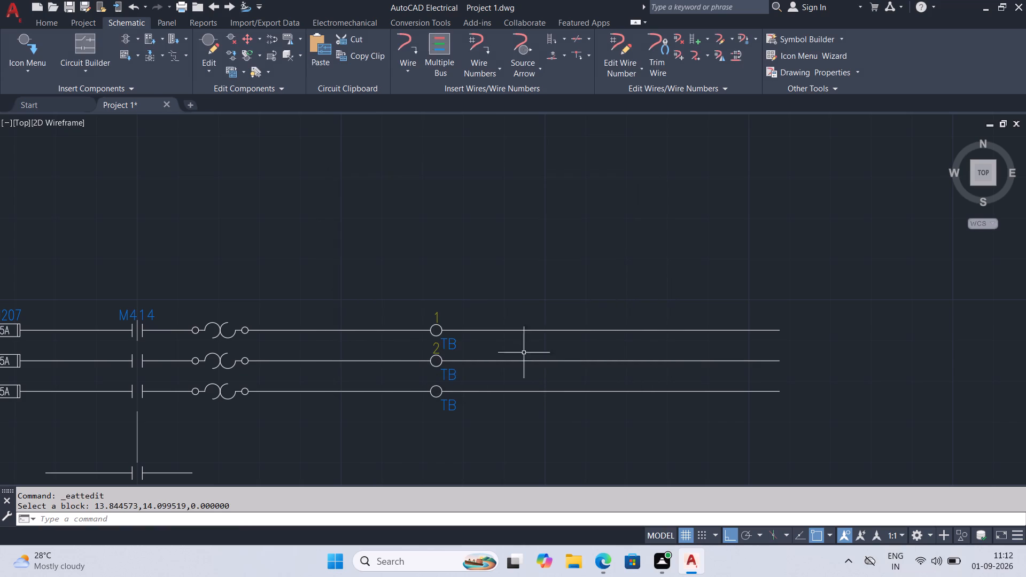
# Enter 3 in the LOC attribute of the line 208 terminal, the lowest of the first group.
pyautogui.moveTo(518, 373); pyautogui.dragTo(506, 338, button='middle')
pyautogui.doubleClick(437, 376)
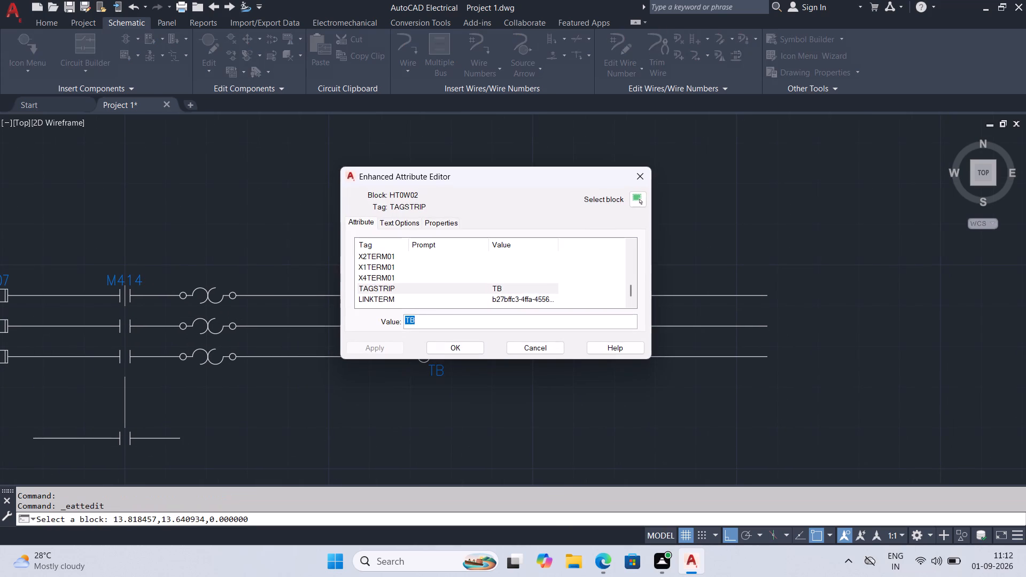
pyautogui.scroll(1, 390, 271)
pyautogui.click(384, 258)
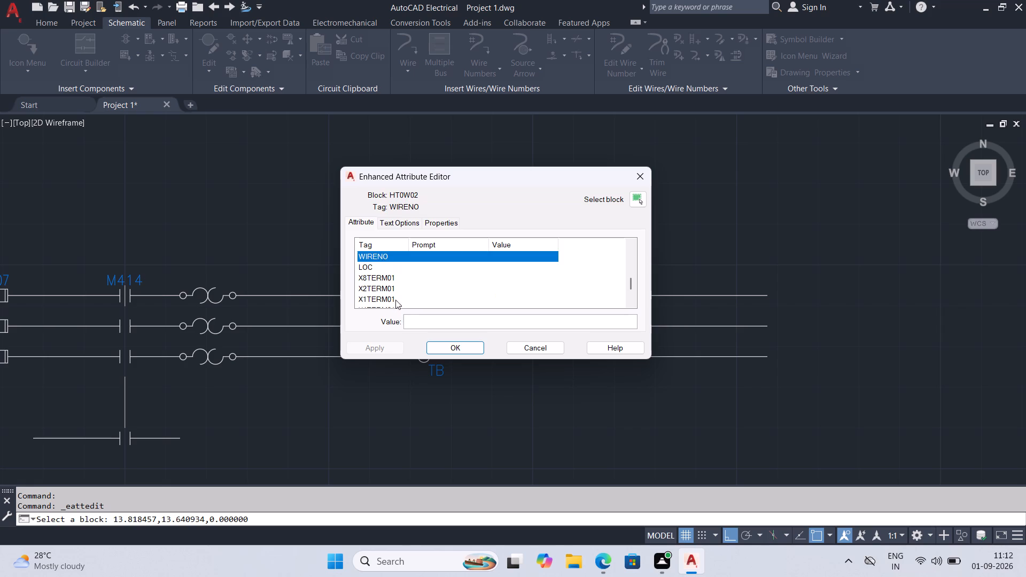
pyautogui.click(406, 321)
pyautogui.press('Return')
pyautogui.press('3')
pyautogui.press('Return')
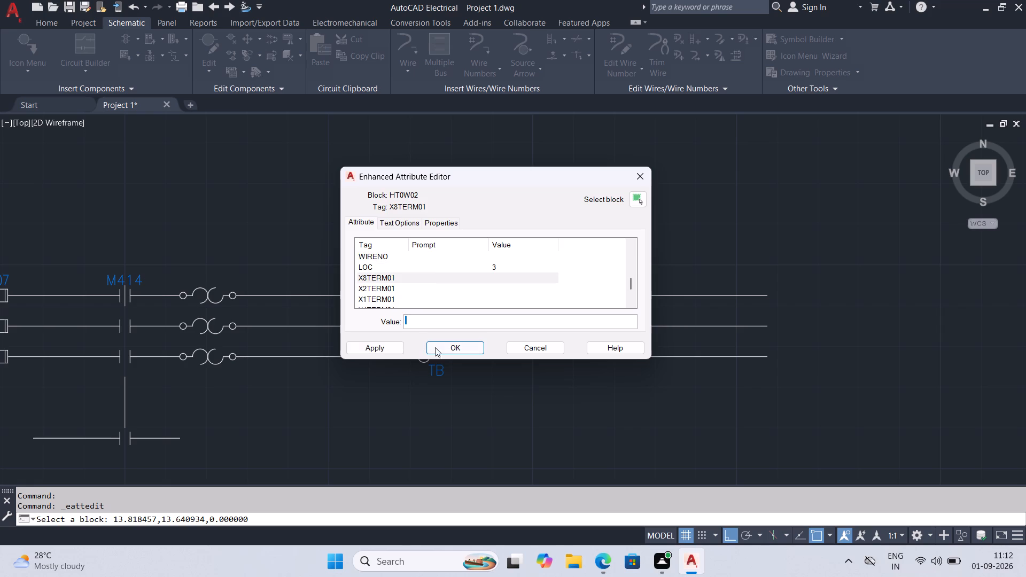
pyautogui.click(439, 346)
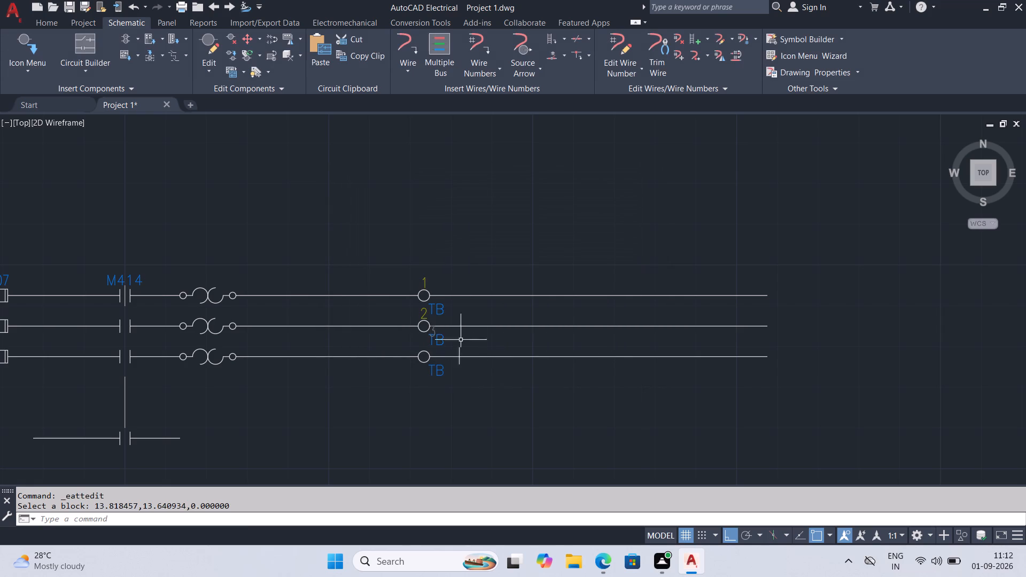
# Clear the LOC attribute of the line 208 terminal and set its WIRENO attribute to 3.
pyautogui.doubleClick(435, 331)
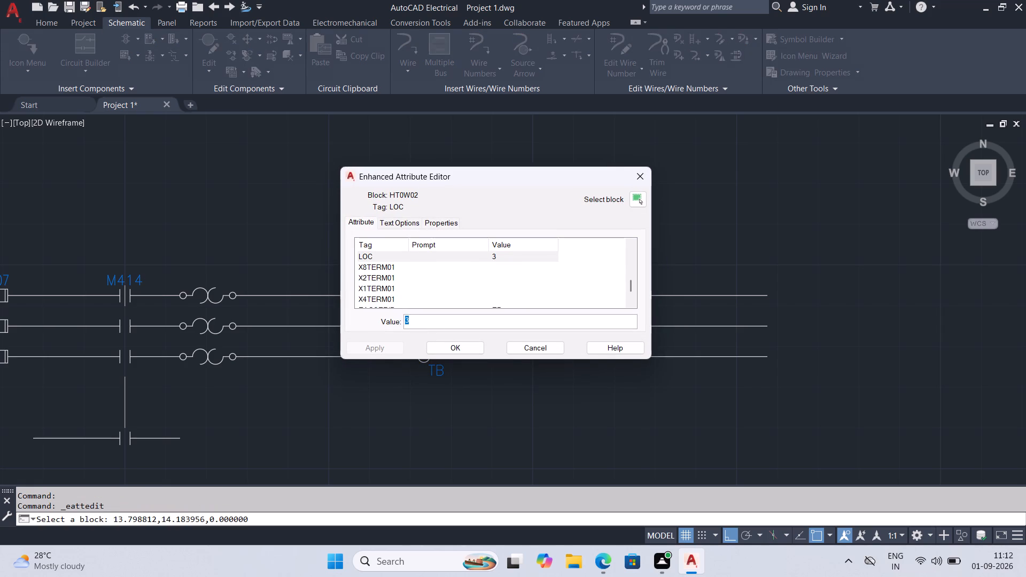
pyautogui.press('BackSpace')
pyautogui.scroll(-1, 384, 282)
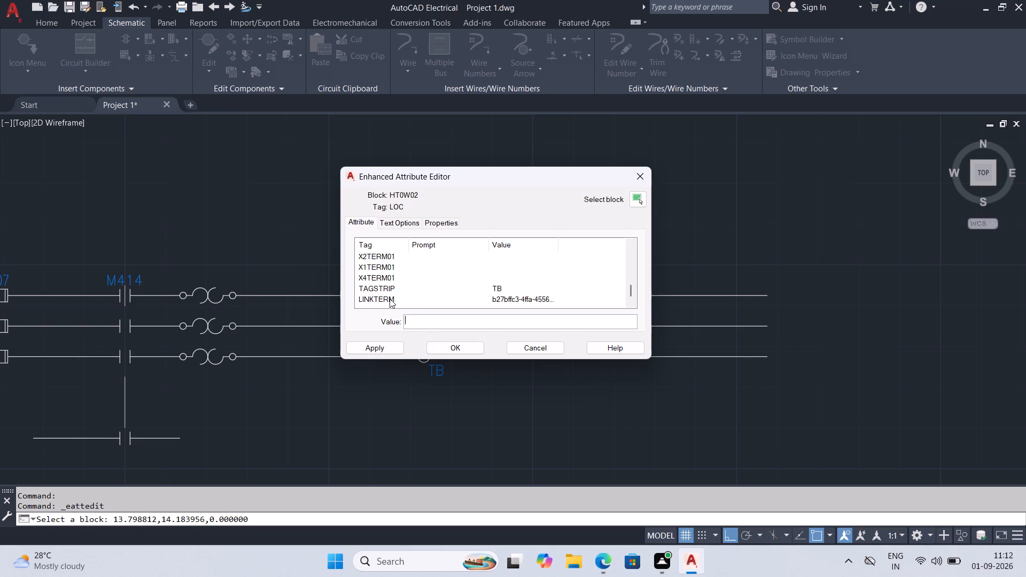
pyautogui.scroll(2, 391, 295)
pyautogui.click(383, 287)
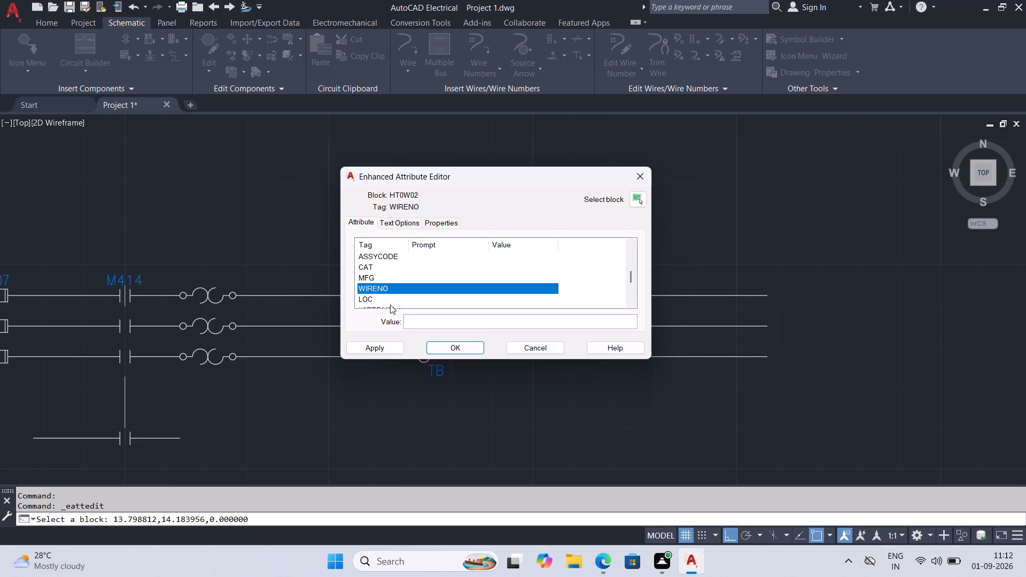
pyautogui.click(416, 322)
pyautogui.press('3')
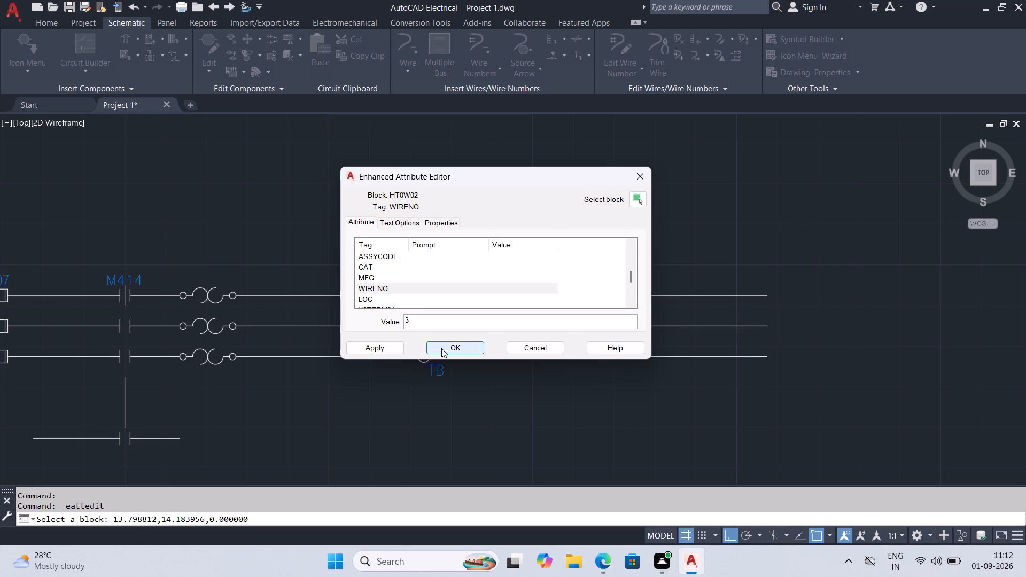
pyautogui.click(441, 348)
# Set the WIRENO attribute of the top terminal in the second terminal group (FU211 branch) to 4.
pyautogui.moveTo(516, 402); pyautogui.dragTo(502, 274, button='middle')
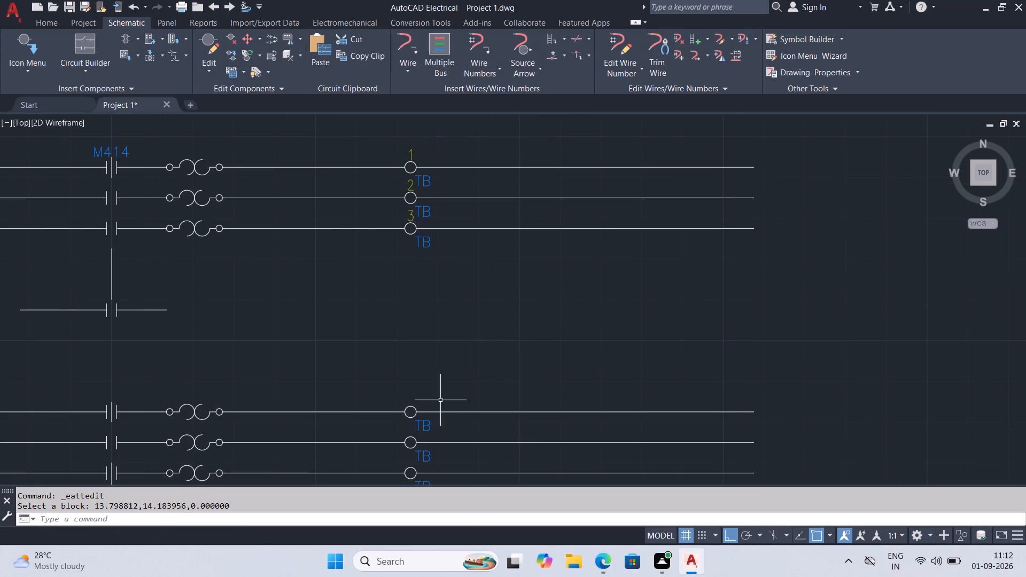
pyautogui.doubleClick(422, 424)
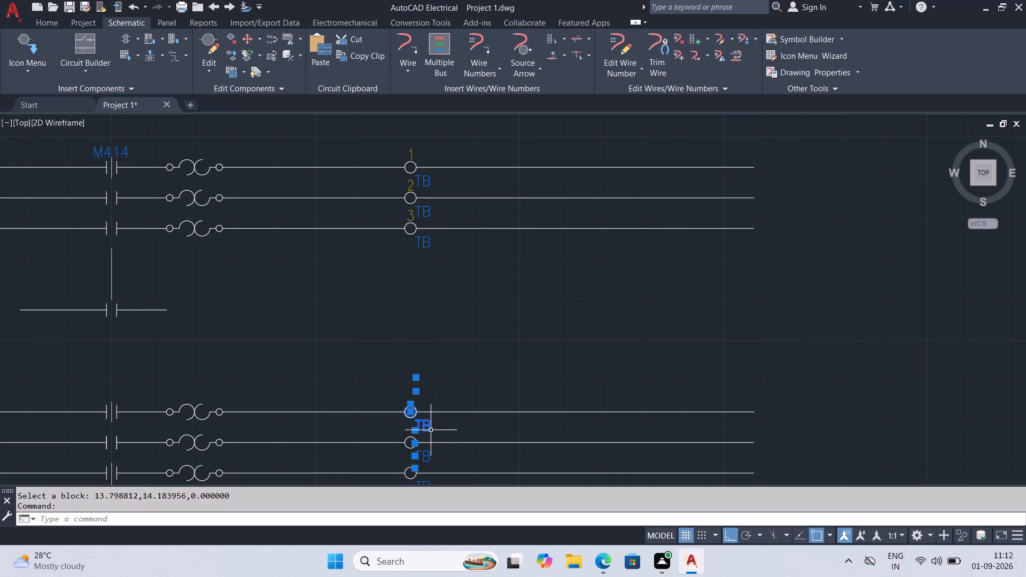
pyautogui.doubleClick(431, 430)
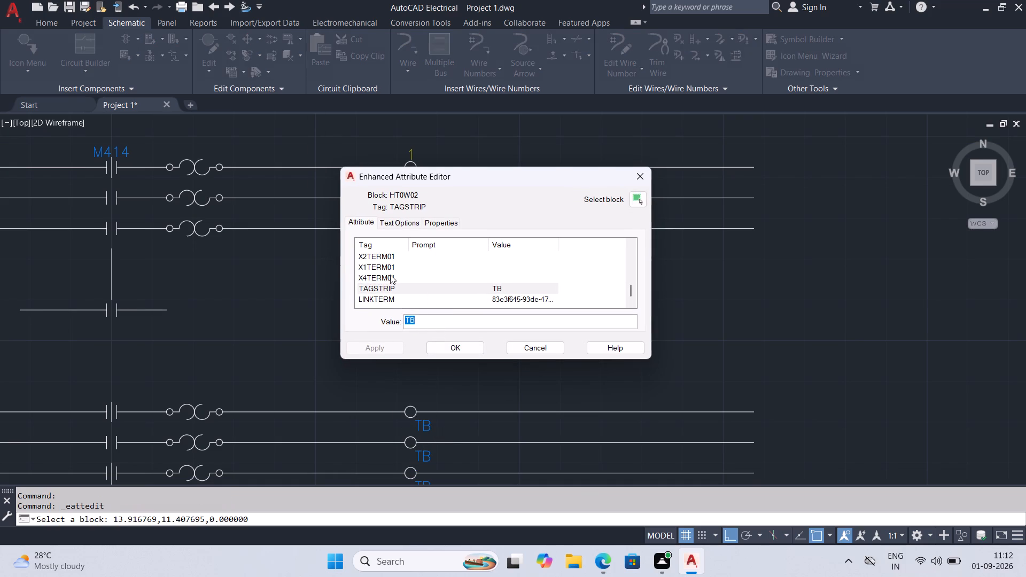
pyautogui.scroll(1, 390, 275)
pyautogui.click(370, 251)
pyautogui.click(372, 257)
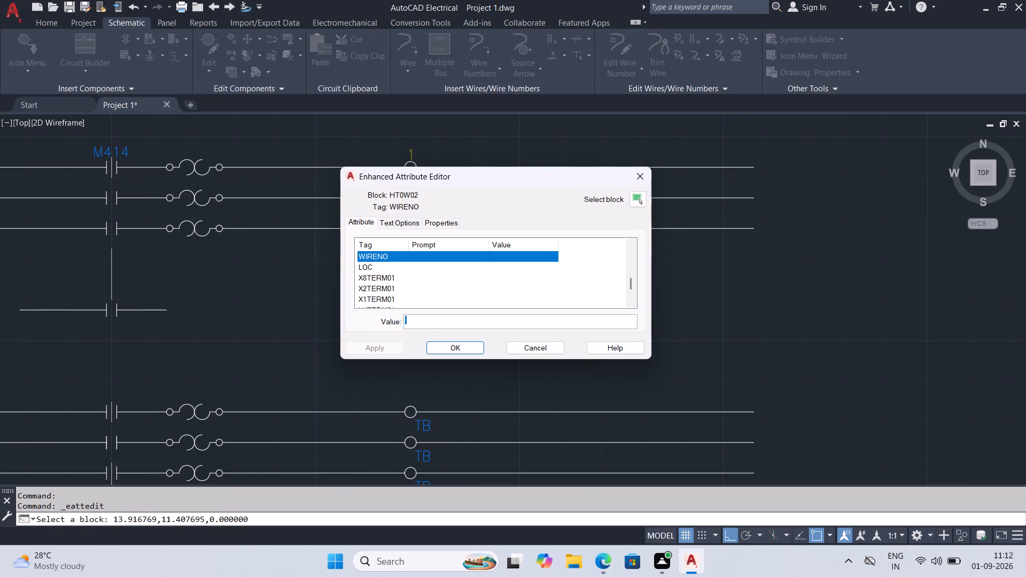
pyautogui.click(411, 322)
pyautogui.press('4')
pyautogui.click(440, 350)
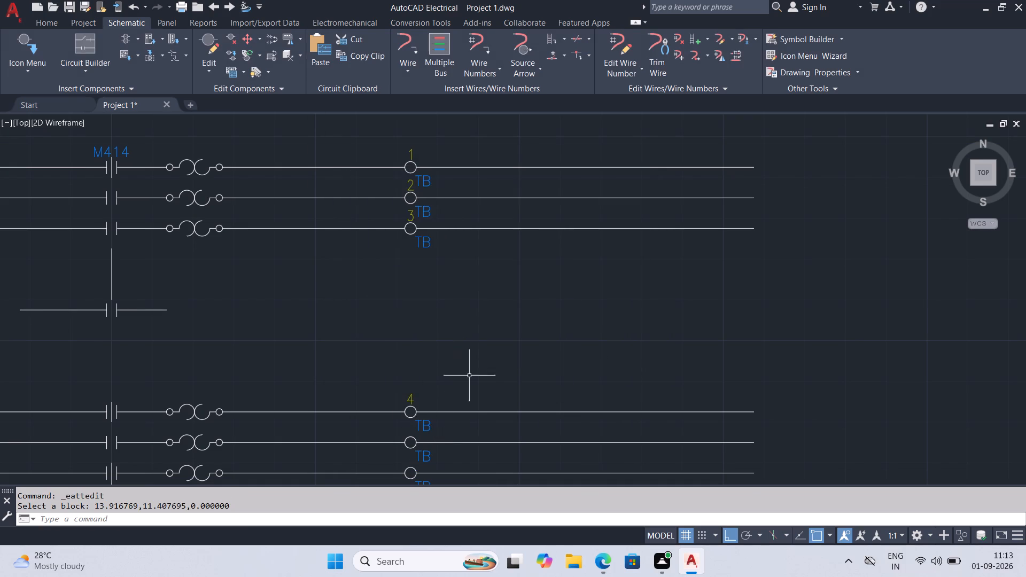
# Set the WIRENO attribute of the middle terminal in the FU211 group to 5.
pyautogui.moveTo(470, 395); pyautogui.dragTo(460, 294, button='middle')
pyautogui.doubleClick(419, 360)
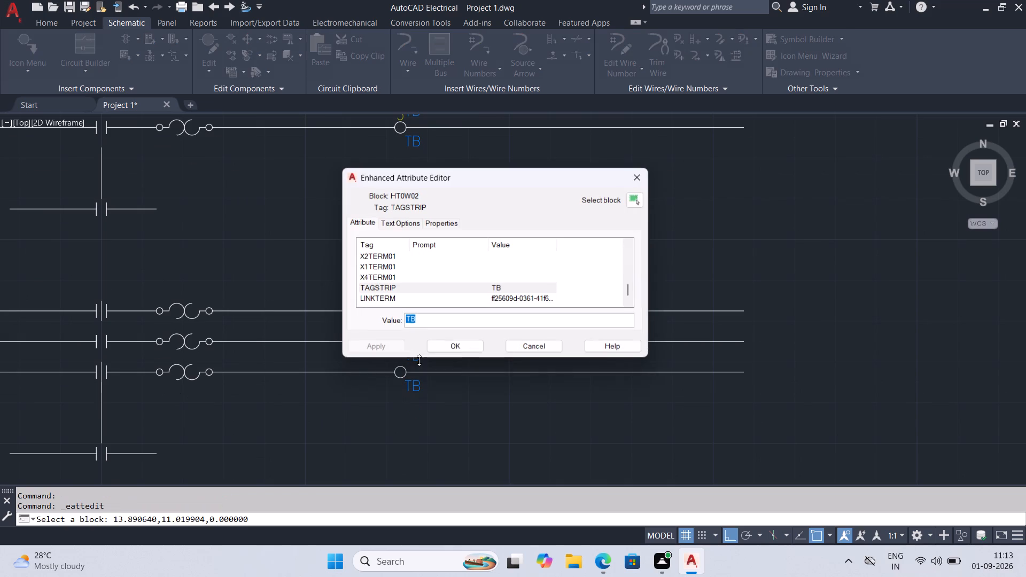
pyautogui.scroll(1, 374, 260)
pyautogui.click(374, 255)
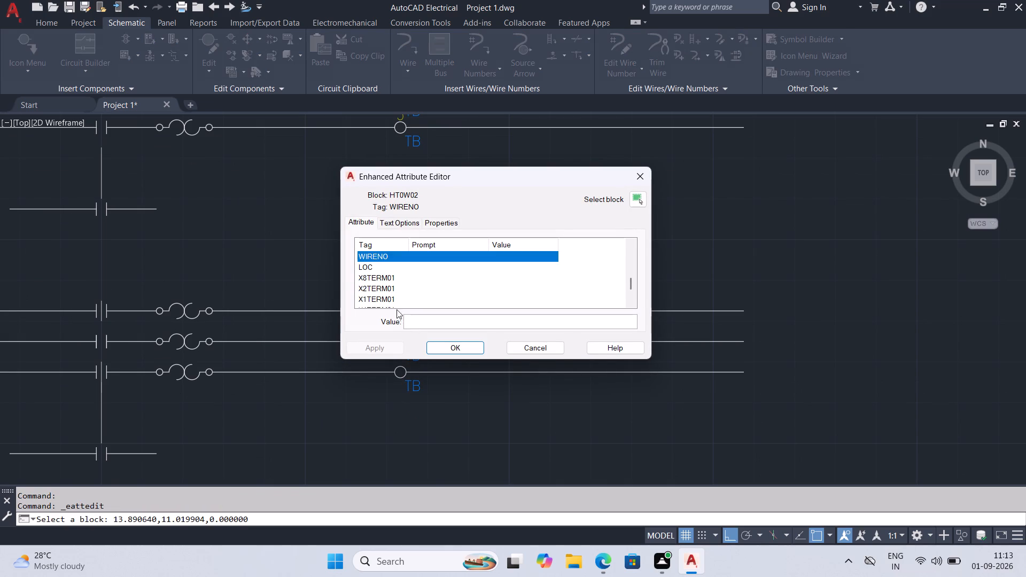
pyautogui.click(415, 320)
pyautogui.press('5')
pyautogui.press('Return')
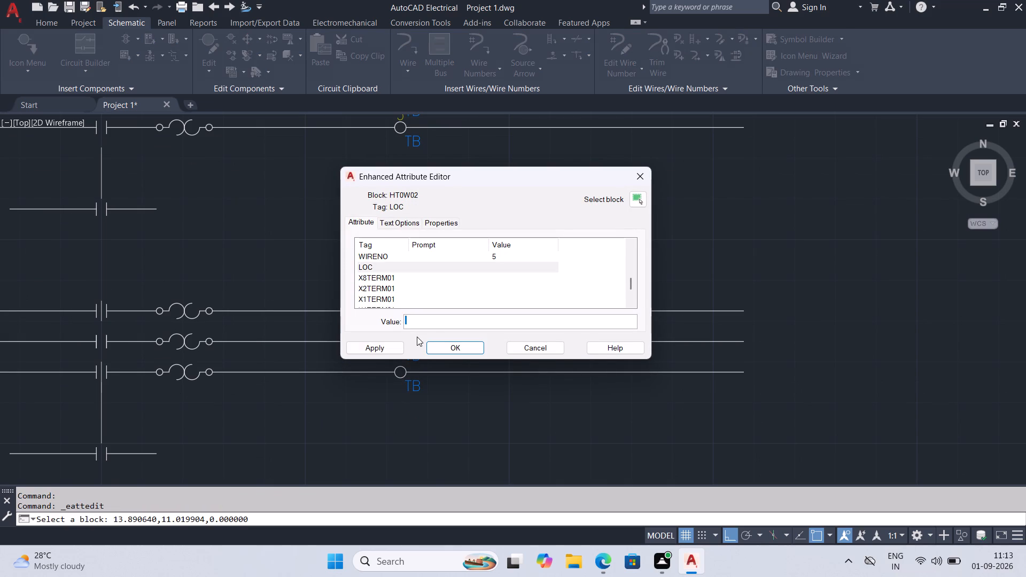
pyautogui.click(461, 343)
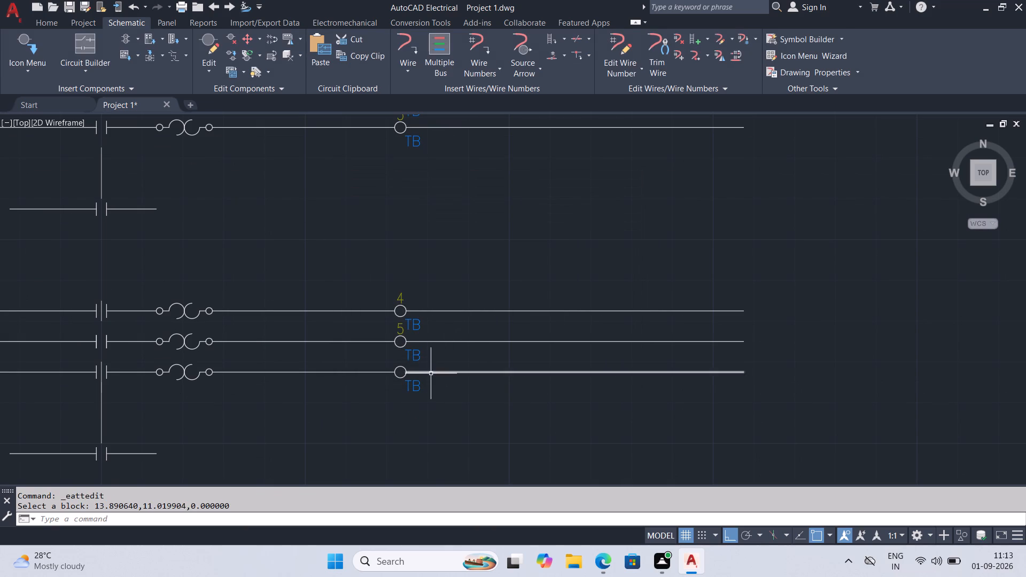
# Set the WIRENO attribute of the lowest terminal in the FU211 group to 6.
pyautogui.doubleClick(415, 385)
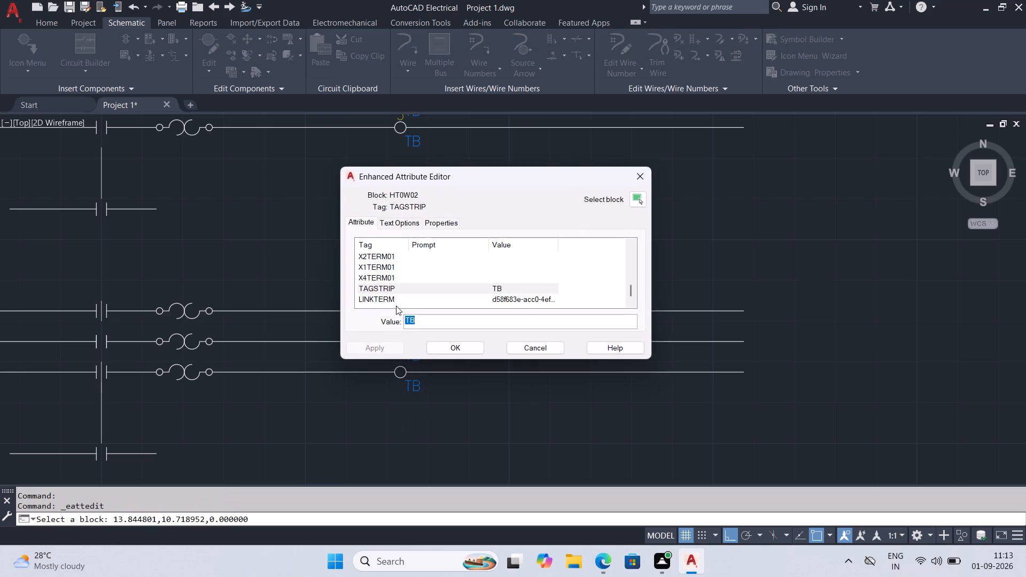
pyautogui.scroll(1, 391, 267)
pyautogui.click(383, 257)
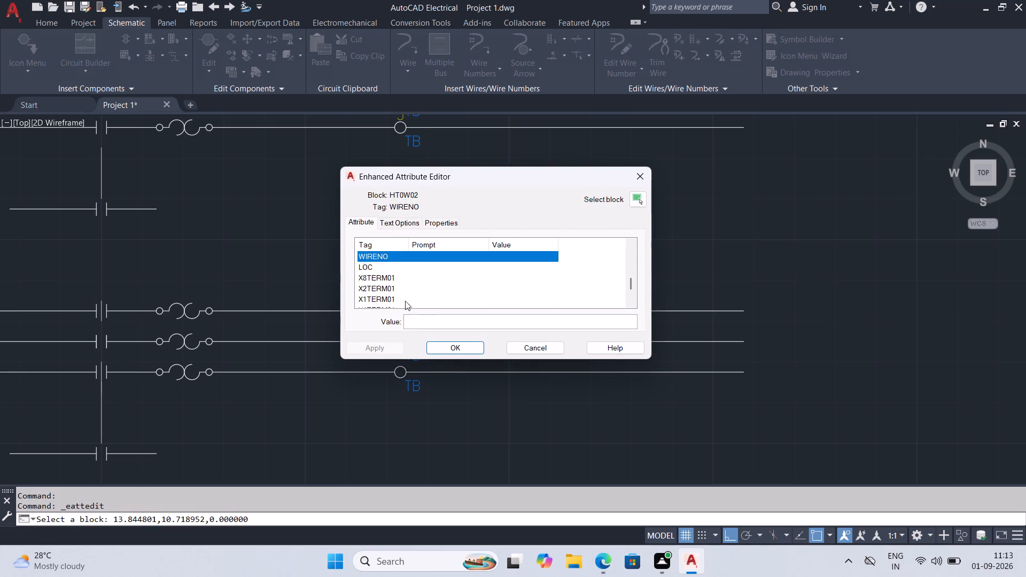
pyautogui.click(415, 319)
pyautogui.press('6')
pyautogui.click(436, 348)
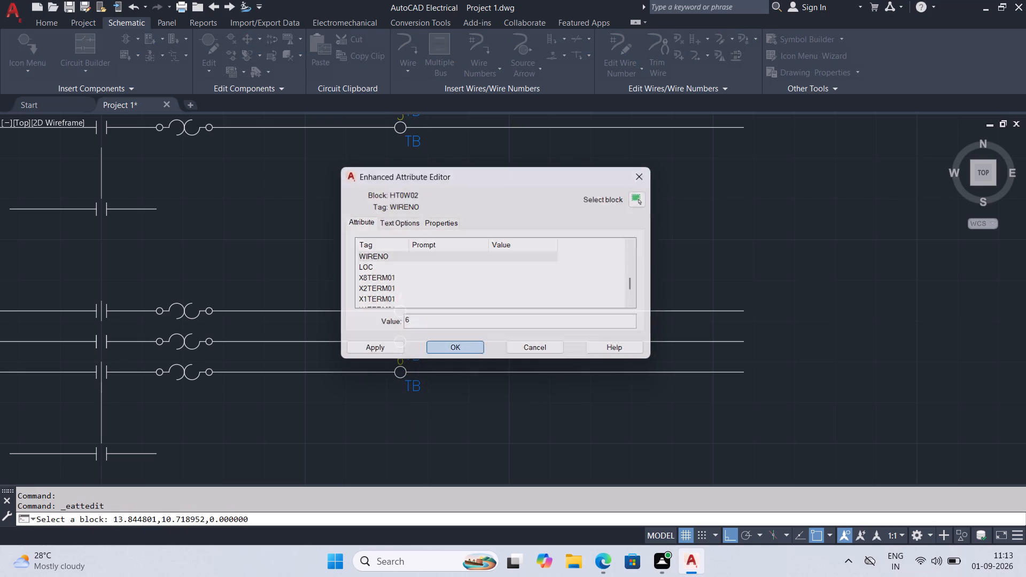
# Set the WIRENO attribute of the top terminal in the third terminal group (FU215 branch) to 7.
pyautogui.moveTo(532, 394); pyautogui.dragTo(524, 243, button='middle')
pyautogui.doubleClick(401, 412)
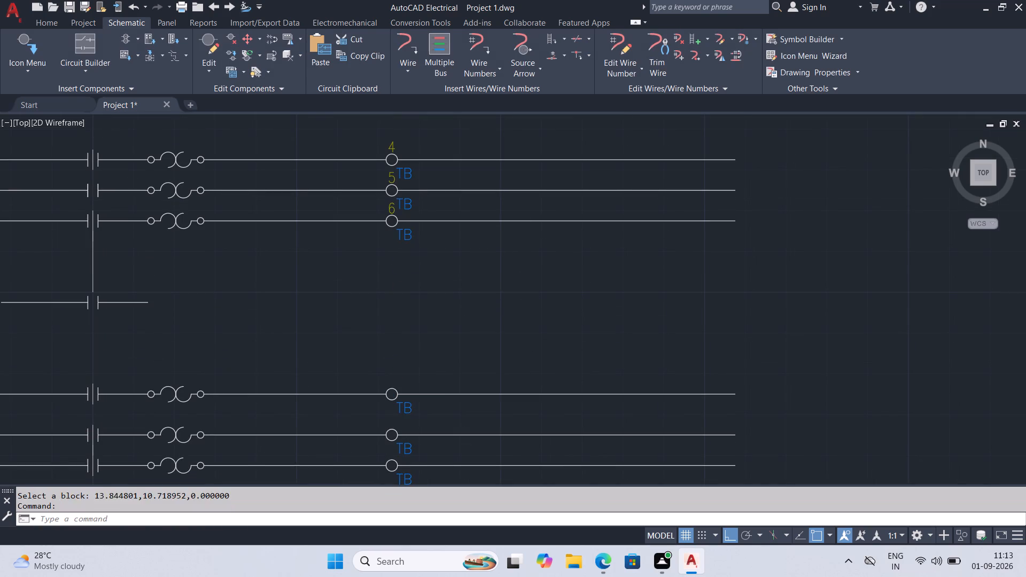
pyautogui.scroll(1, 394, 267)
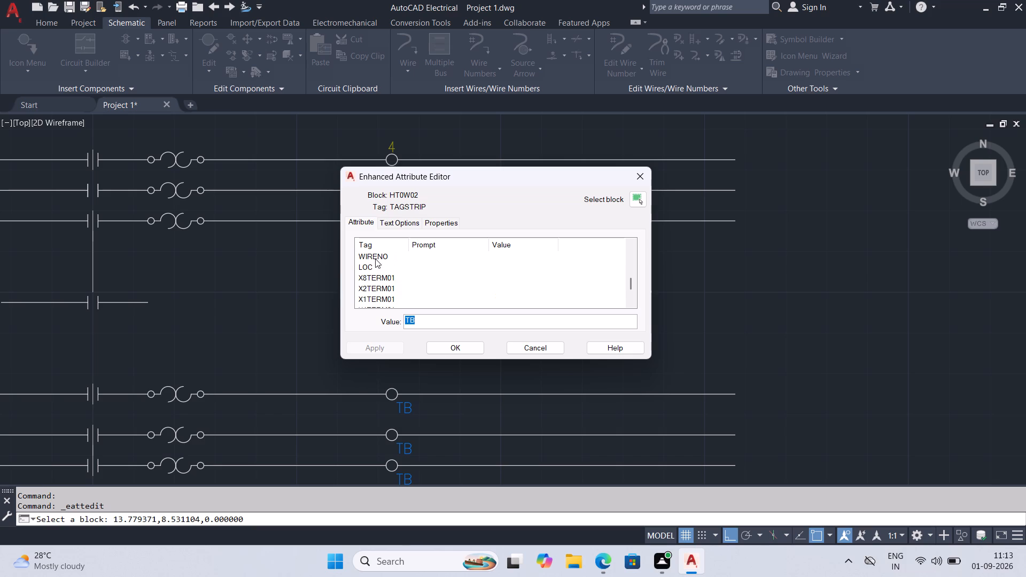
pyautogui.click(375, 259)
pyautogui.click(437, 323)
pyautogui.press('7')
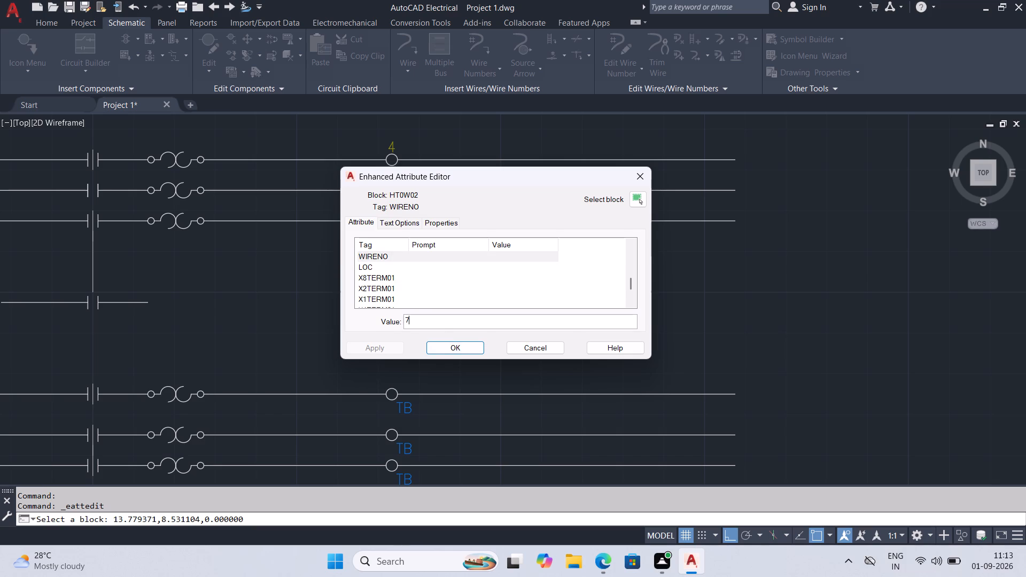
pyautogui.click(440, 347)
# Set the WIRENO attribute of the middle terminal in the FU215 group to 8.
pyautogui.moveTo(413, 403); pyautogui.dragTo(408, 315, button='middle')
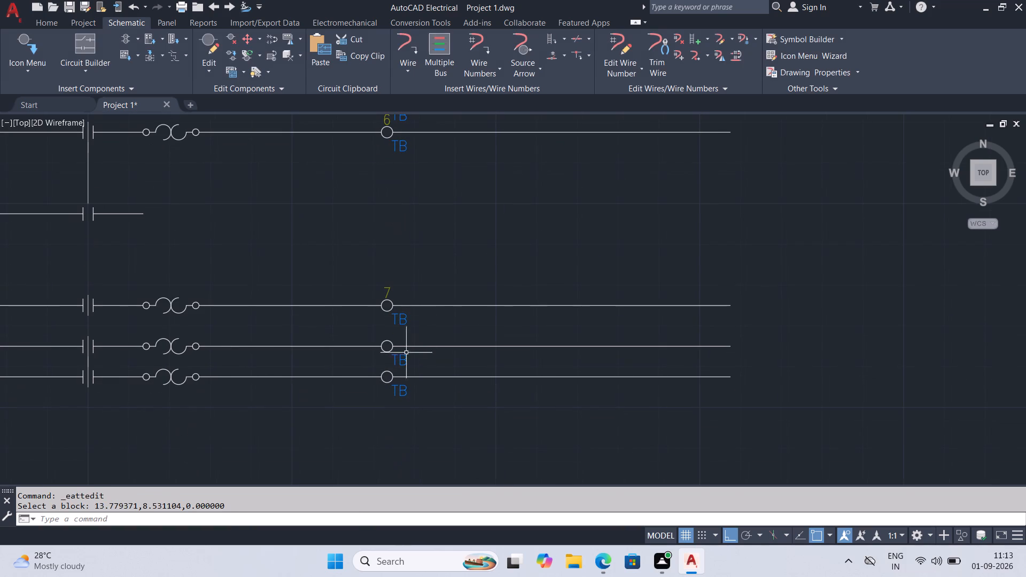
pyautogui.doubleClick(403, 366)
pyautogui.scroll(1, 385, 259)
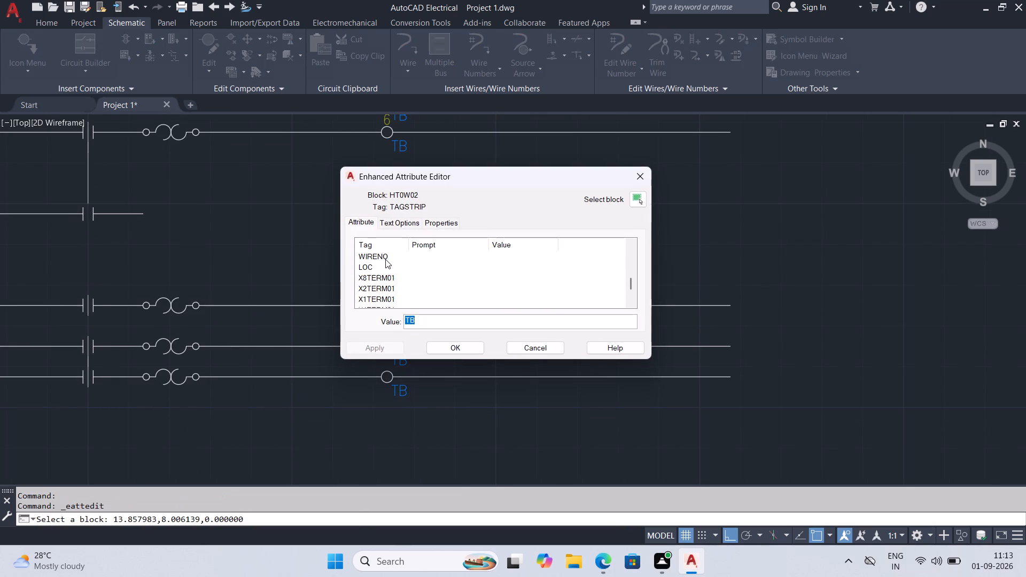
pyautogui.click(385, 259)
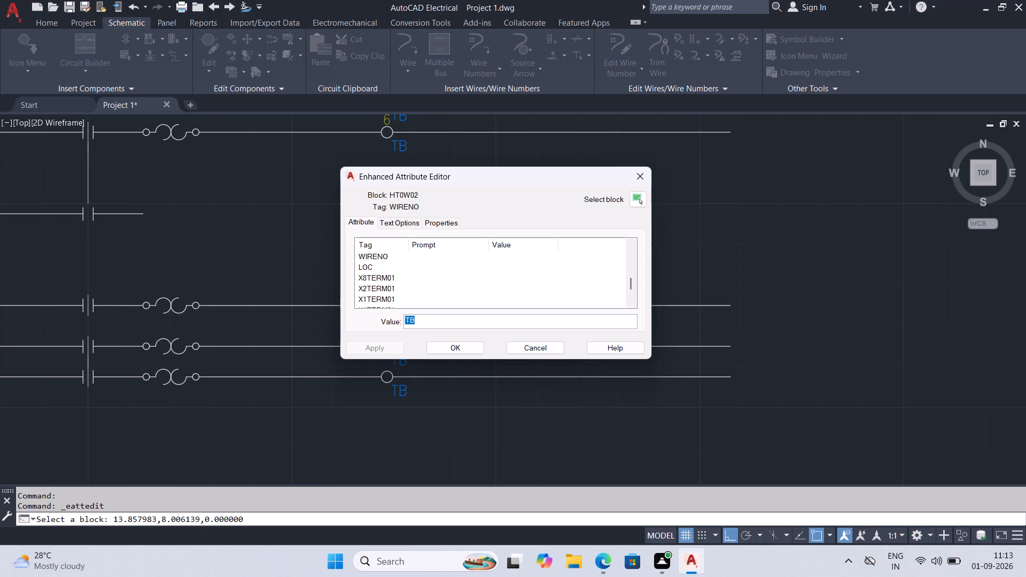
pyautogui.click(424, 317)
pyautogui.press('8')
pyautogui.click(447, 356)
pyautogui.click(446, 352)
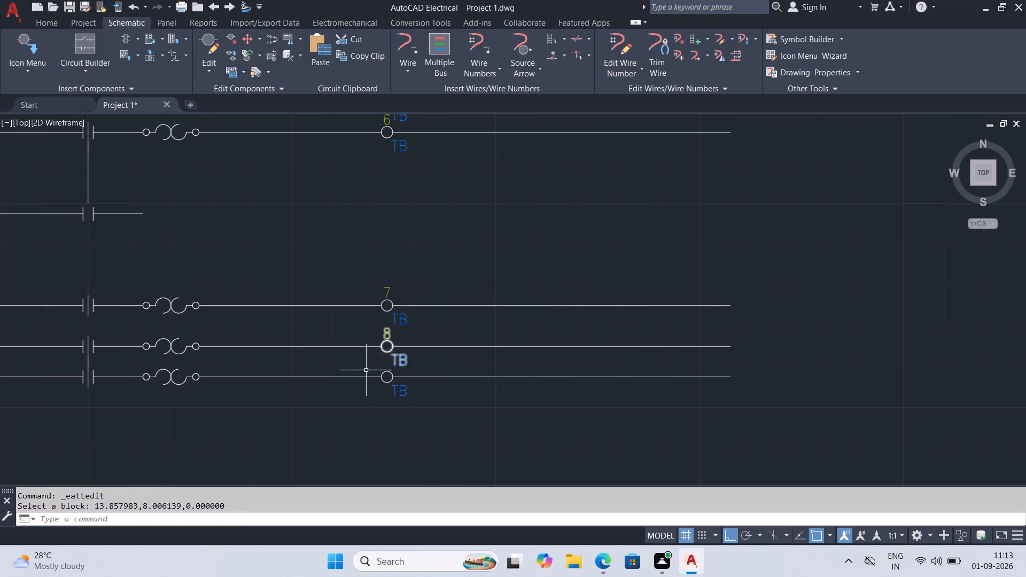
# Set the WIRENO attribute of the lowest terminal in the FU215 group to 9.
pyautogui.doubleClick(404, 384)
pyautogui.click(429, 409)
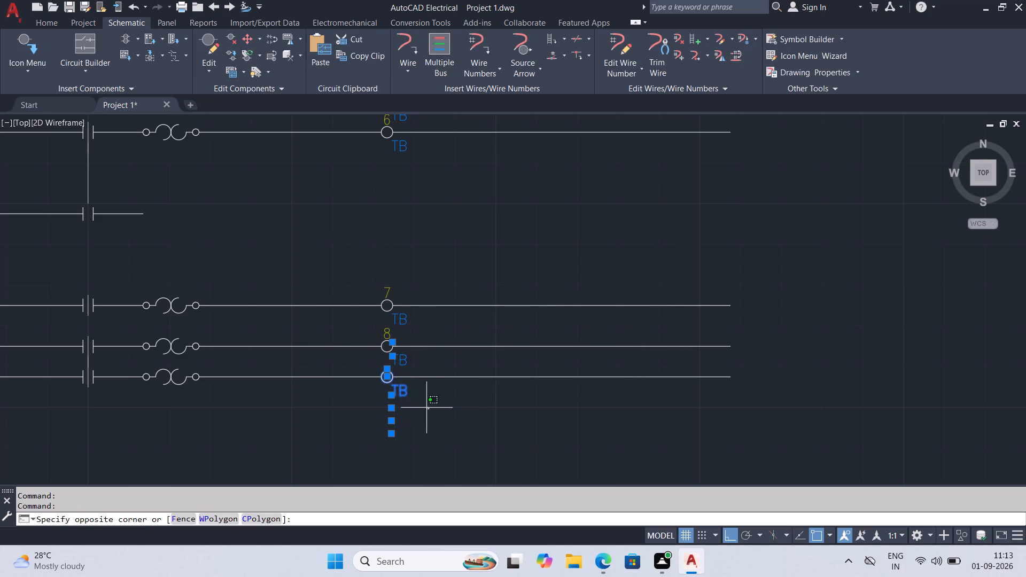
pyautogui.doubleClick(404, 396)
pyautogui.scroll(1, 384, 272)
pyautogui.click(380, 259)
pyautogui.click(435, 319)
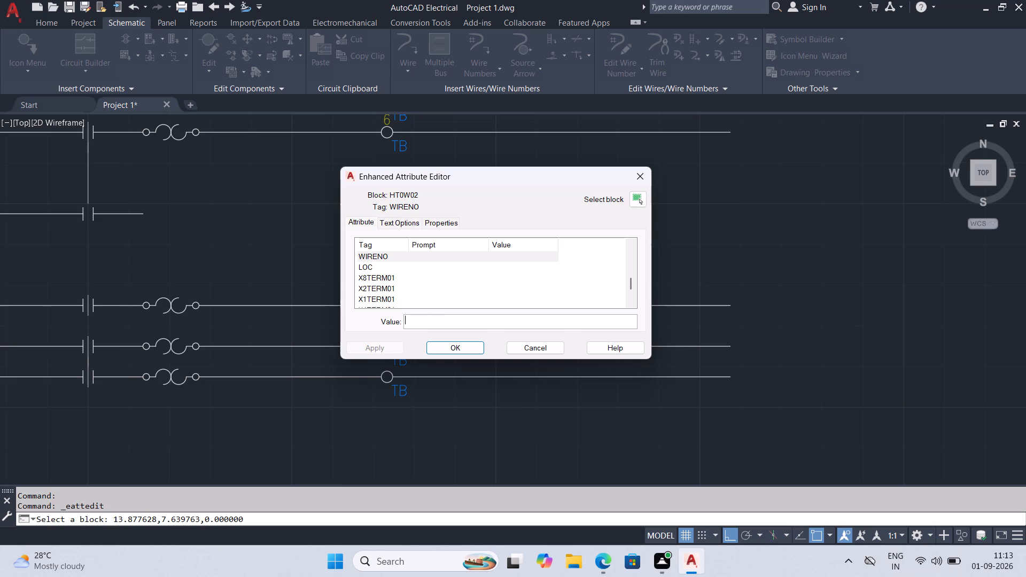
pyautogui.press('9')
pyautogui.click(446, 347)
# Insert a Motor Control 3 Phase Motor by component fence across the ends of the FU207 group's second and third wires, keeping all with the edit dialog shown.
pyautogui.scroll(-1, 523, 396)
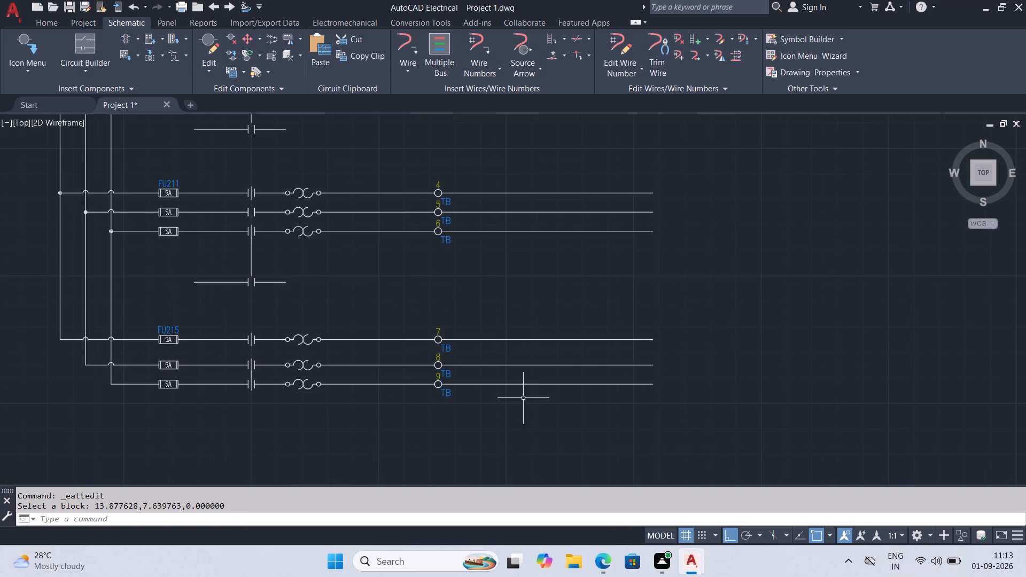
pyautogui.moveTo(528, 417); pyautogui.dragTo(523, 299, button='middle')
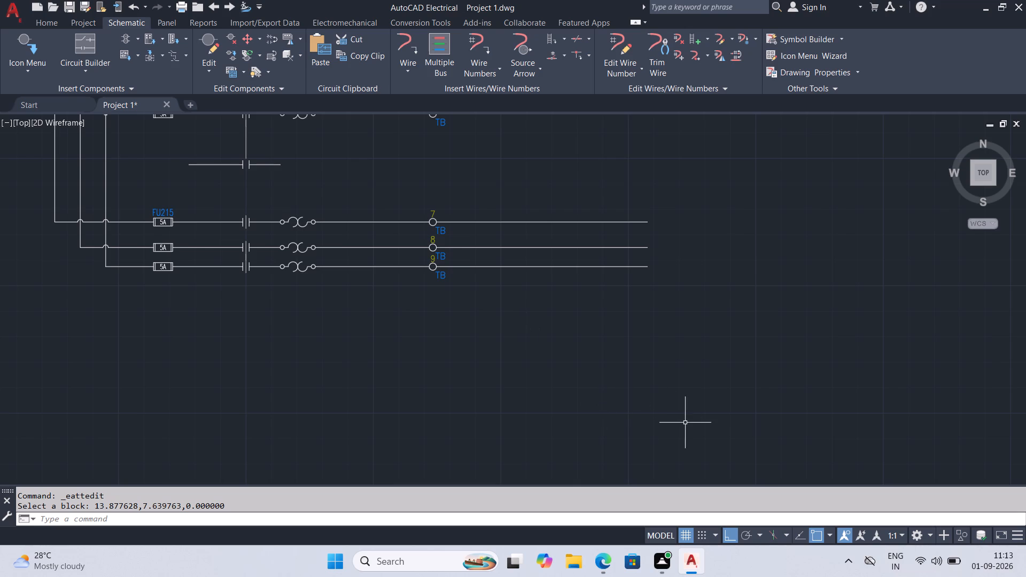
pyautogui.click(130, 36)
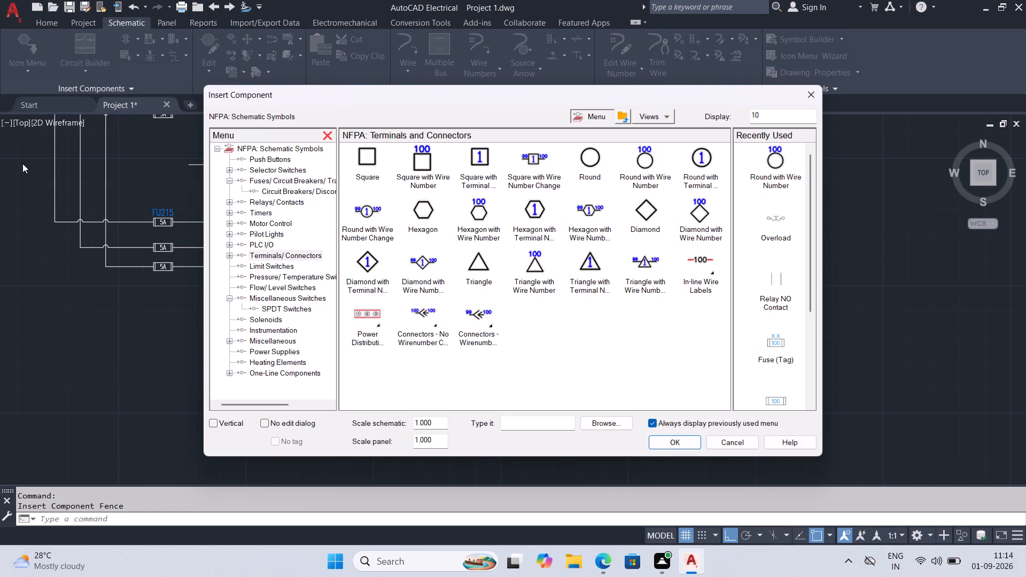
pyautogui.click(290, 339)
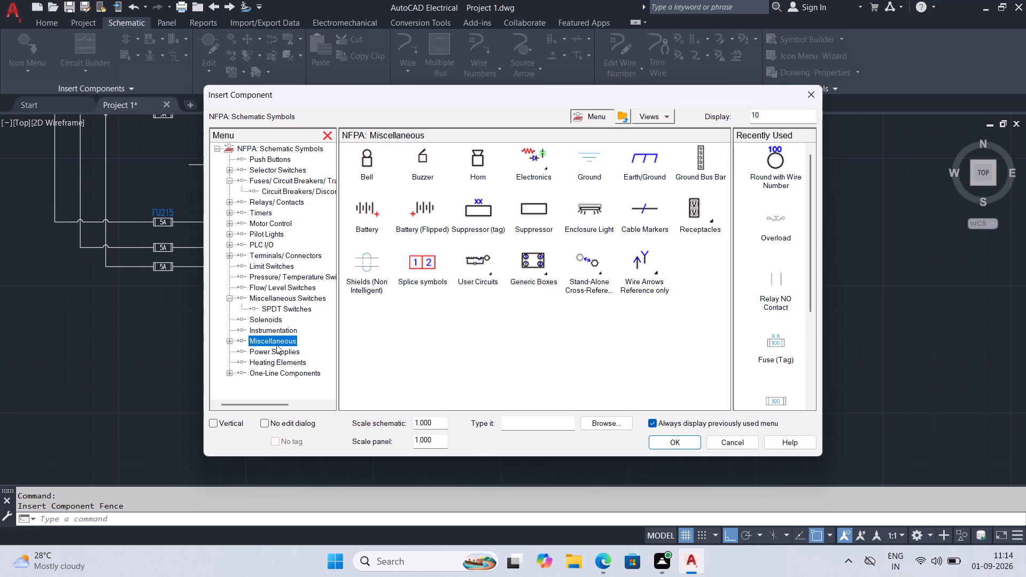
pyautogui.click(282, 220)
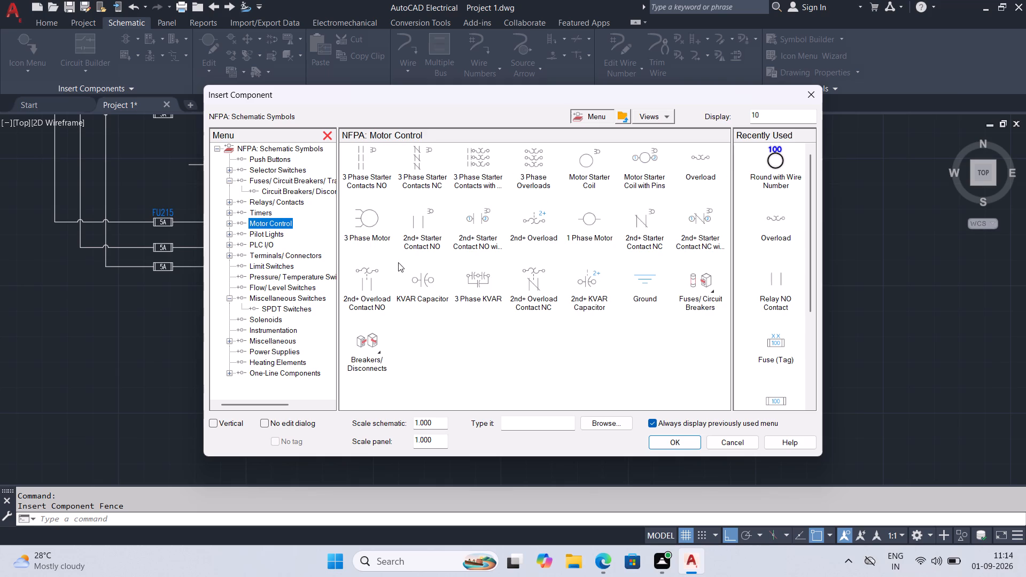
pyautogui.click(360, 220)
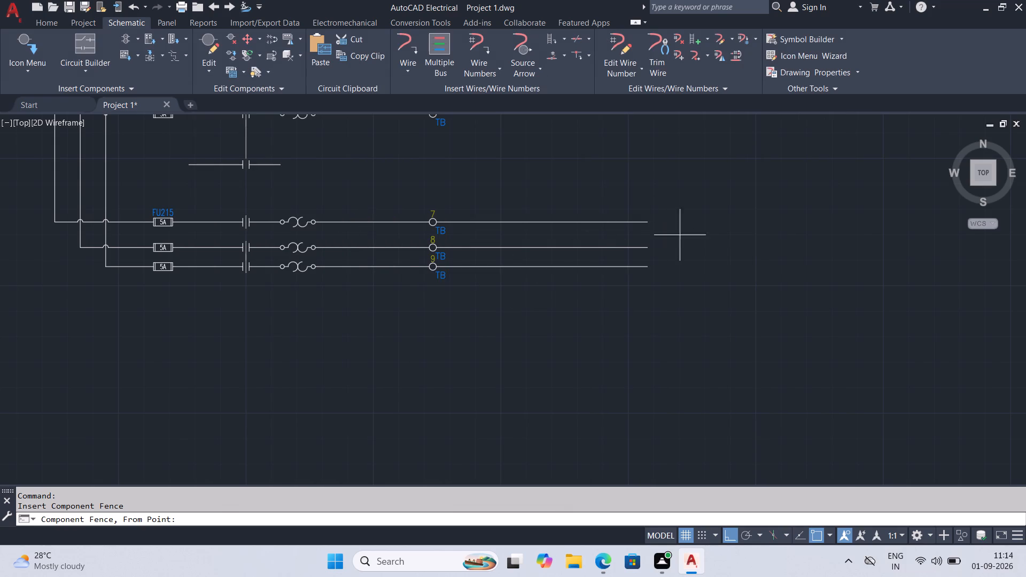
pyautogui.scroll(-1, 681, 236)
pyautogui.moveTo(706, 198); pyautogui.dragTo(718, 373, button='middle')
pyautogui.scroll(1, 660, 278)
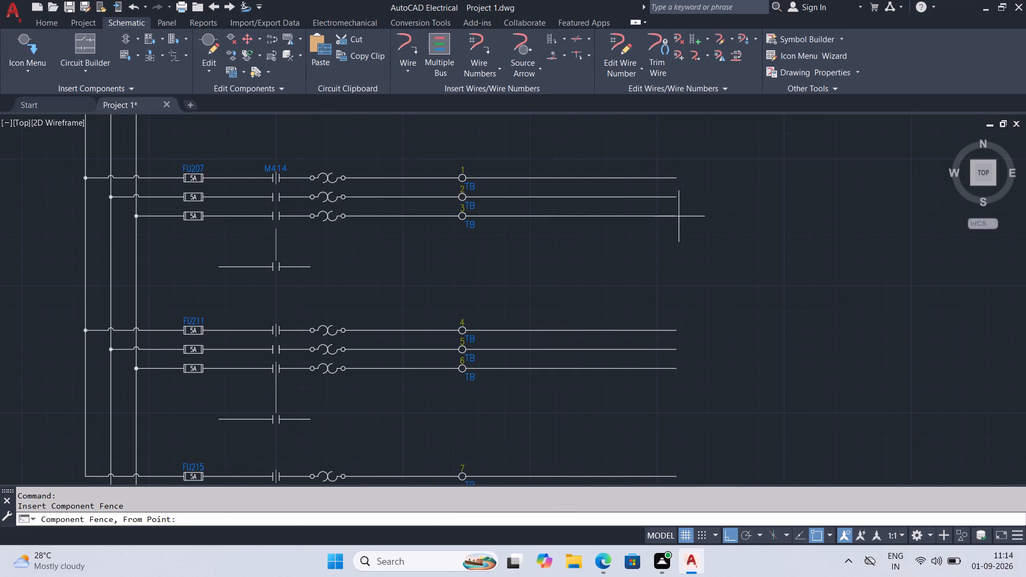
pyautogui.click(675, 196)
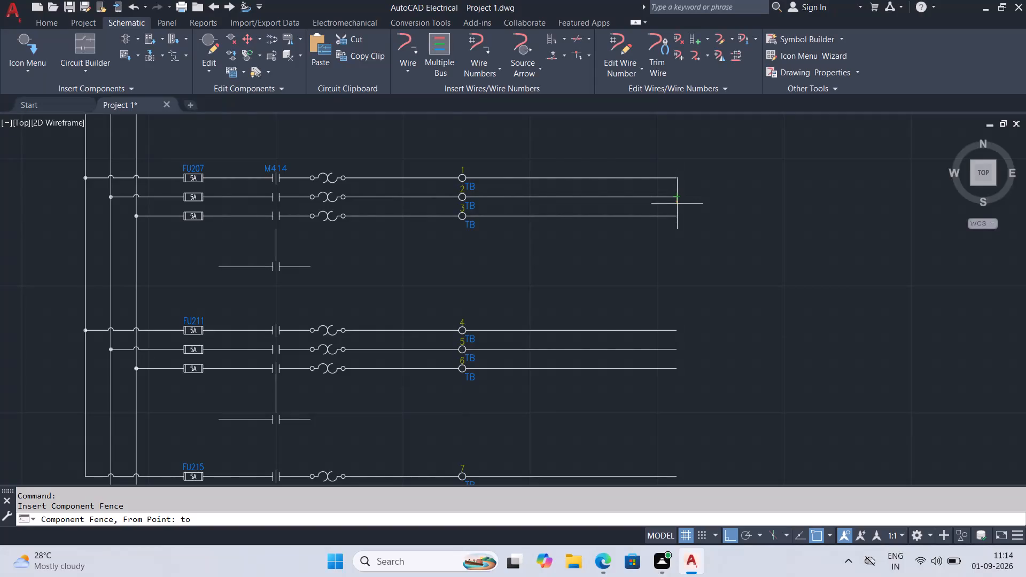
pyautogui.click(678, 215)
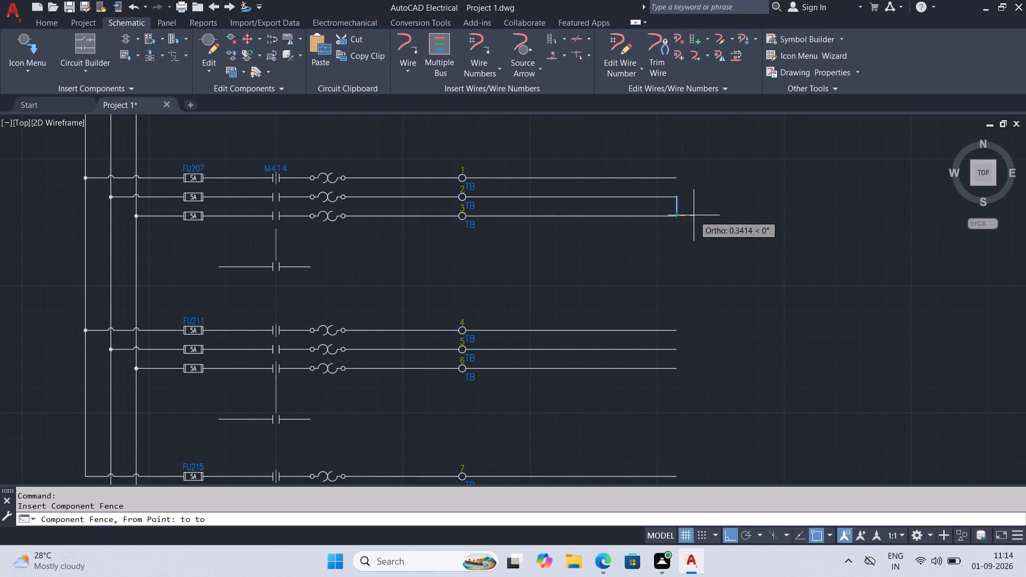
pyautogui.press('Return')
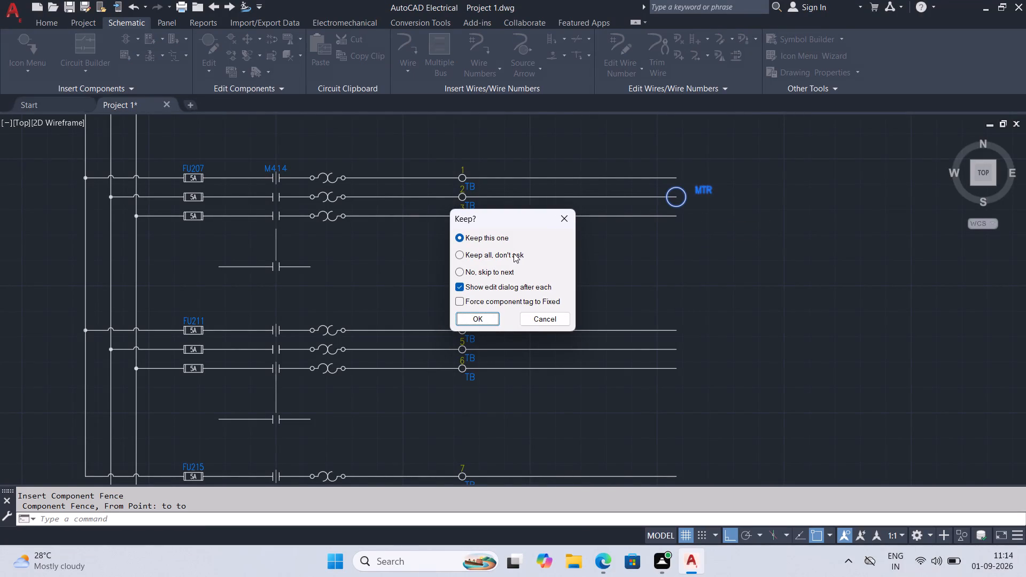
pyautogui.click(514, 253)
pyautogui.click(470, 286)
pyautogui.click(470, 286)
pyautogui.click(479, 321)
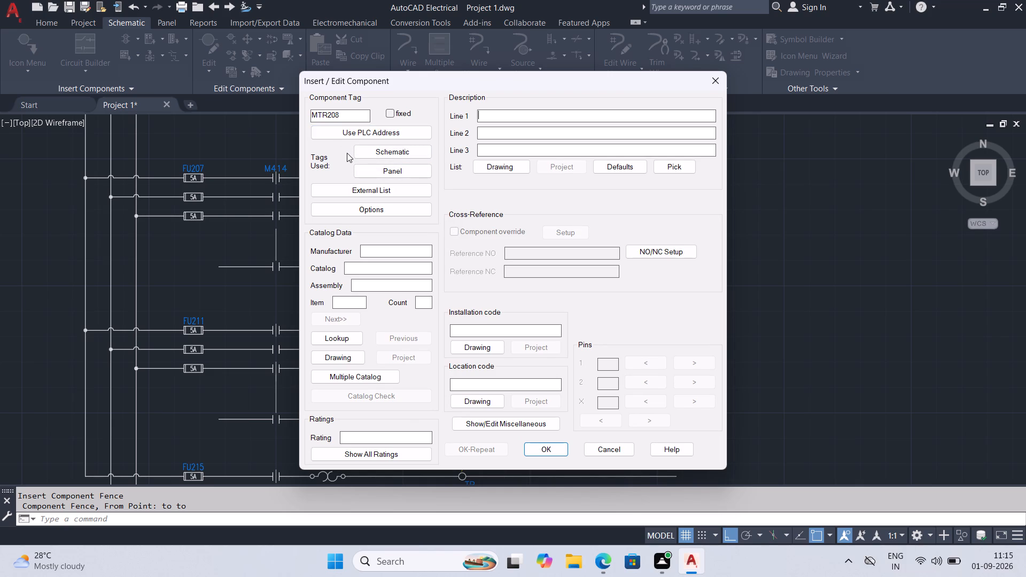
# Set description line 1 of the FU207 branch's three-phase motor to CONVEYOR MOTOR and dismiss the duplicate motor's edit dialog.
pyautogui.click(500, 116)
pyautogui.write('CONVEYOR')
pyautogui.press('space')
pyautogui.write('MOTOR')
pyautogui.click(478, 388)
pyautogui.click(531, 444)
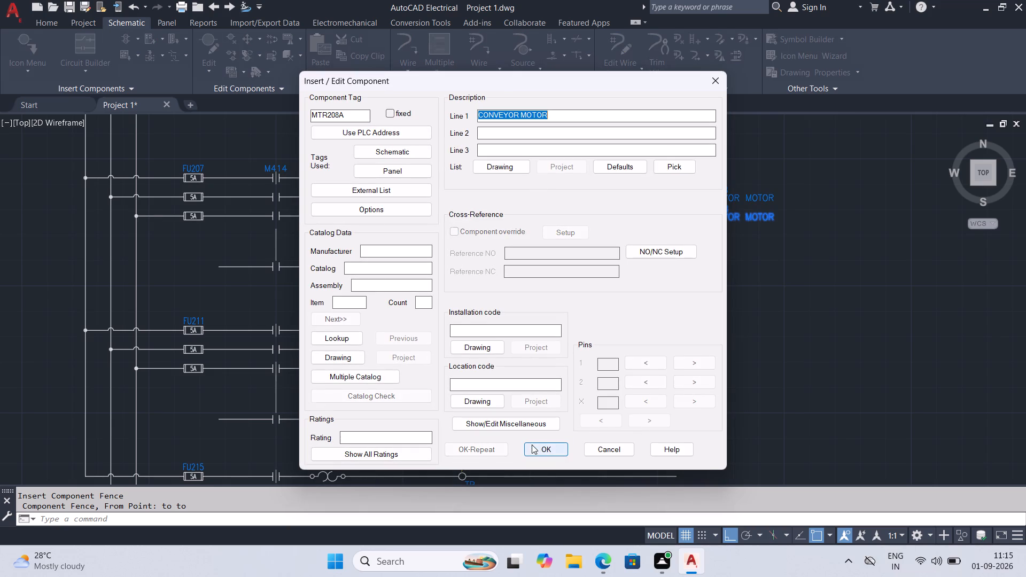
pyautogui.click(716, 80)
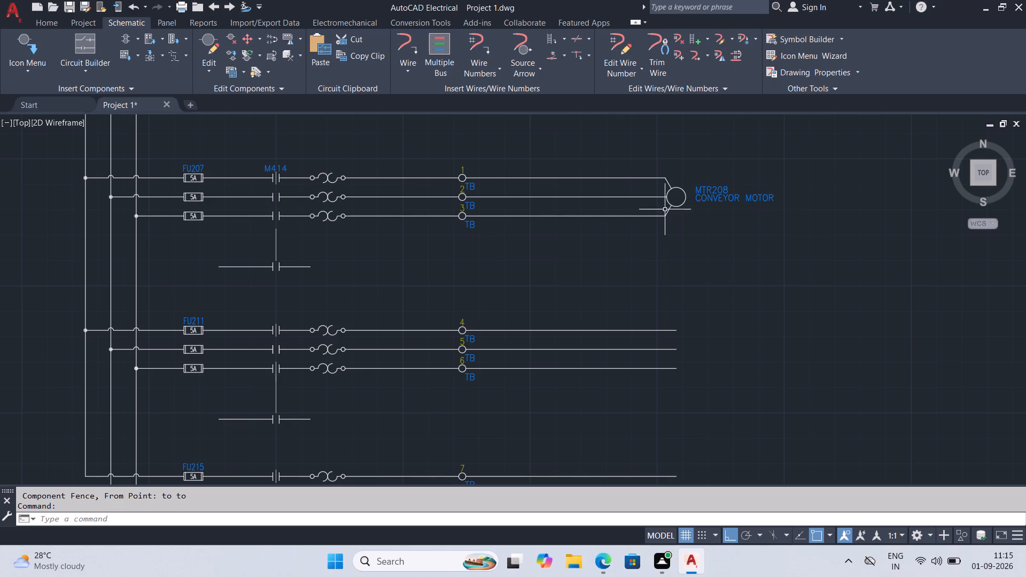
# Set the RATING1 attribute of the conveyor motor on the FU207 branch to 5HP.
pyautogui.doubleClick(716, 190)
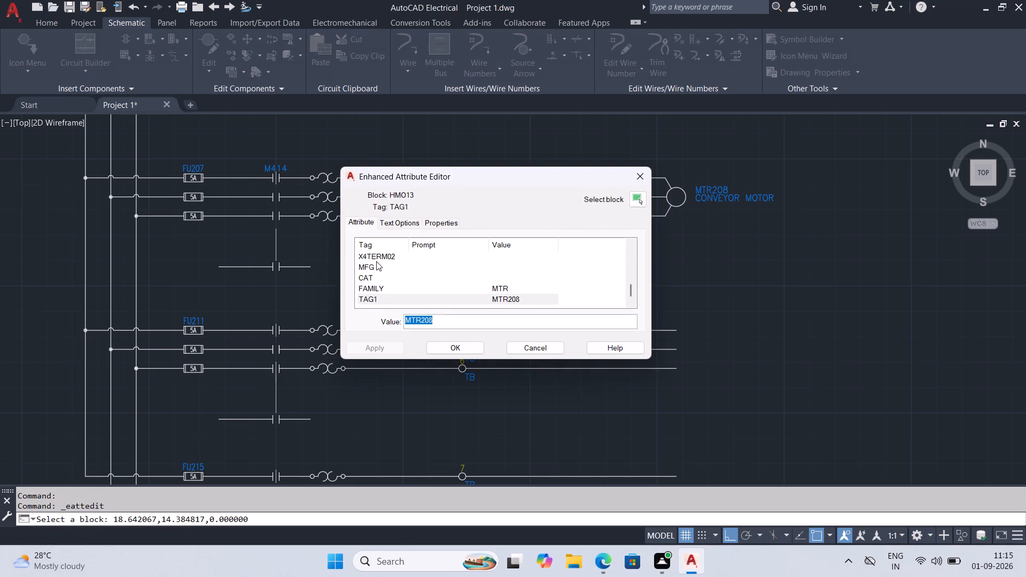
pyautogui.scroll(2, 376, 261)
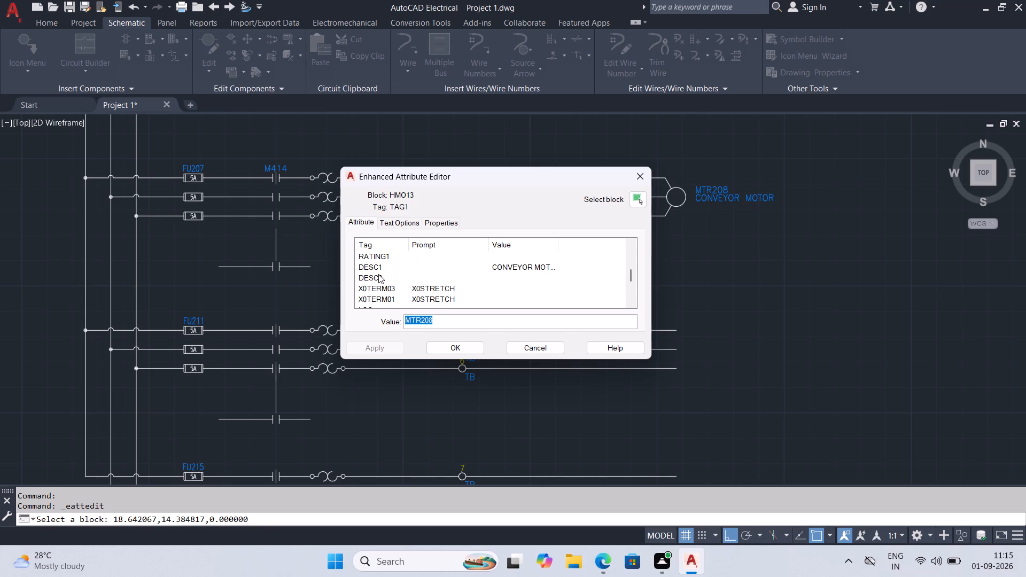
pyautogui.scroll(1, 378, 274)
pyautogui.click(387, 287)
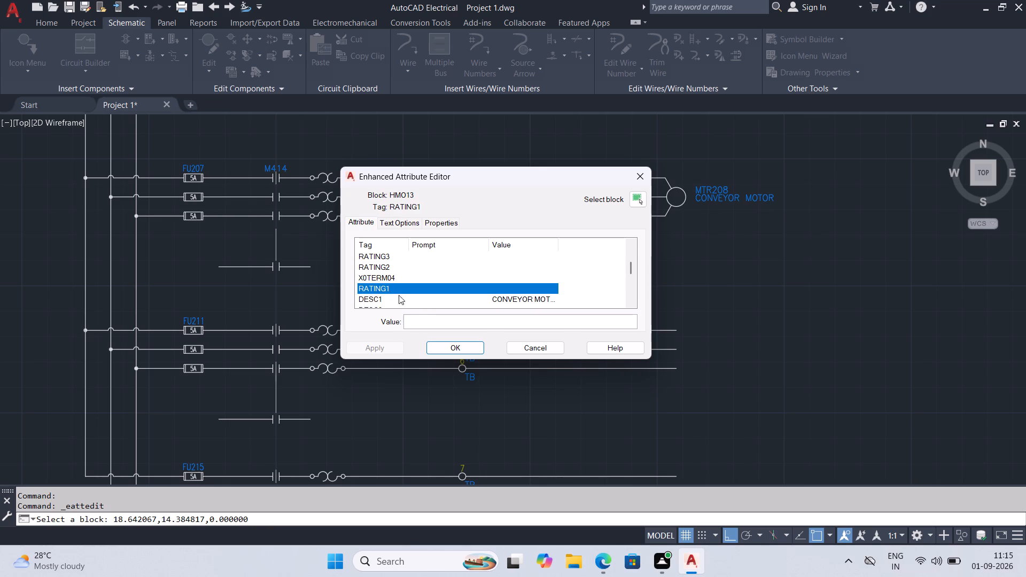
pyautogui.click(431, 316)
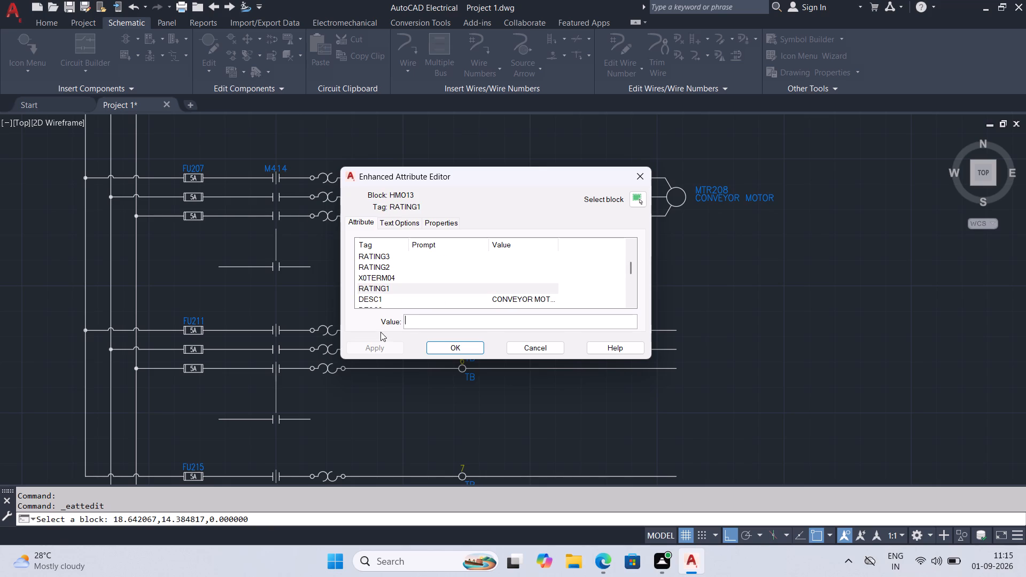
pyautogui.write('5HP')
pyautogui.scroll(1, 386, 281)
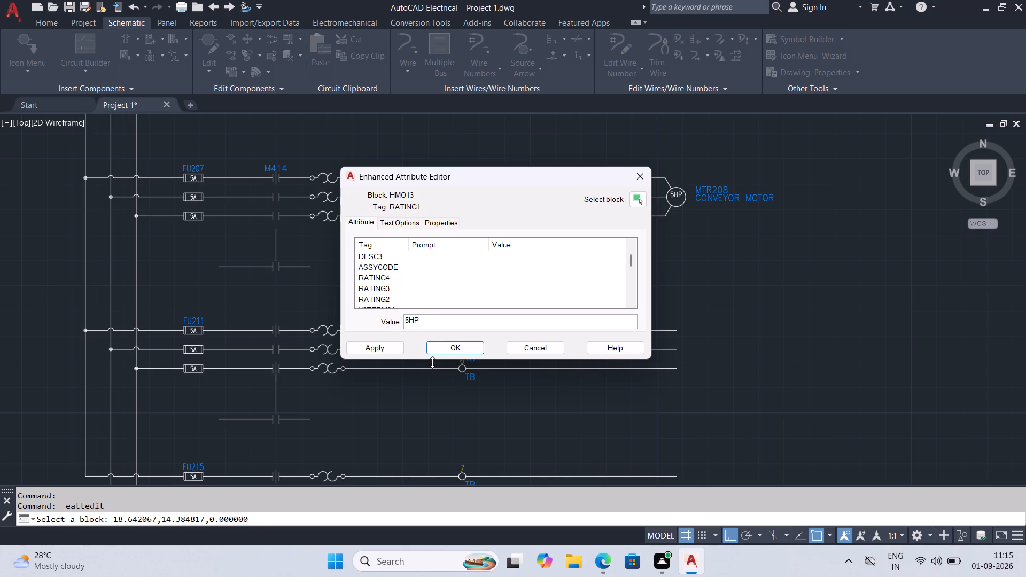
pyautogui.click(378, 347)
pyautogui.click(471, 352)
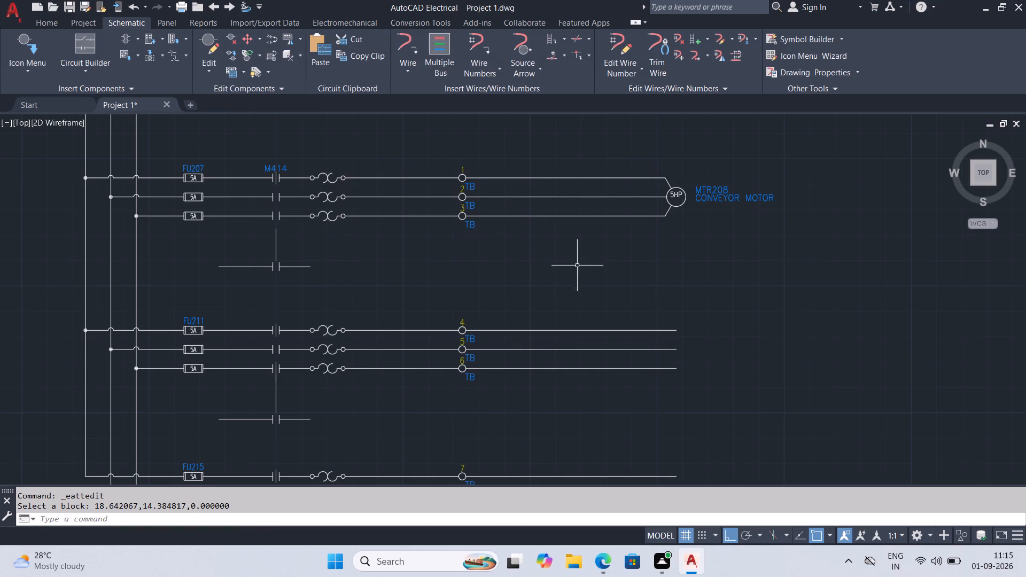
# Enter 460V AC as the value of the conveyor motor's X0TERM01 attribute.
pyautogui.doubleClick(724, 198)
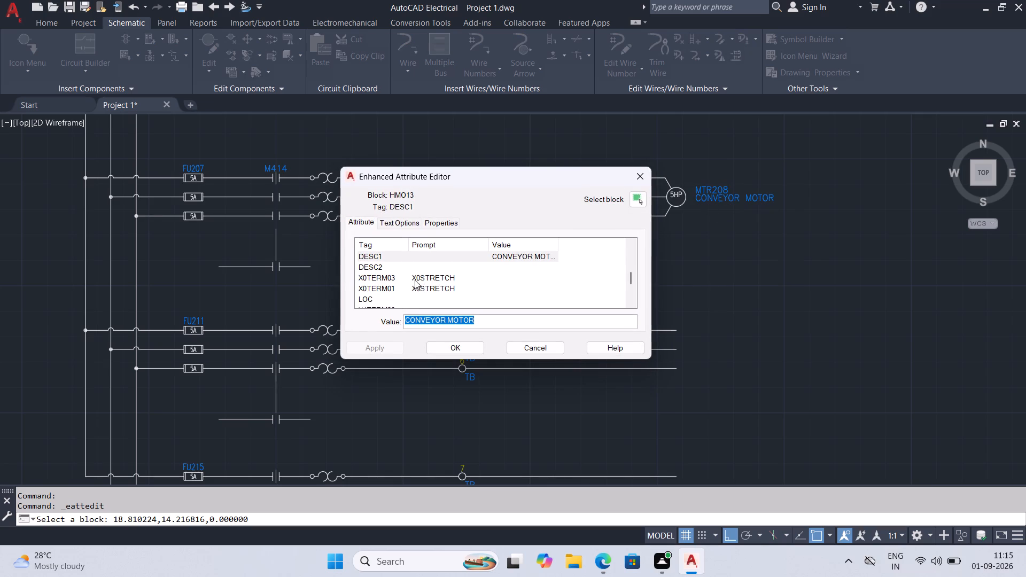
pyautogui.scroll(1, 422, 275)
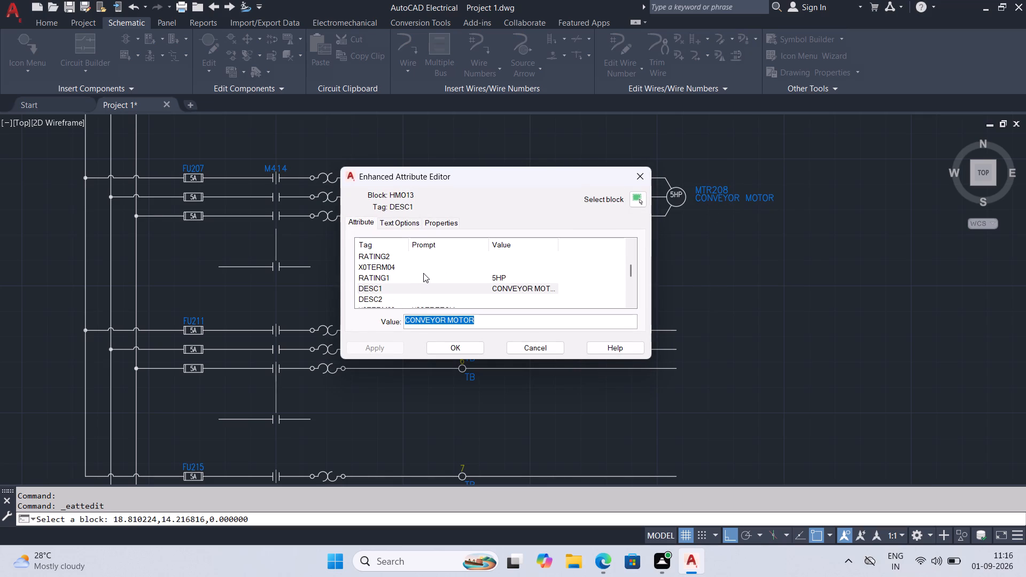
pyautogui.click(391, 268)
pyautogui.scroll(1, 435, 279)
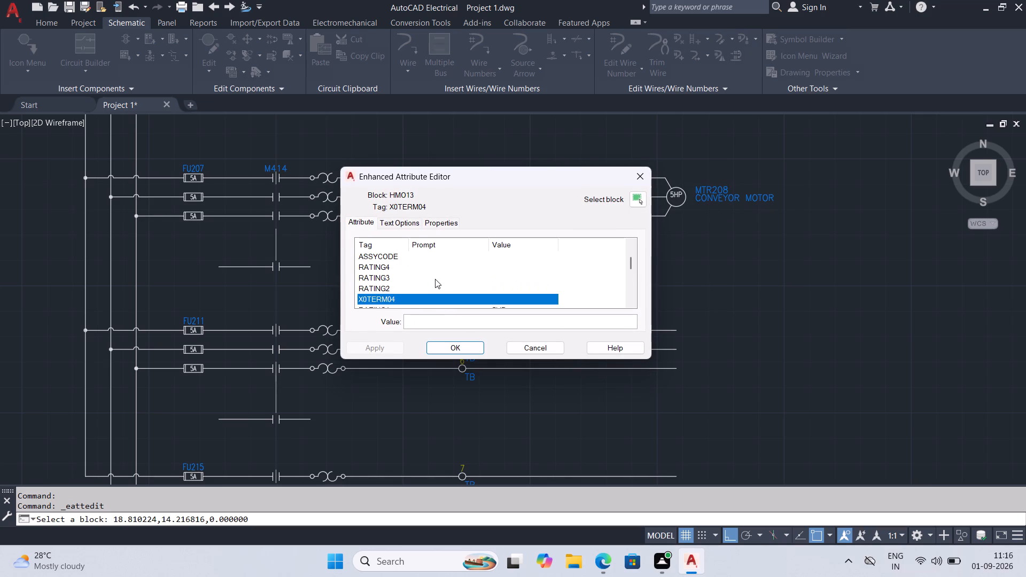
pyautogui.scroll(5, 432, 278)
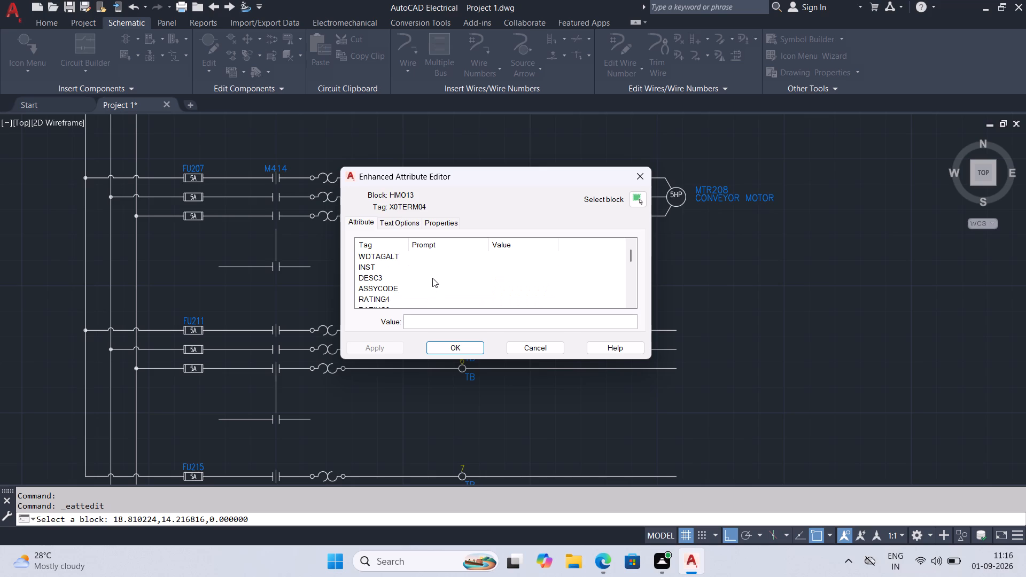
pyautogui.scroll(-1, 392, 283)
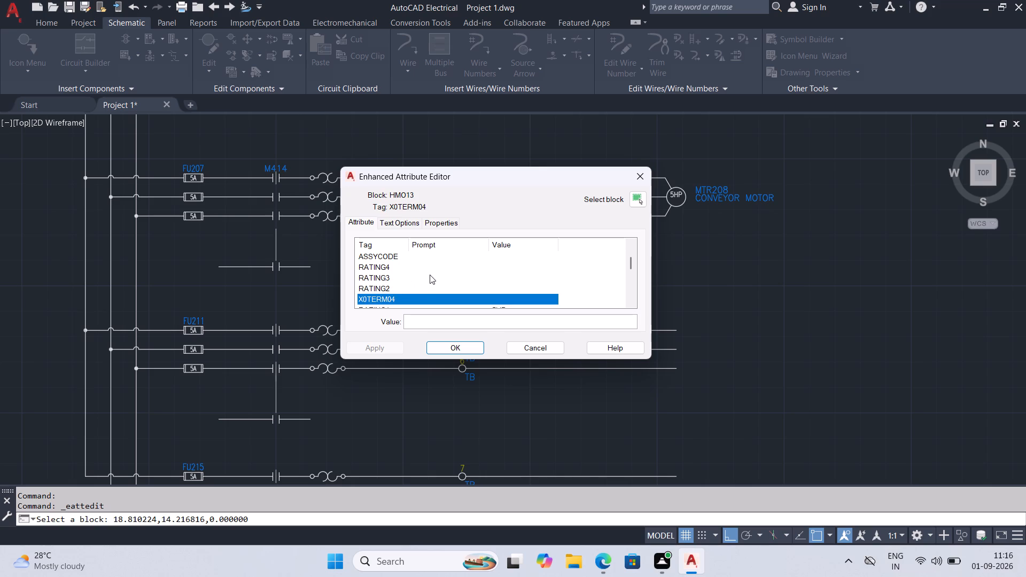
pyautogui.scroll(-2, 431, 276)
pyautogui.click(422, 286)
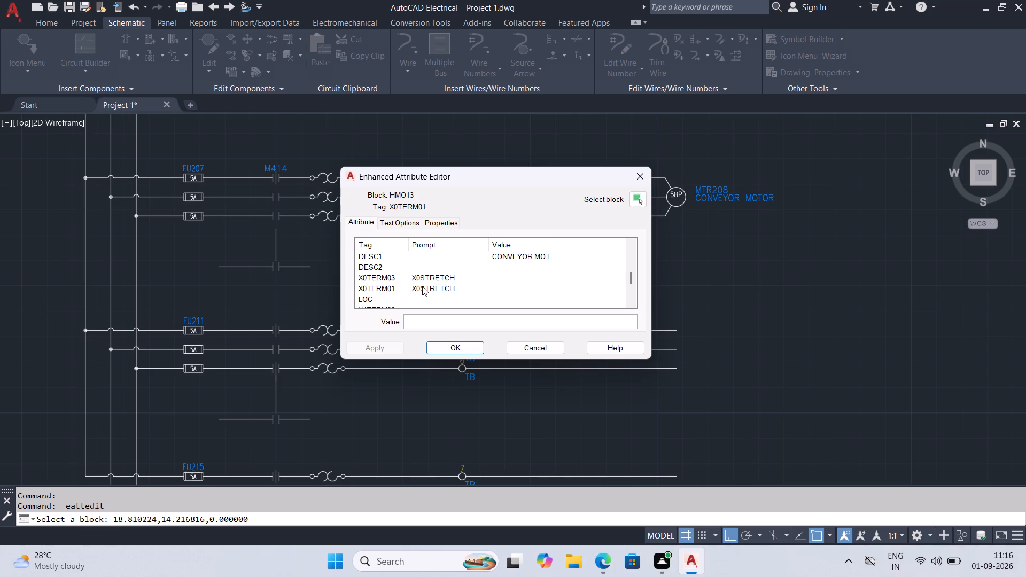
pyautogui.click(440, 327)
pyautogui.write('460')
pyautogui.write('V AC')
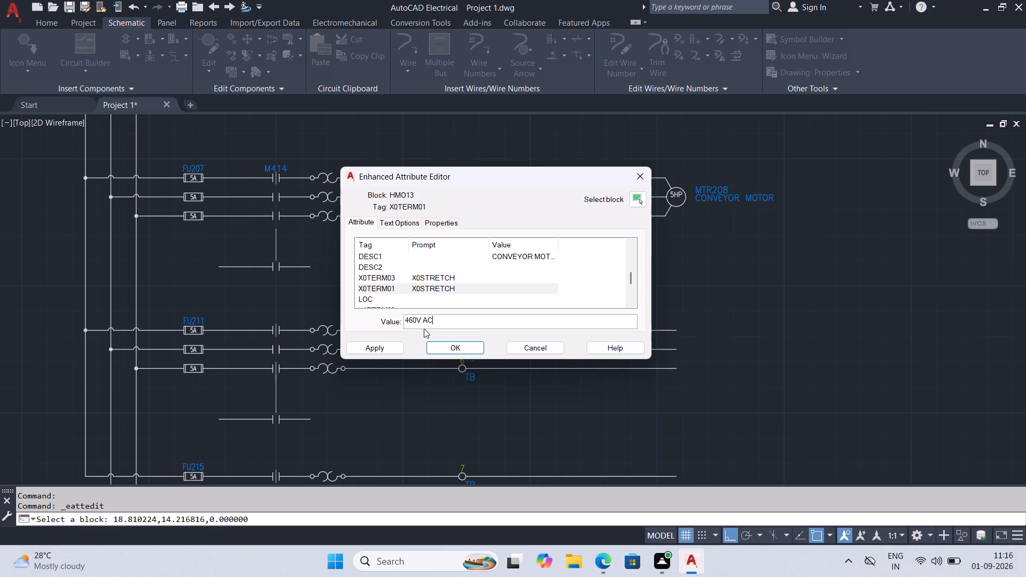
# Set the conveyor motor's X4TERM02 attribute to SIZE 1 and apply the attribute edits.
pyautogui.scroll(-1, 417, 292)
pyautogui.click(392, 276)
pyautogui.click(445, 322)
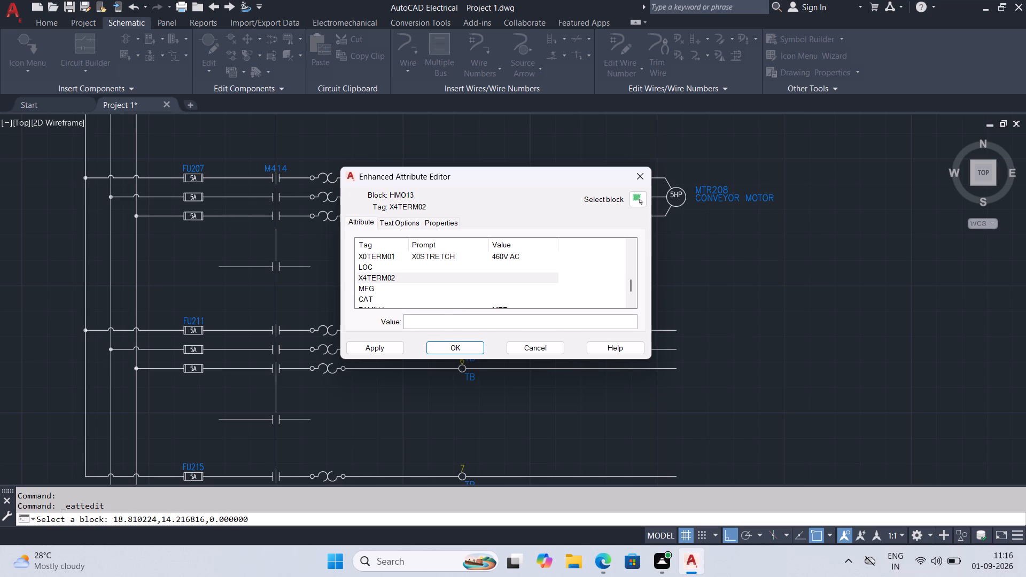
pyautogui.write('SI')
pyautogui.write('ZE')
pyautogui.press('space')
pyautogui.write('1')
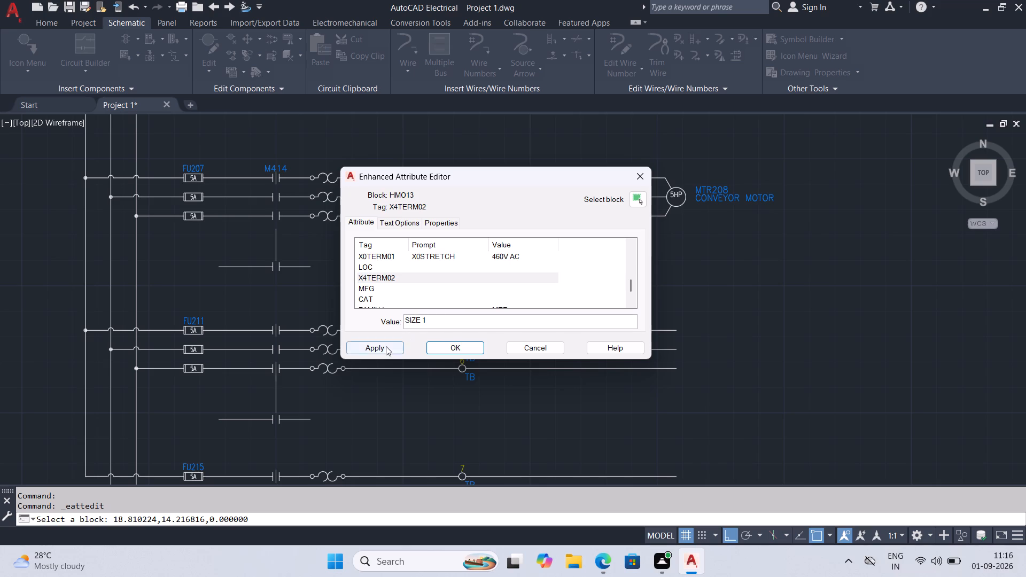
pyautogui.click(386, 346)
pyautogui.click(455, 350)
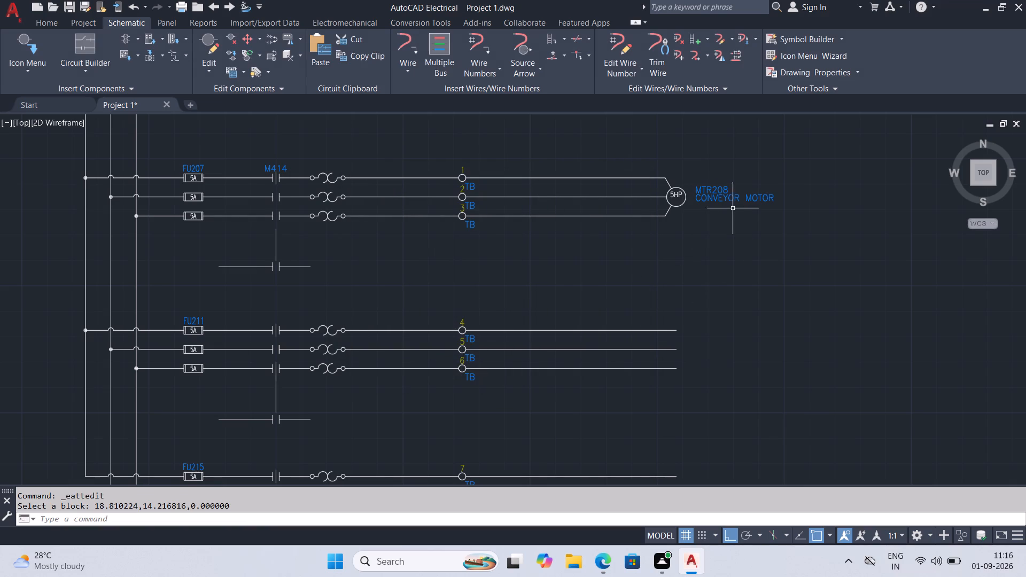
# Clear the SIZE 1 value from the X4TERM02 attribute of the conveyor motor on the FU207 branch.
pyautogui.doubleClick(733, 197)
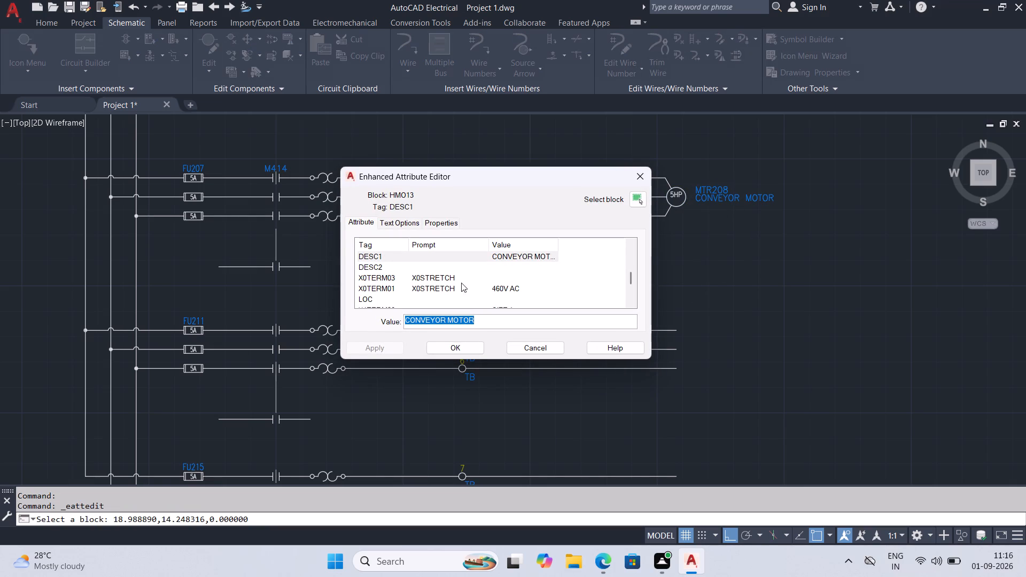
pyautogui.scroll(-2, 507, 291)
pyautogui.scroll(1, 503, 286)
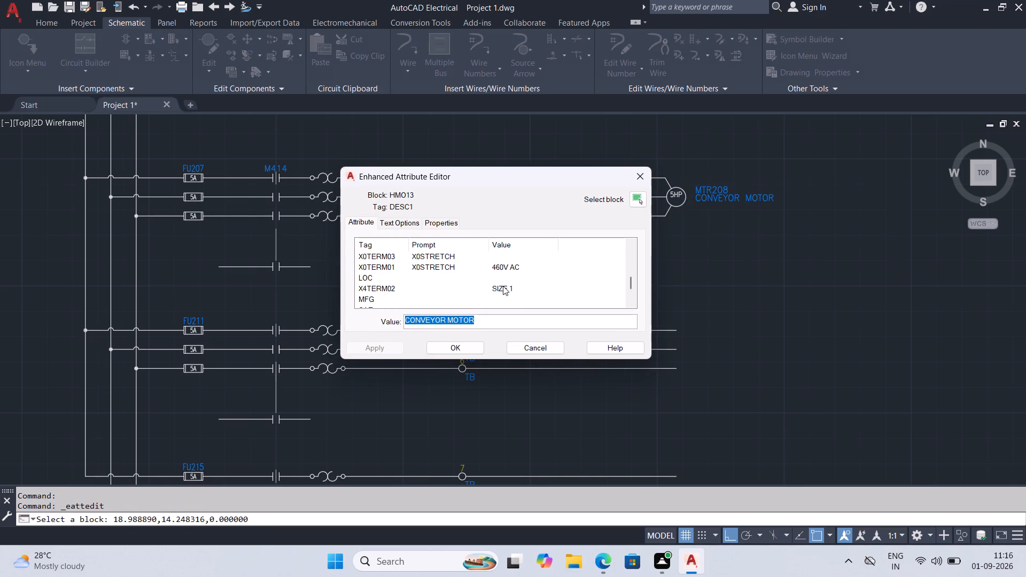
pyautogui.click(504, 284)
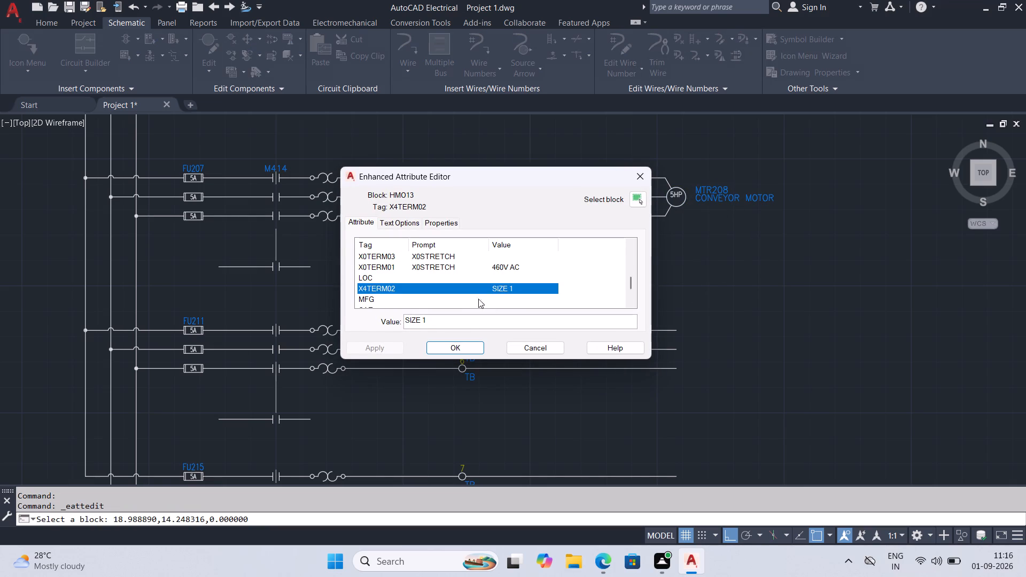
pyautogui.moveTo(464, 321); pyautogui.dragTo(368, 322)
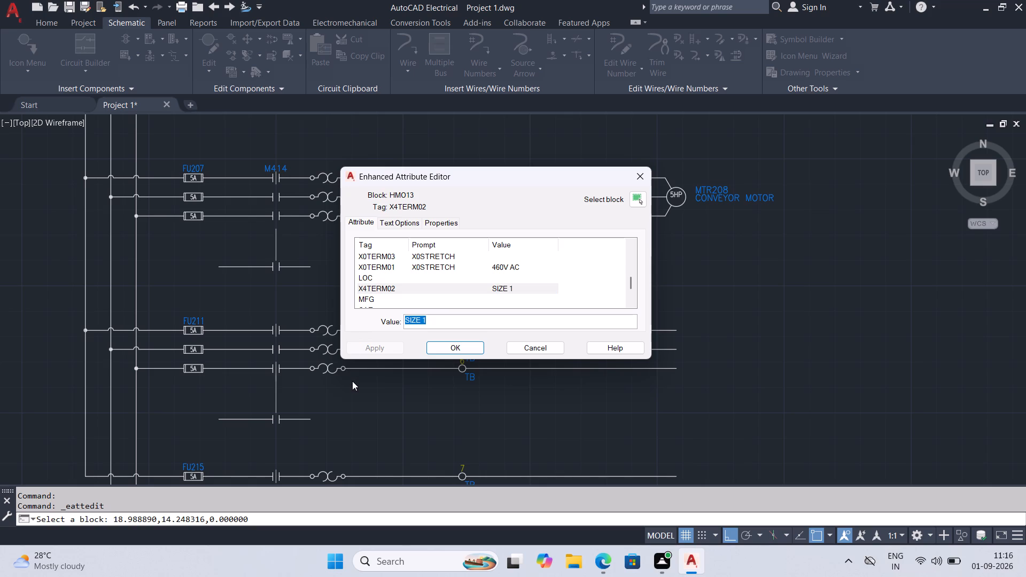
pyautogui.hotkey('ctrl', 'x')
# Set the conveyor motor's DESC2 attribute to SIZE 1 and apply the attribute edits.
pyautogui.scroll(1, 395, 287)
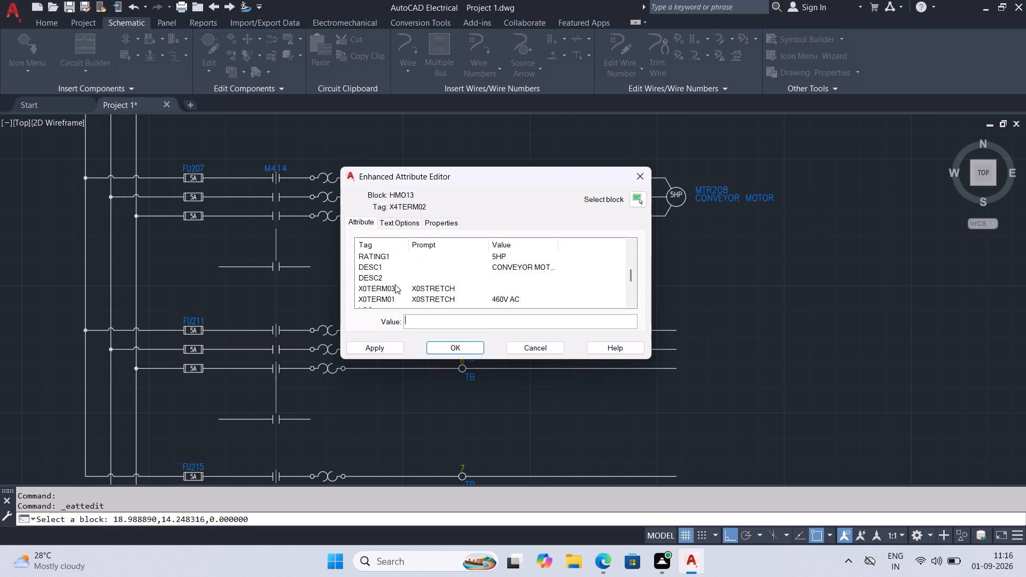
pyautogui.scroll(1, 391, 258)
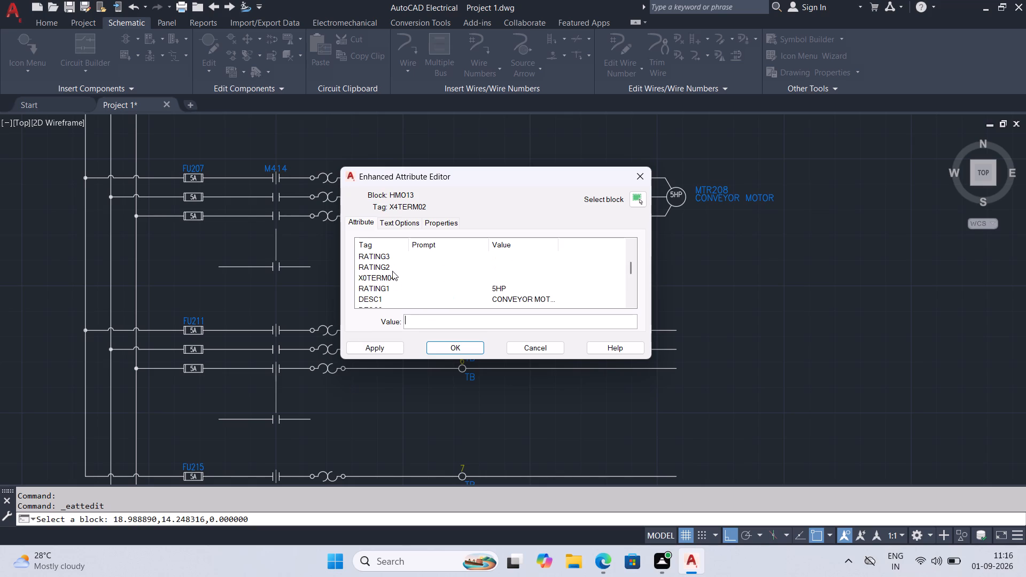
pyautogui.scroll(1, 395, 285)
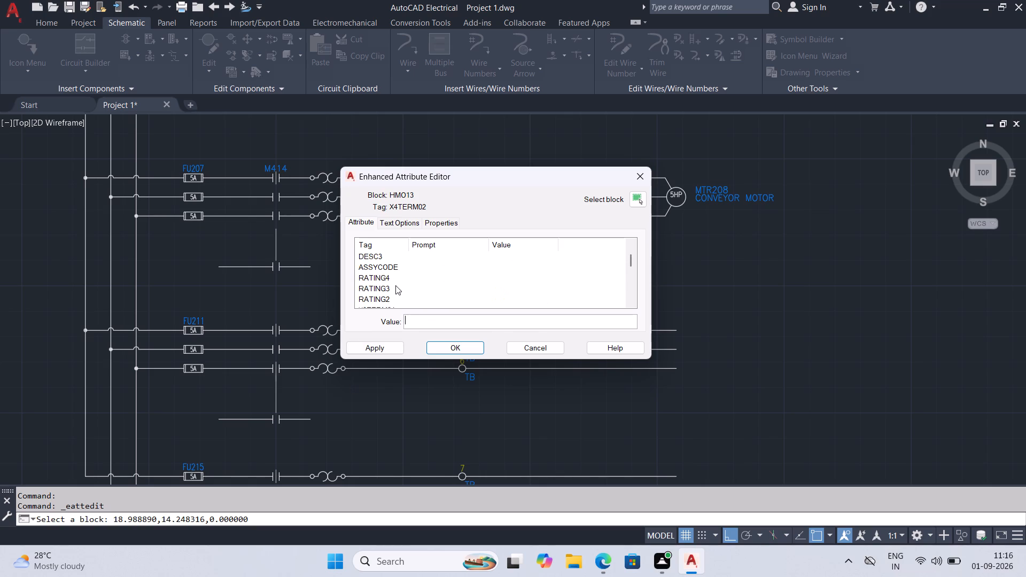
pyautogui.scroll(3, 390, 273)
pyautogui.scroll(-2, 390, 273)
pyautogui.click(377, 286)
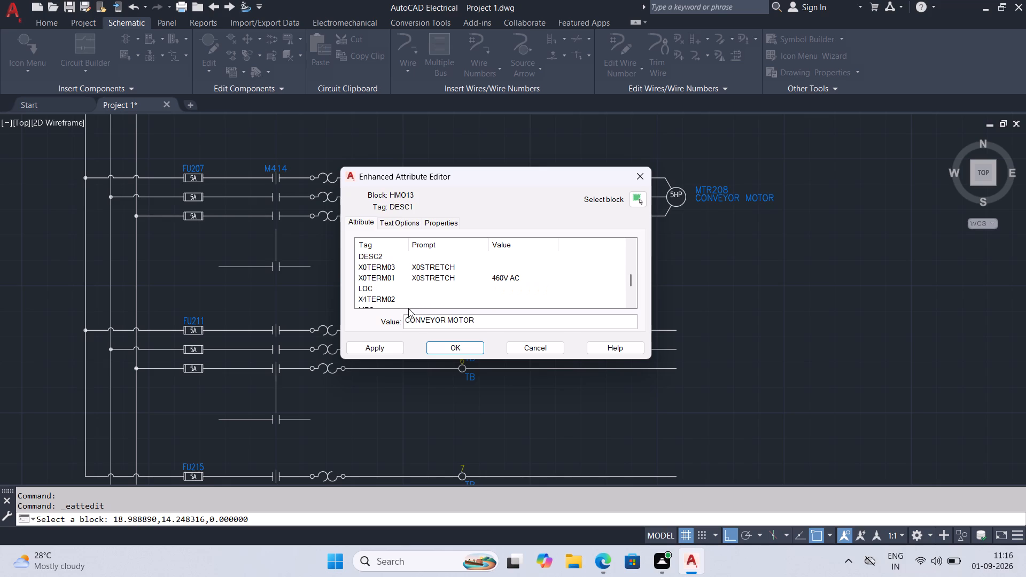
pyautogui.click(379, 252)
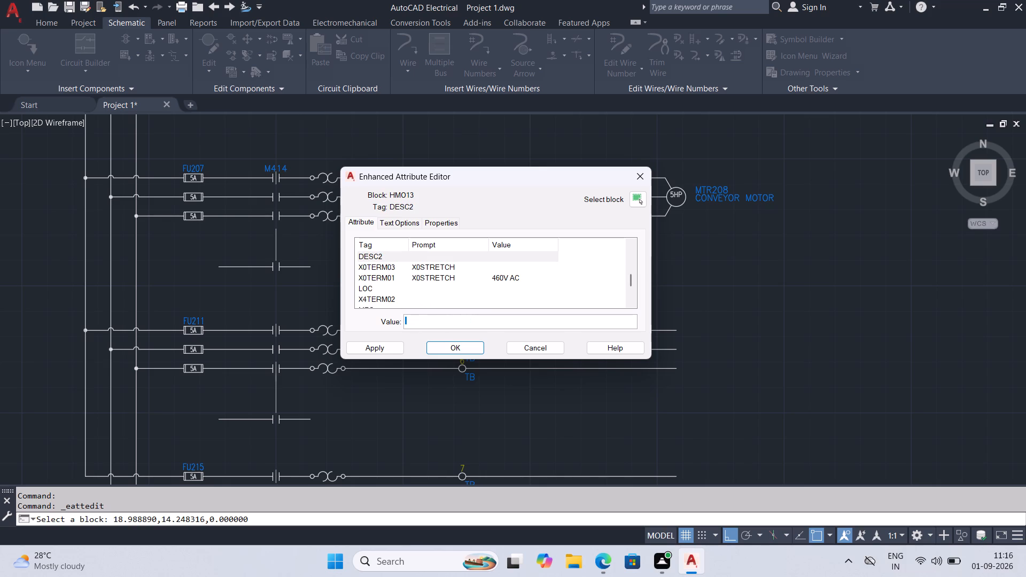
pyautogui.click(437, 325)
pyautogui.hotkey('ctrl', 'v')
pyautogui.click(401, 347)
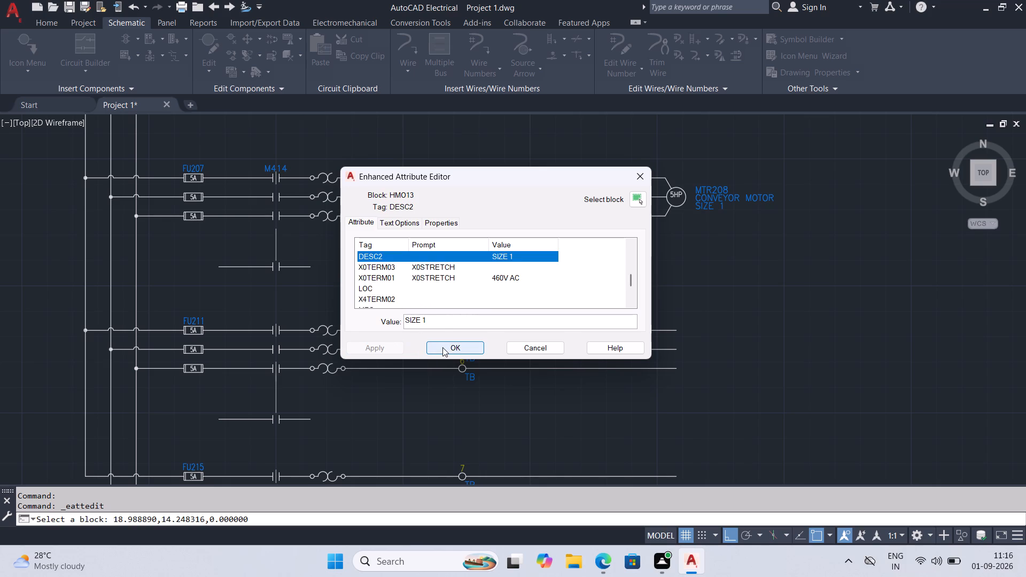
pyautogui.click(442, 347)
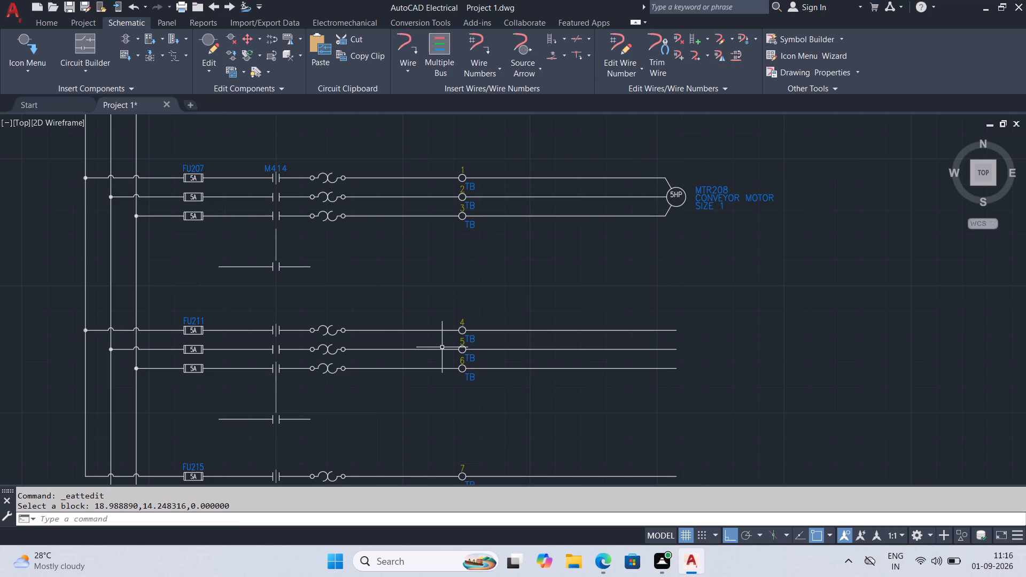
# Clear the conveyor motor's DESC2 attribute and enter SIZE 1 as its CAT value instead.
pyautogui.doubleClick(706, 196)
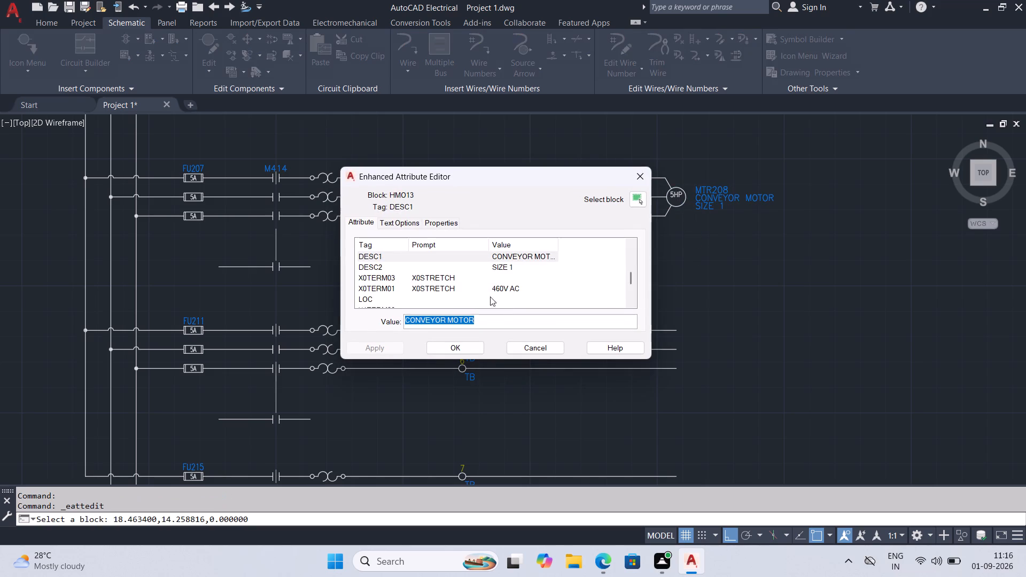
pyautogui.scroll(1, 476, 291)
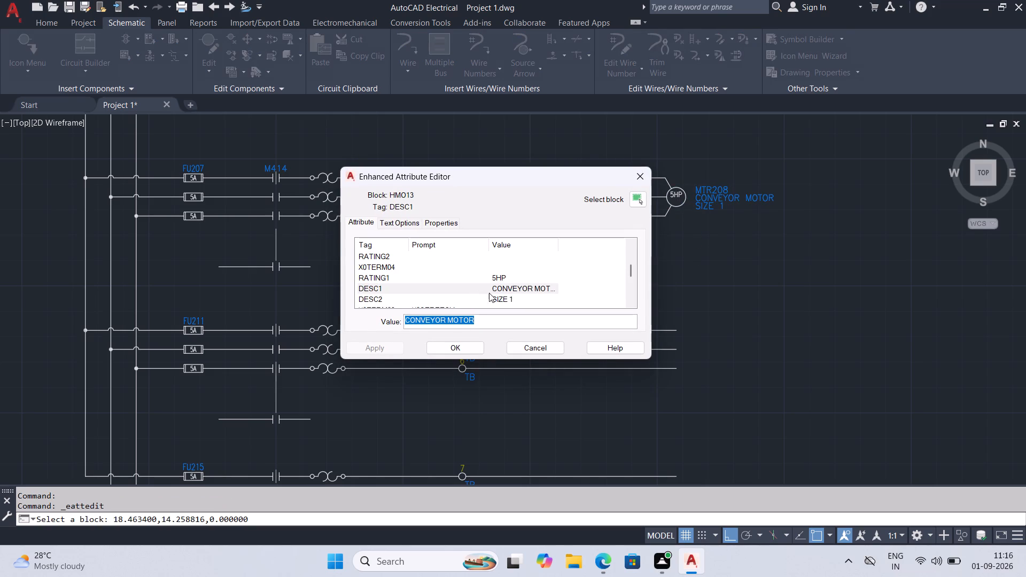
pyautogui.scroll(1, 501, 289)
pyautogui.scroll(-2, 506, 300)
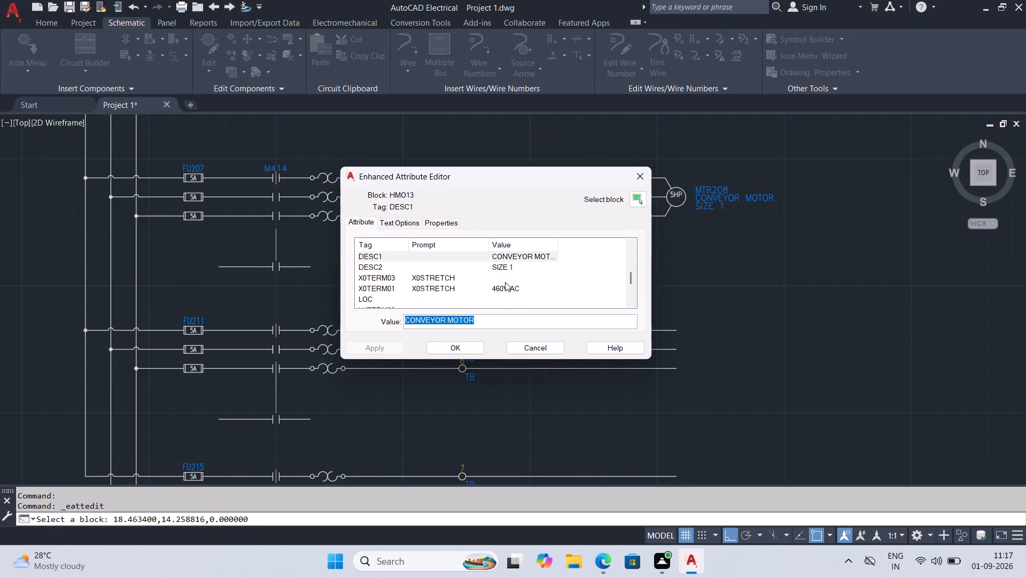
pyautogui.click(501, 268)
pyautogui.doubleClick(507, 268)
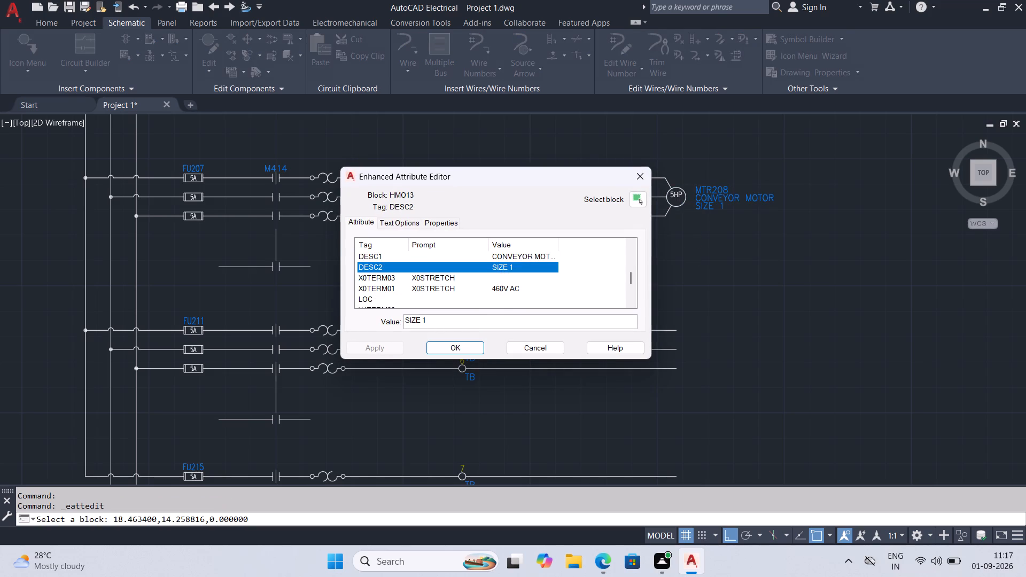
pyautogui.moveTo(472, 323); pyautogui.dragTo(353, 321)
pyautogui.hotkey('ctrl', 'x')
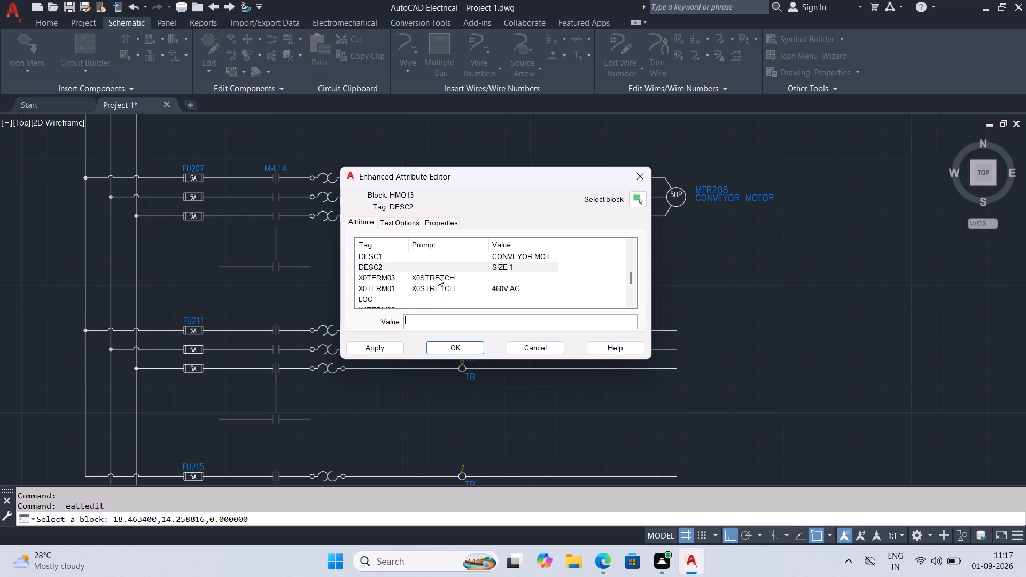
pyautogui.scroll(-1, 441, 277)
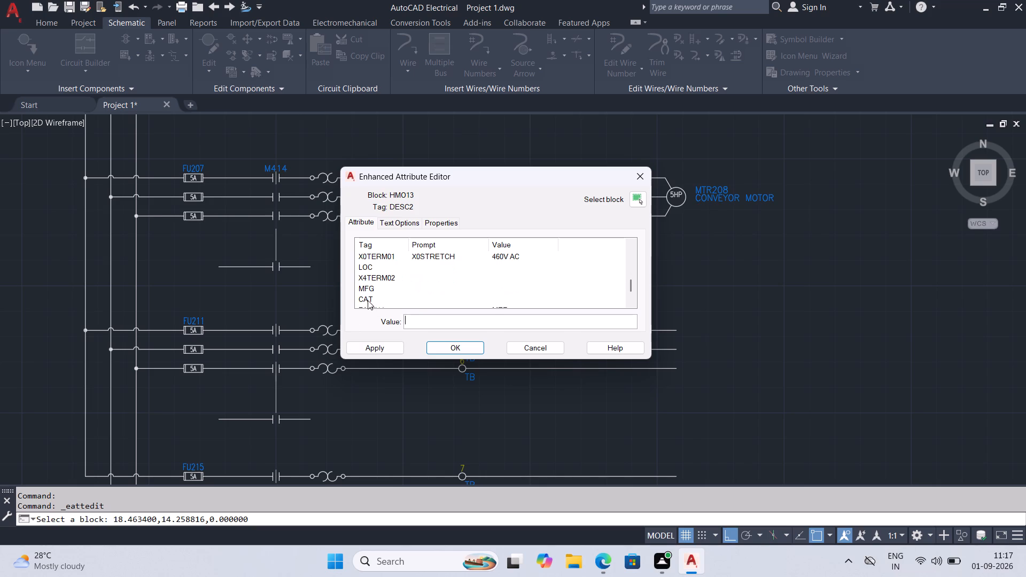
pyautogui.click(368, 300)
pyautogui.click(413, 319)
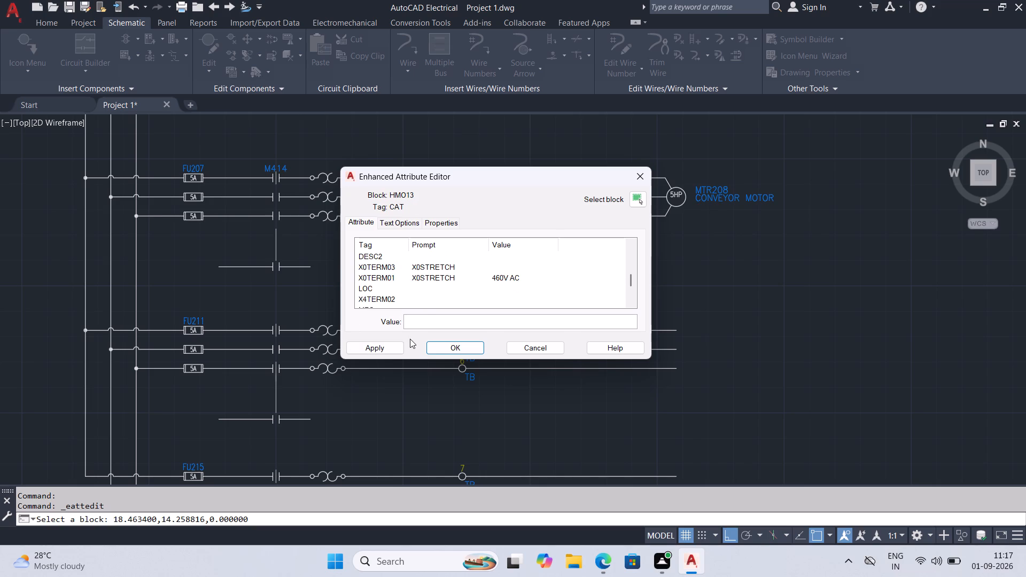
pyautogui.hotkey('ctrl', 'v')
pyautogui.click(432, 351)
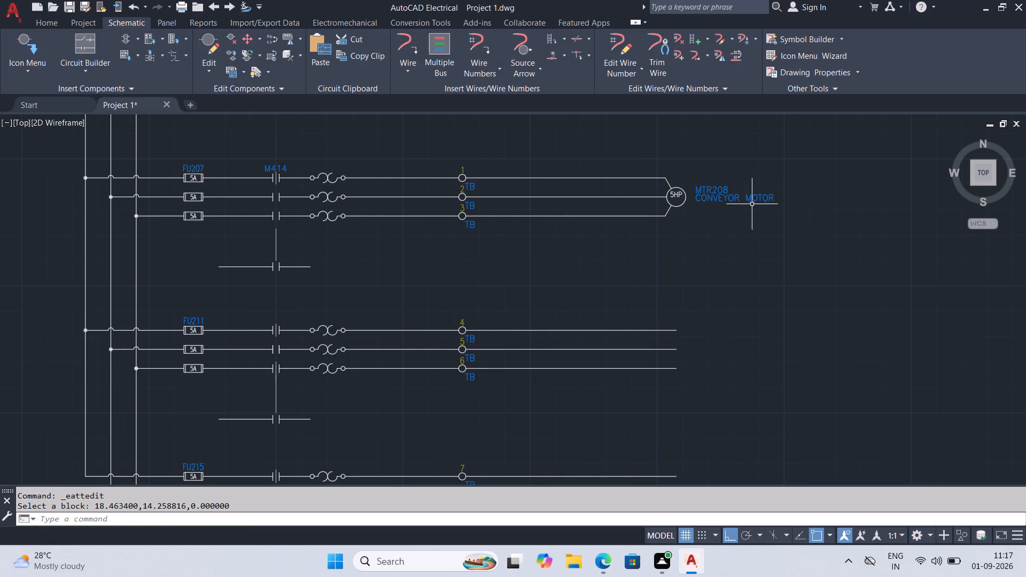
# Review the conveyor motor's full attribute list and close the attribute editor.
pyautogui.rightClick(721, 196)
pyautogui.doubleClick(712, 199)
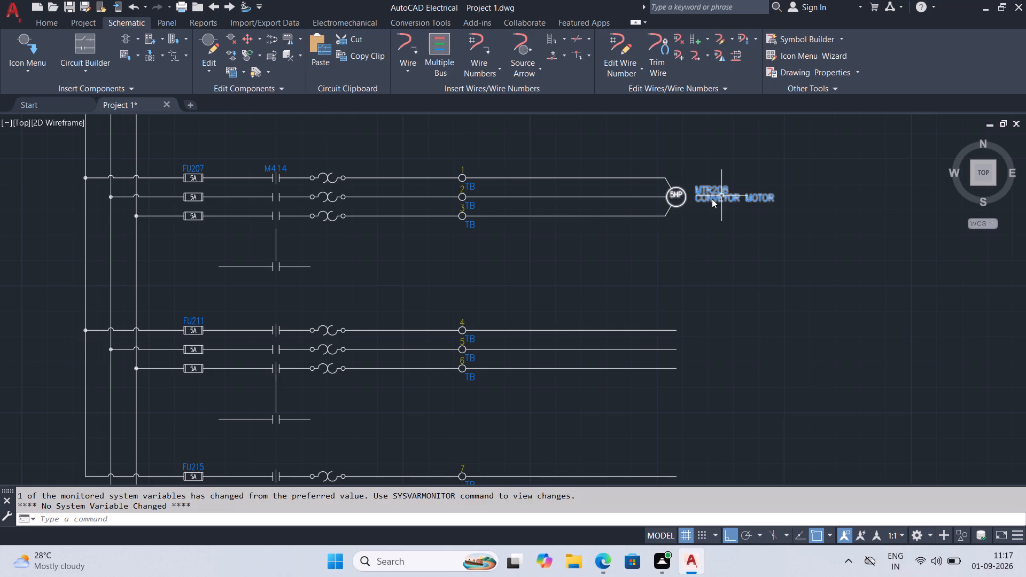
pyautogui.doubleClick(719, 200)
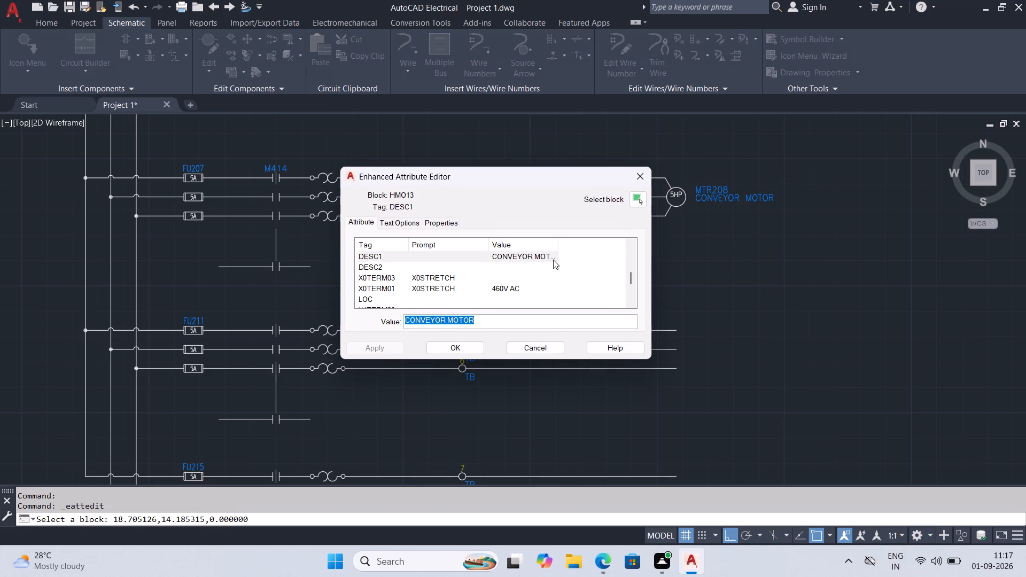
pyautogui.moveTo(631, 283); pyautogui.dragTo(630, 246)
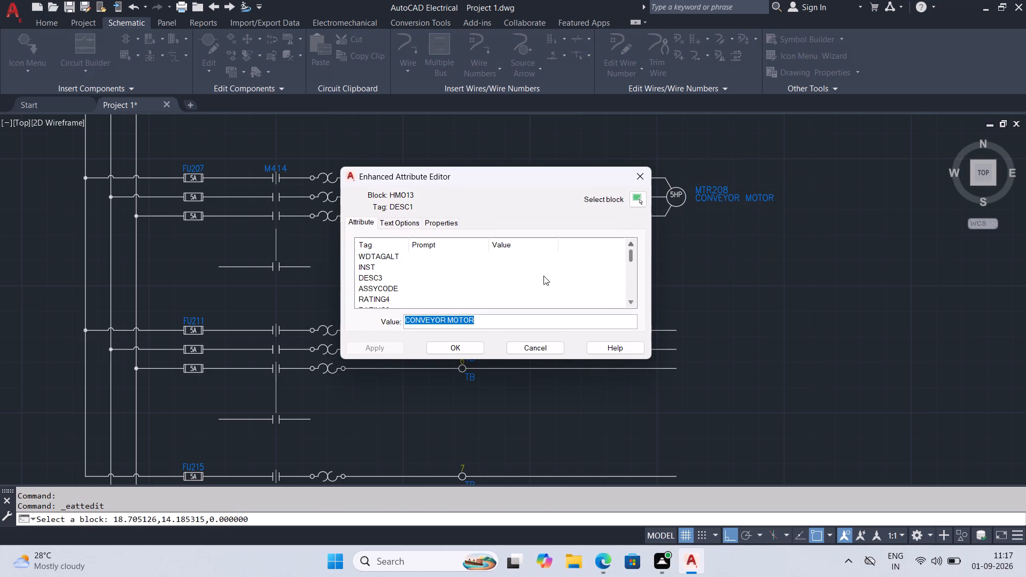
pyautogui.scroll(-1, 537, 278)
pyautogui.scroll(-2, 455, 291)
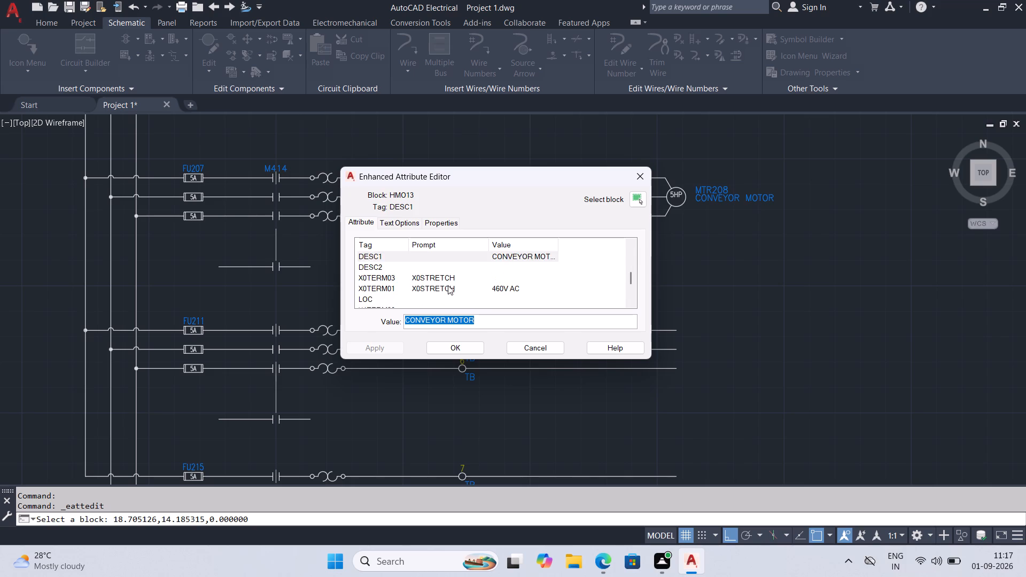
pyautogui.scroll(-2, 448, 285)
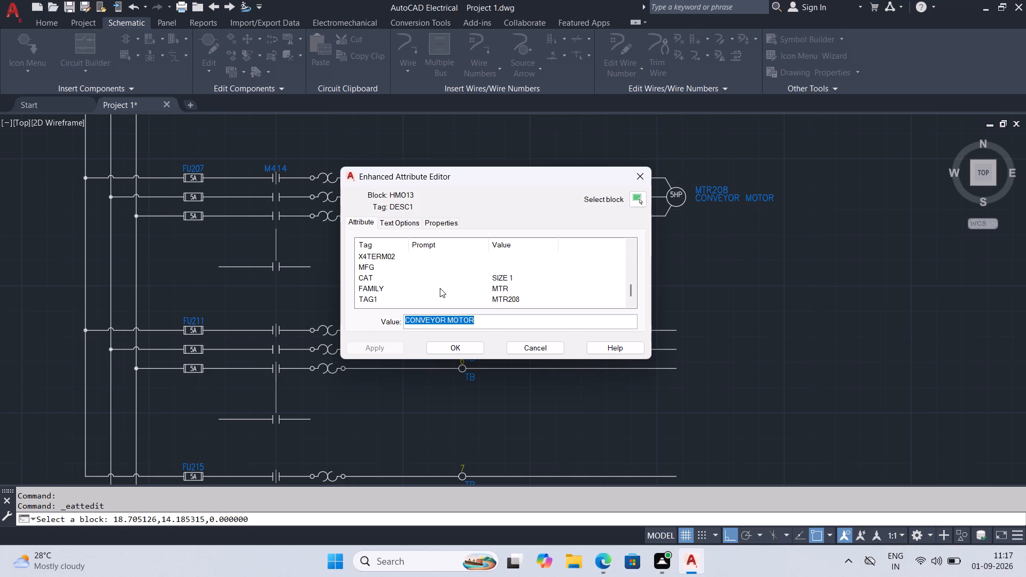
pyautogui.scroll(-2, 438, 297)
pyautogui.scroll(1, 407, 287)
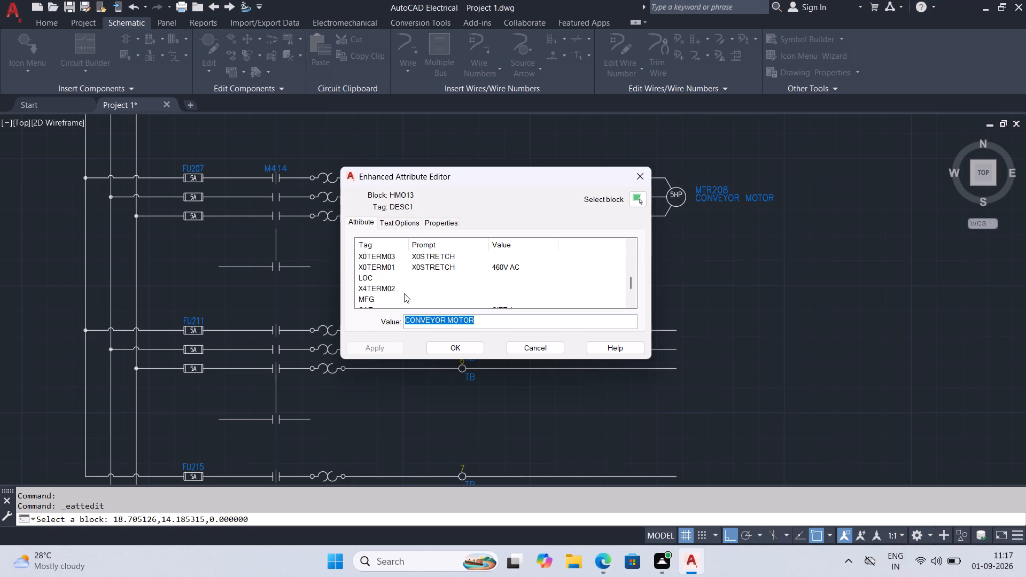
pyautogui.scroll(2, 405, 293)
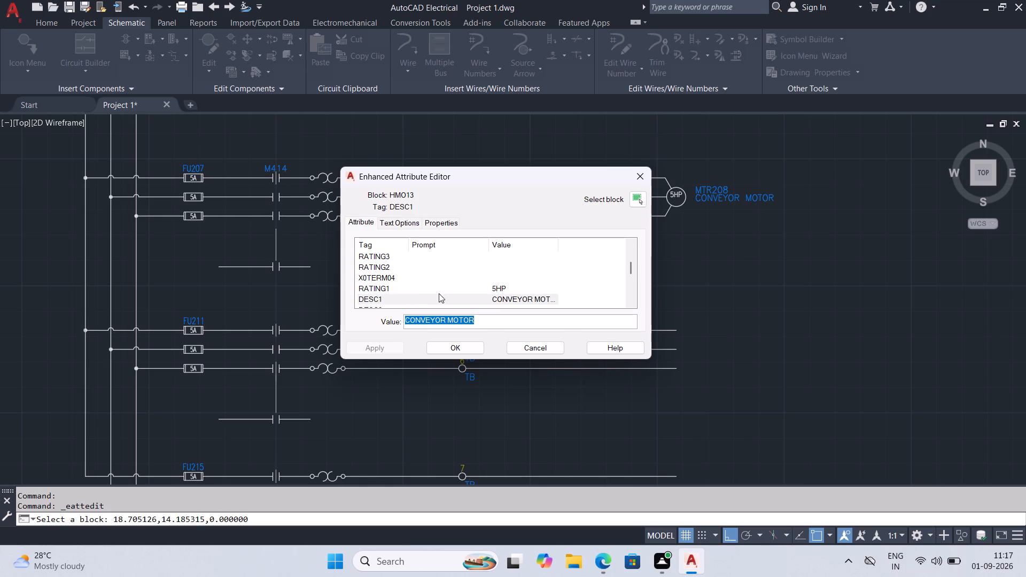
pyautogui.scroll(1, 452, 291)
pyautogui.click(462, 348)
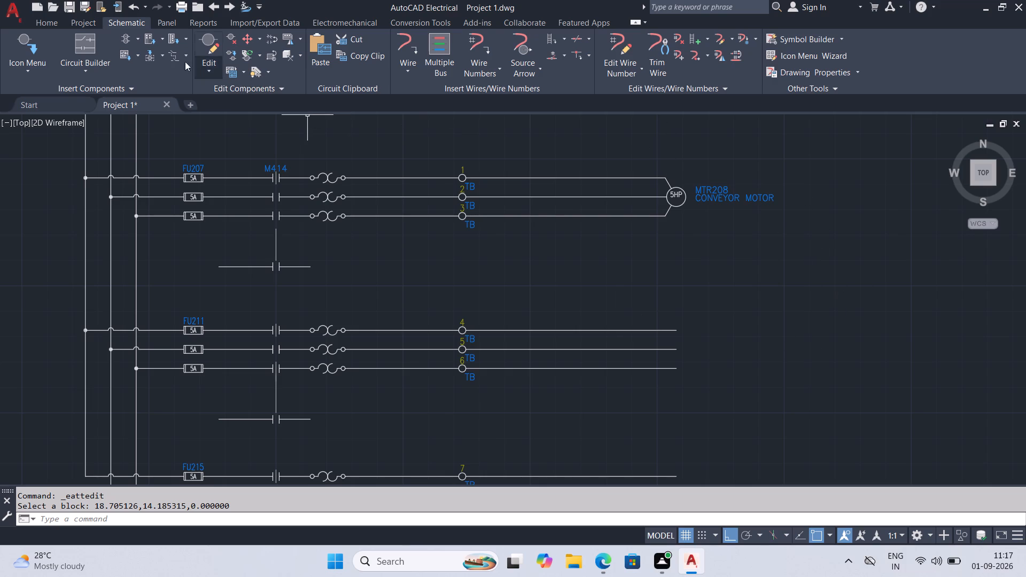
# Open the SPDT Switches group in the Insert Component schematic symbol library.
pyautogui.click(131, 40)
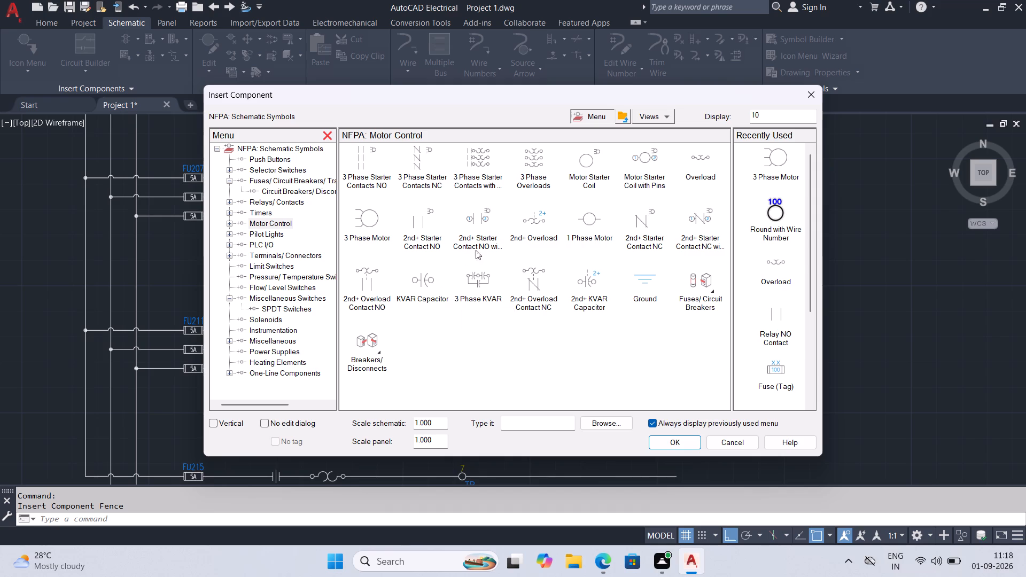
pyautogui.click(299, 305)
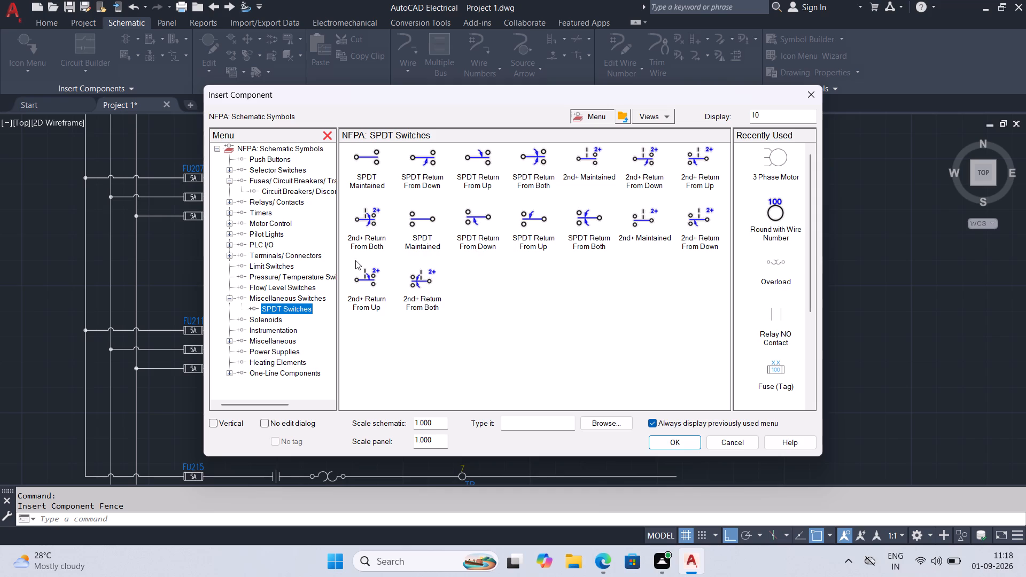
# Insert the open-contact Foot Switch symbol from Miscellaneous Switches along a fence crossing the nine wires of the three motor branches beyond the TB terminals.
pyautogui.click(274, 265)
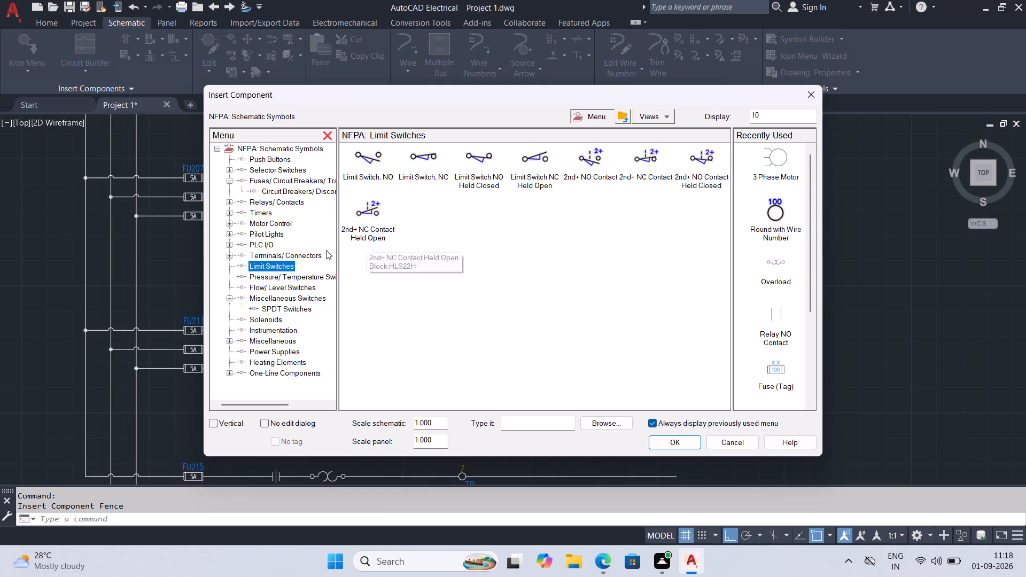
pyautogui.click(313, 254)
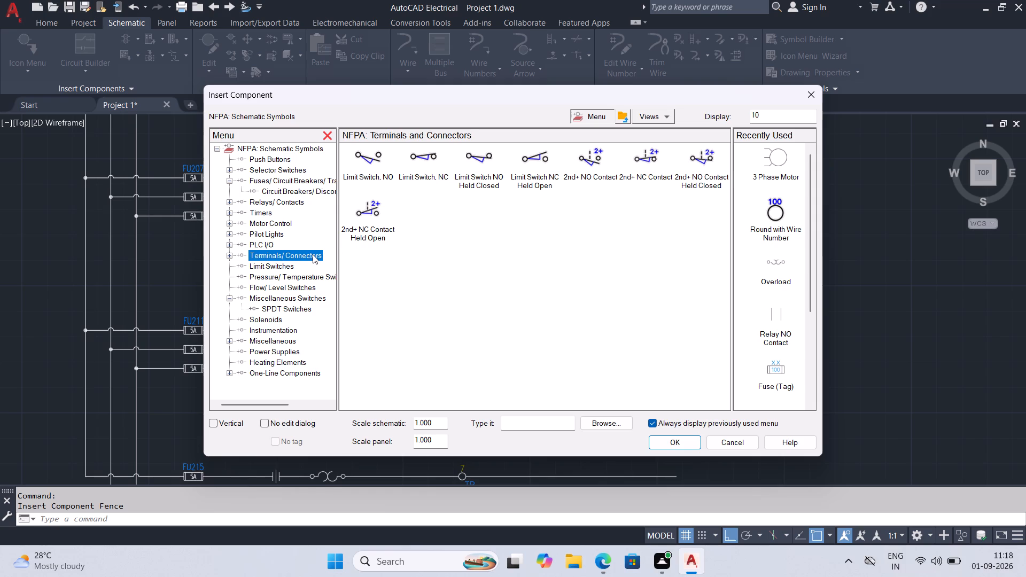
pyautogui.click(285, 266)
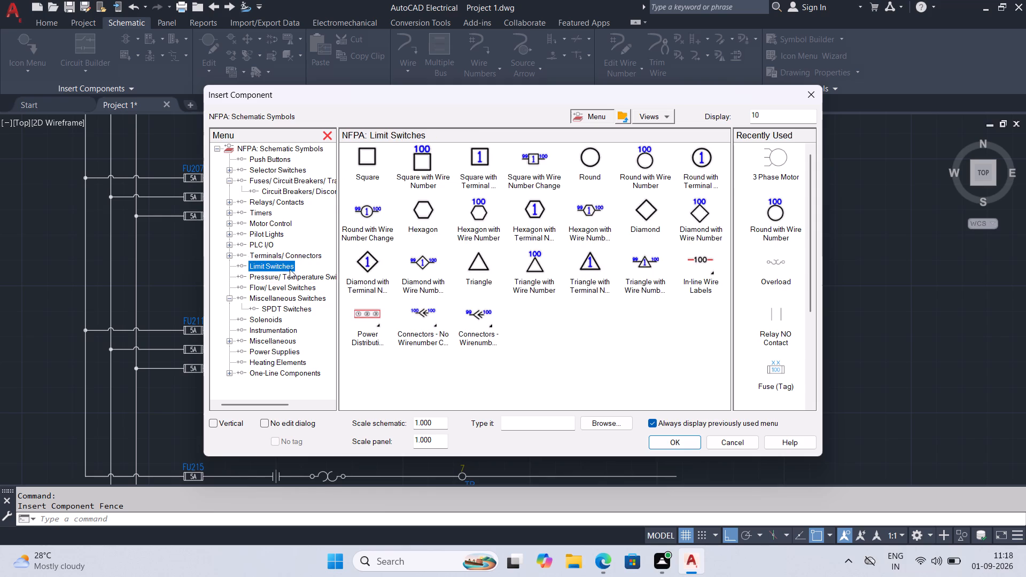
pyautogui.click(297, 278)
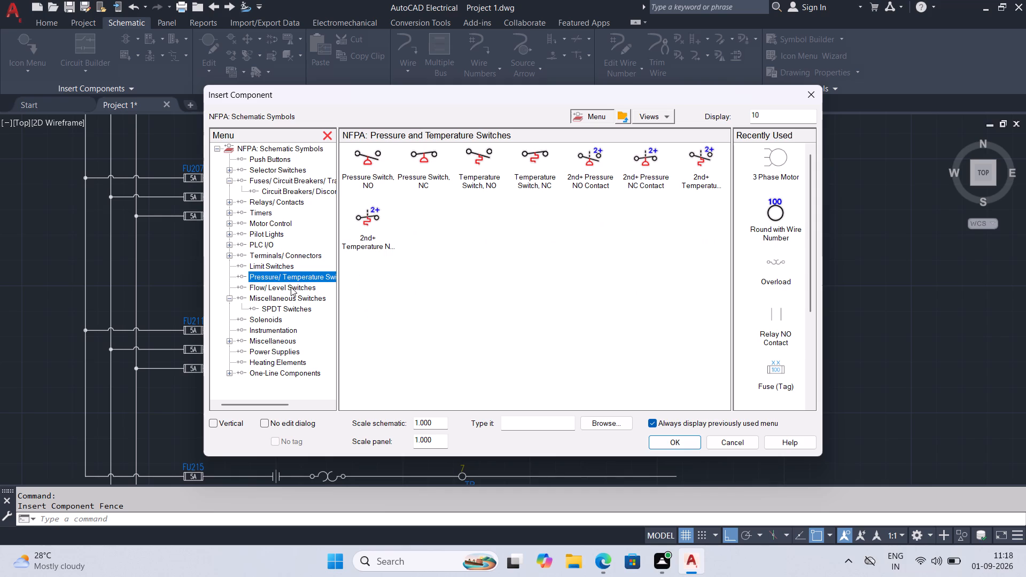
pyautogui.click(290, 288)
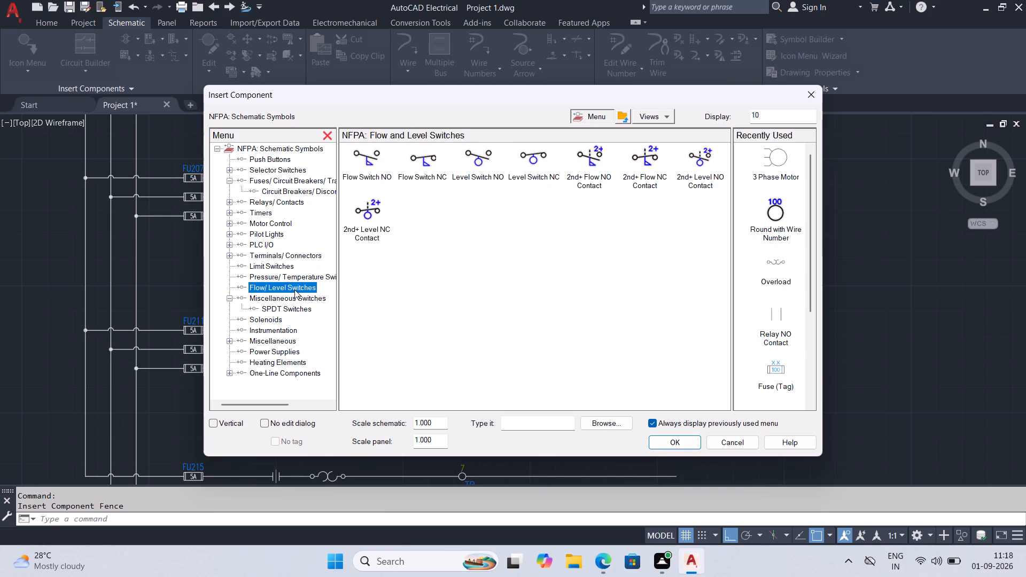
pyautogui.click(289, 304)
pyautogui.click(289, 299)
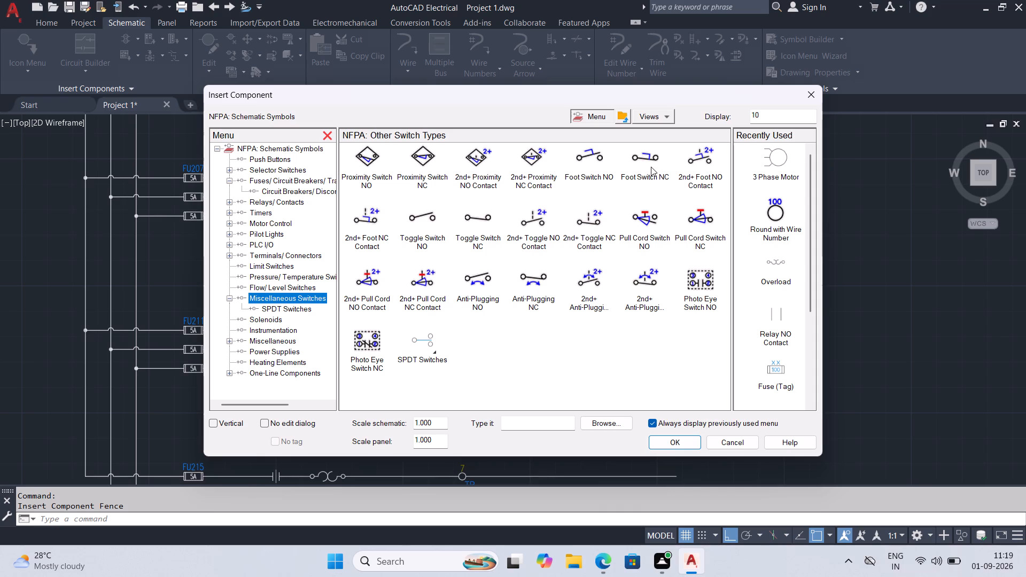
pyautogui.click(589, 159)
pyautogui.click(609, 177)
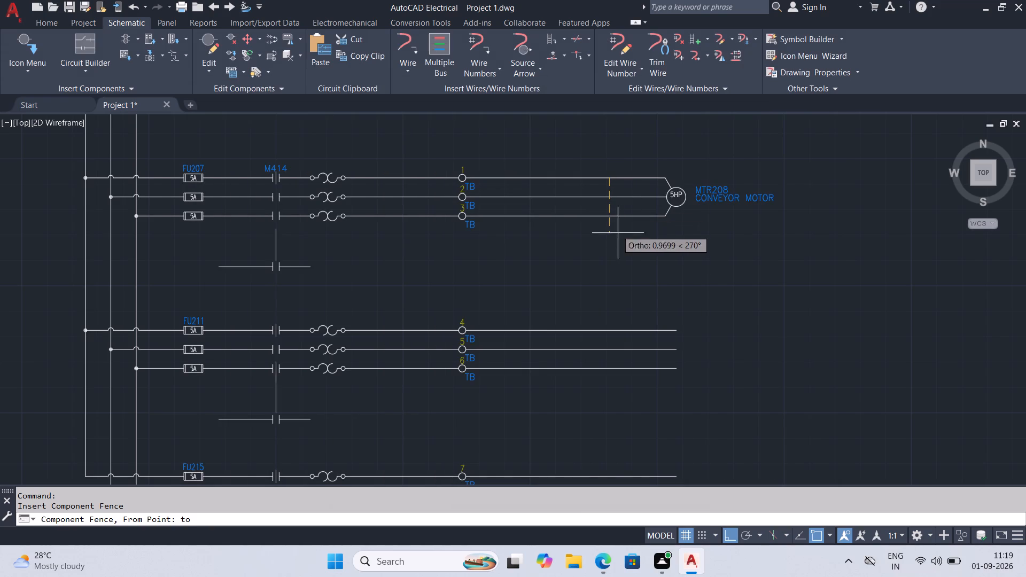
pyautogui.moveTo(612, 369); pyautogui.dragTo(612, 330, button='middle')
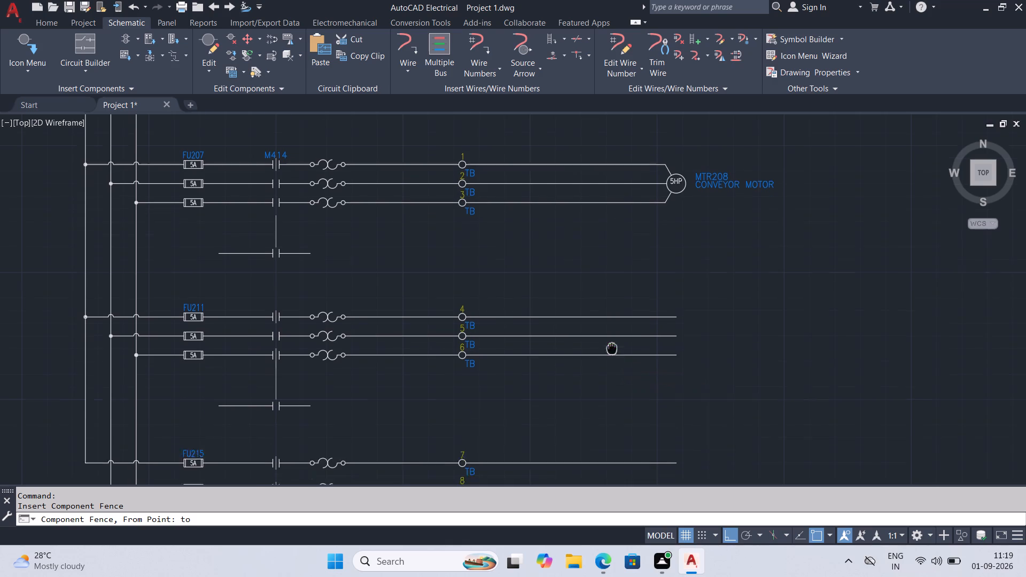
pyautogui.moveTo(612, 330); pyautogui.dragTo(614, 185, button='middle')
pyautogui.click(614, 338)
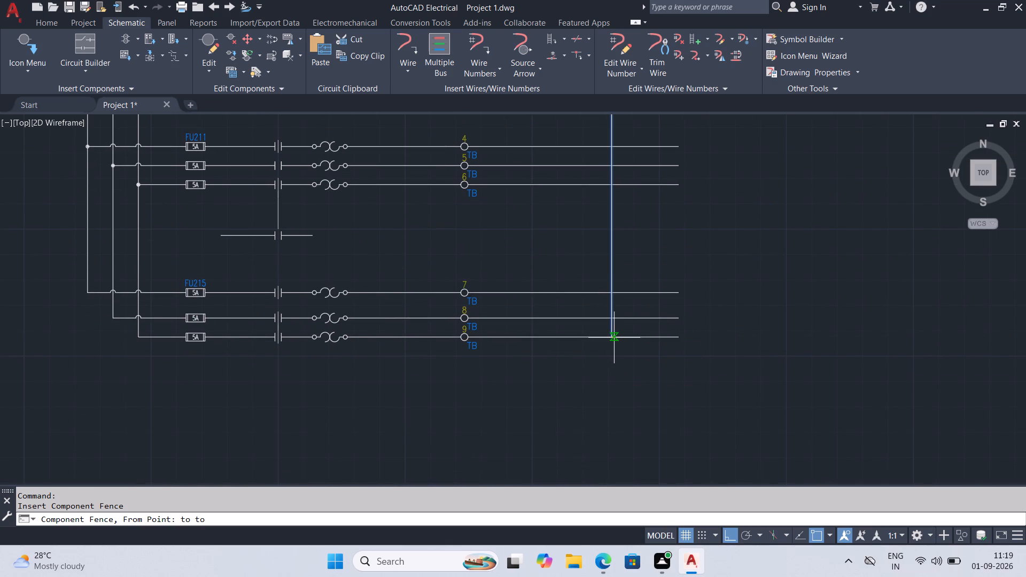
pyautogui.press('Return')
# Keep all the fenced foot switches and accept each one's proposed component tag with description and catalog data left blank.
pyautogui.click(509, 257)
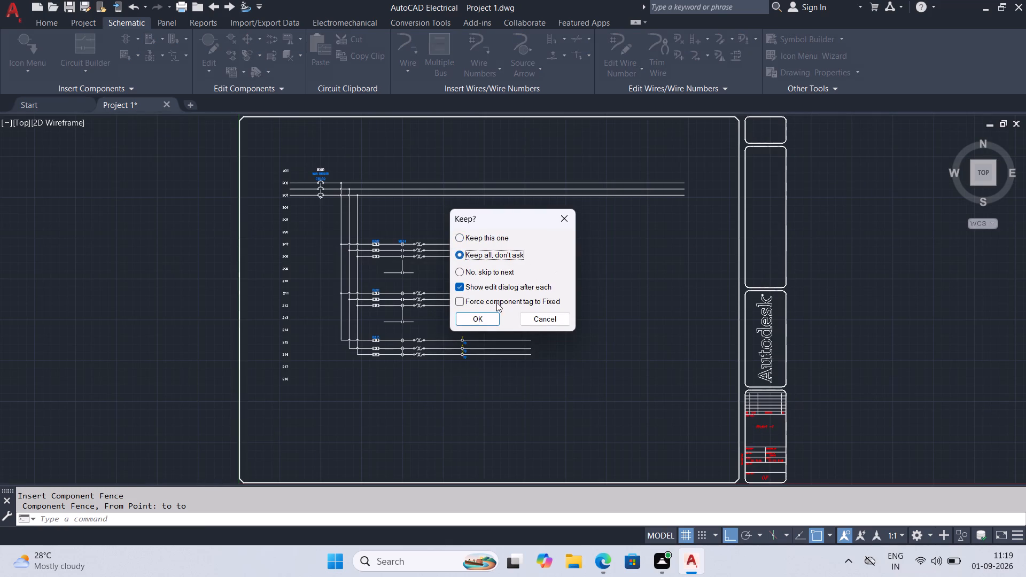
pyautogui.click(486, 323)
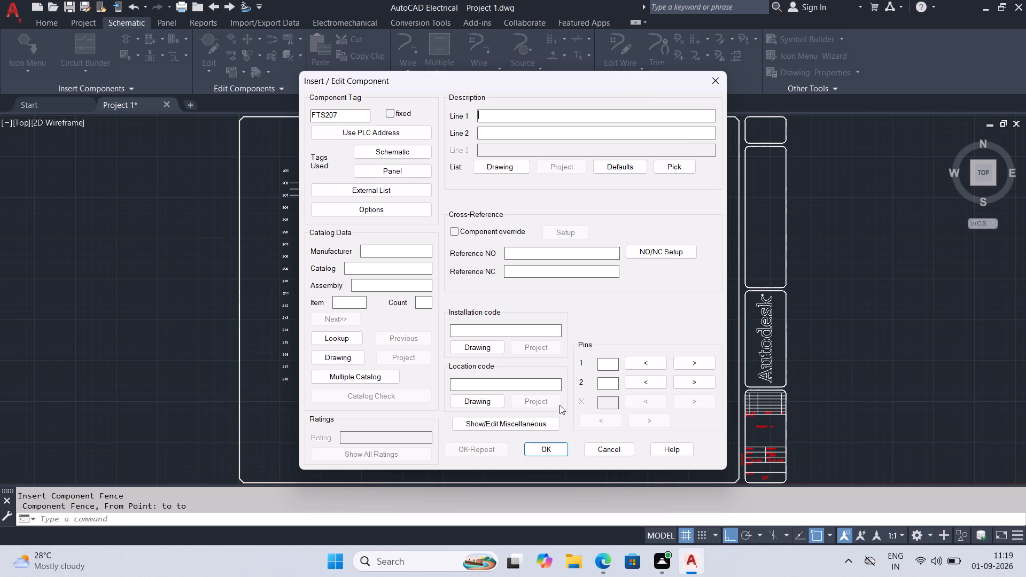
pyautogui.click(554, 447)
pyautogui.tripleClick(558, 447)
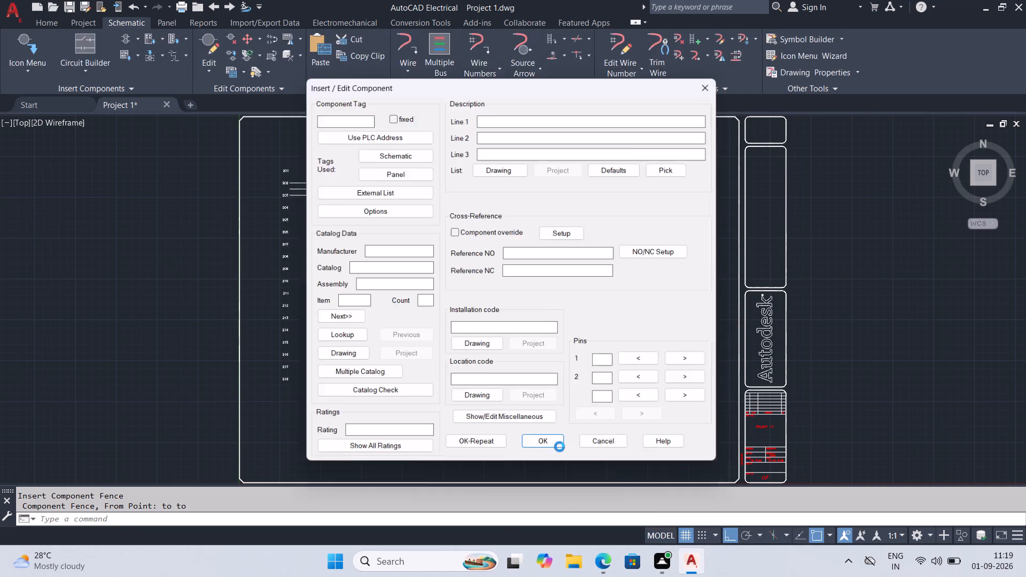
pyautogui.tripleClick(561, 447)
pyautogui.click(561, 446)
pyautogui.click(561, 446)
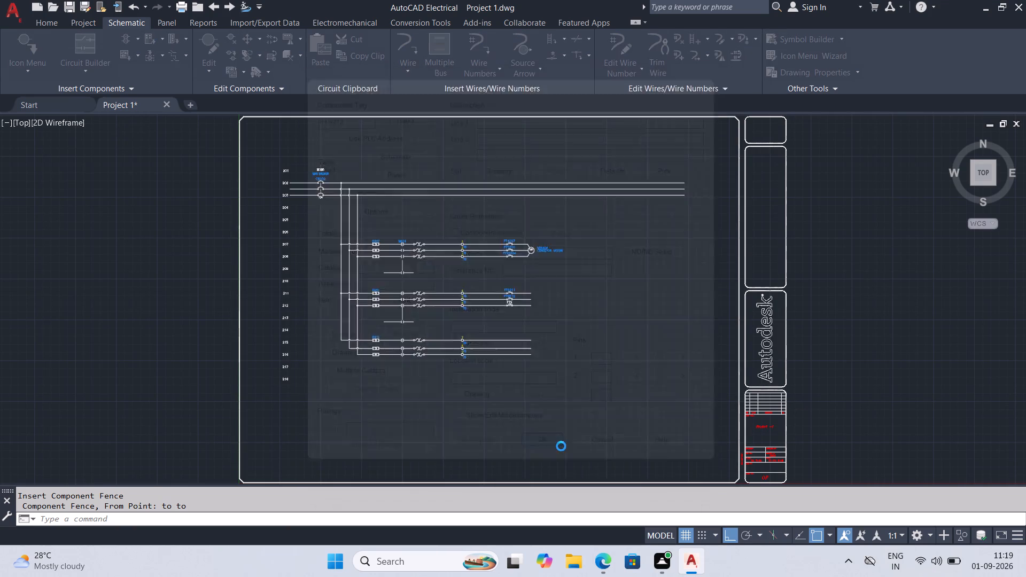
pyautogui.click(561, 446)
pyautogui.click(561, 446)
pyautogui.click(561, 446)
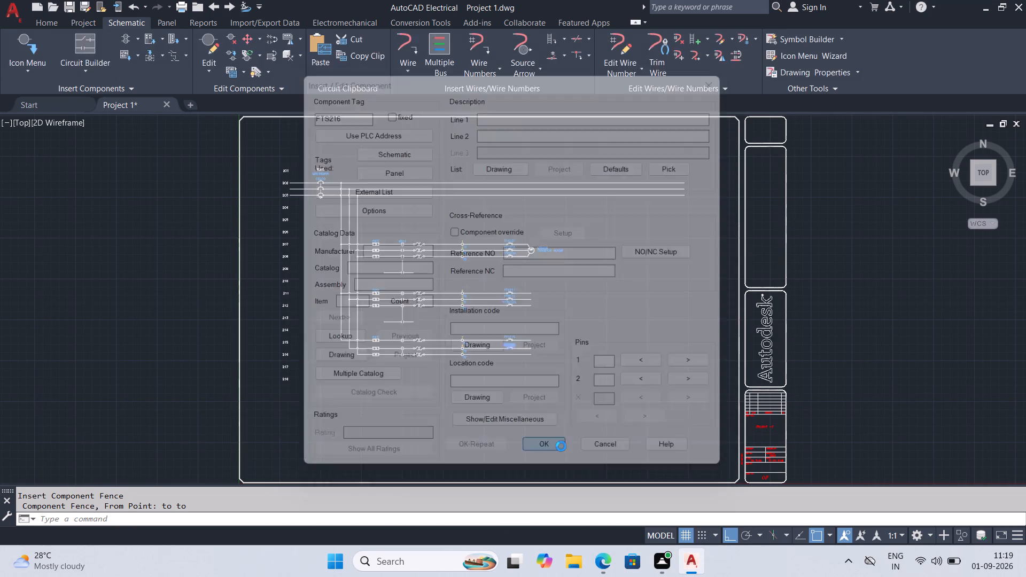
pyautogui.click(561, 446)
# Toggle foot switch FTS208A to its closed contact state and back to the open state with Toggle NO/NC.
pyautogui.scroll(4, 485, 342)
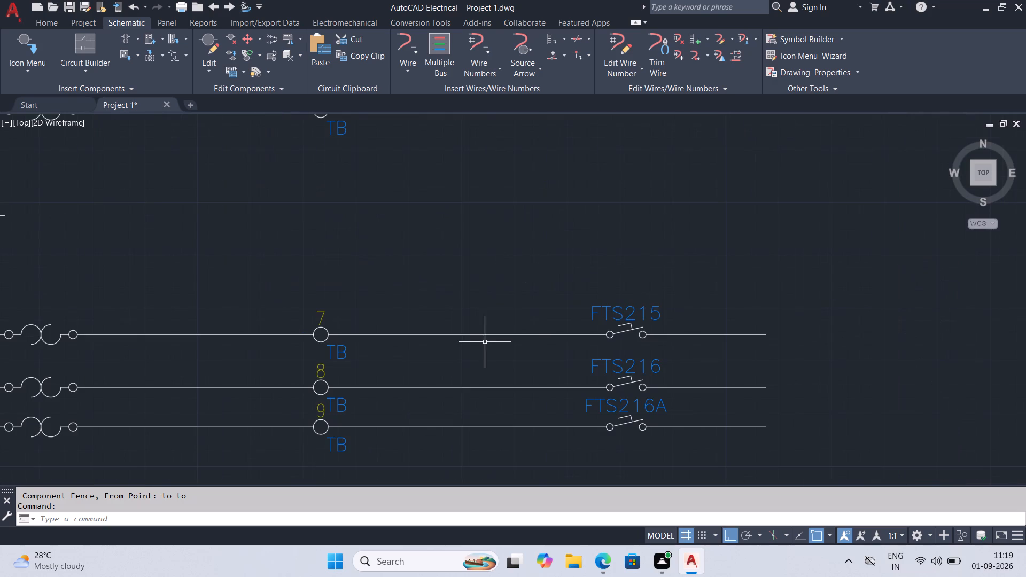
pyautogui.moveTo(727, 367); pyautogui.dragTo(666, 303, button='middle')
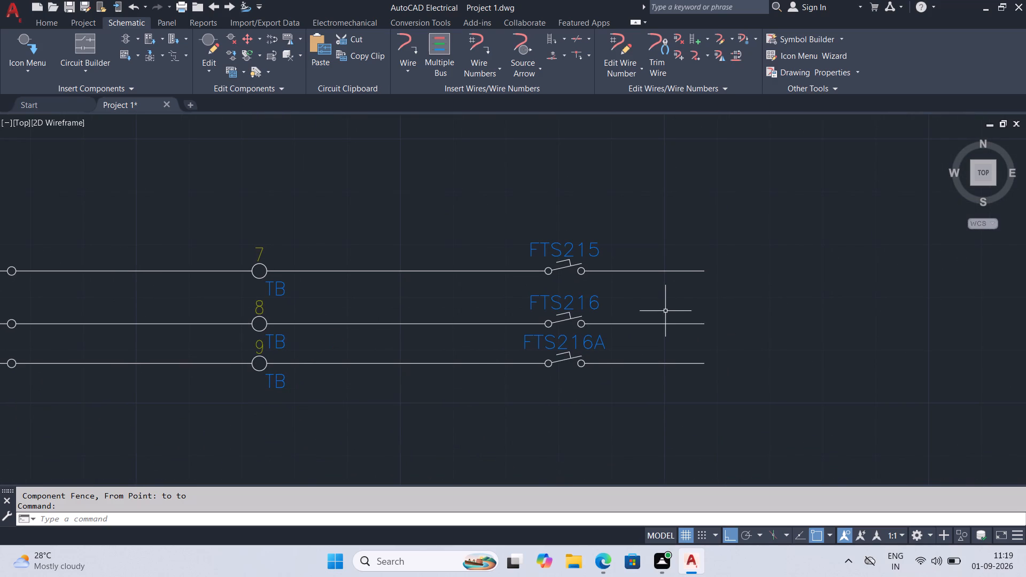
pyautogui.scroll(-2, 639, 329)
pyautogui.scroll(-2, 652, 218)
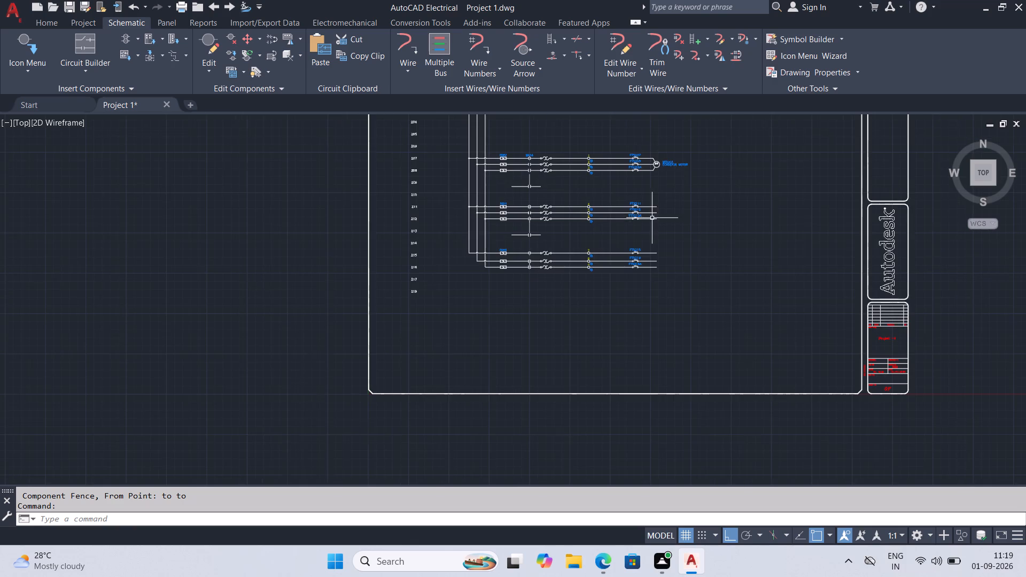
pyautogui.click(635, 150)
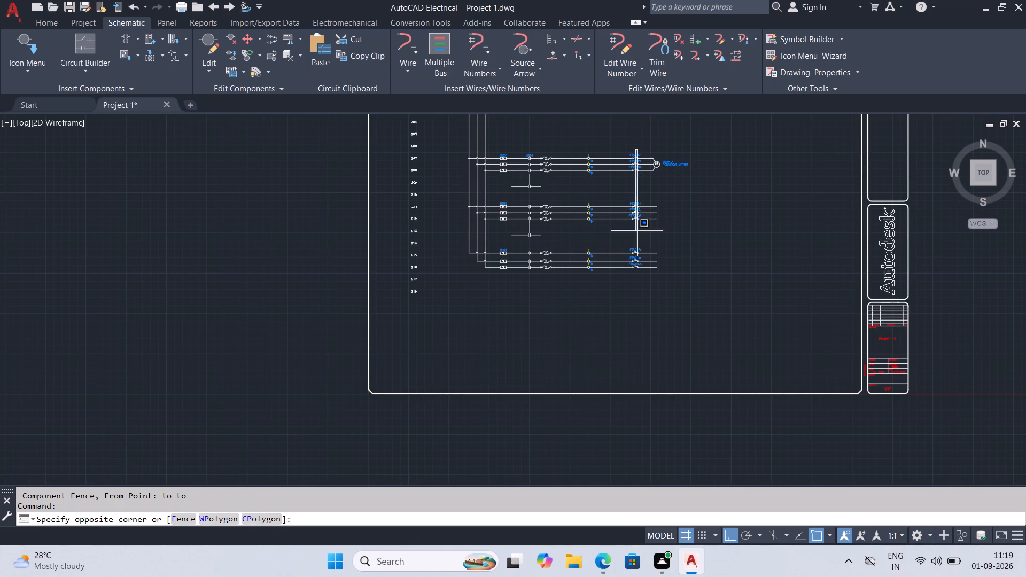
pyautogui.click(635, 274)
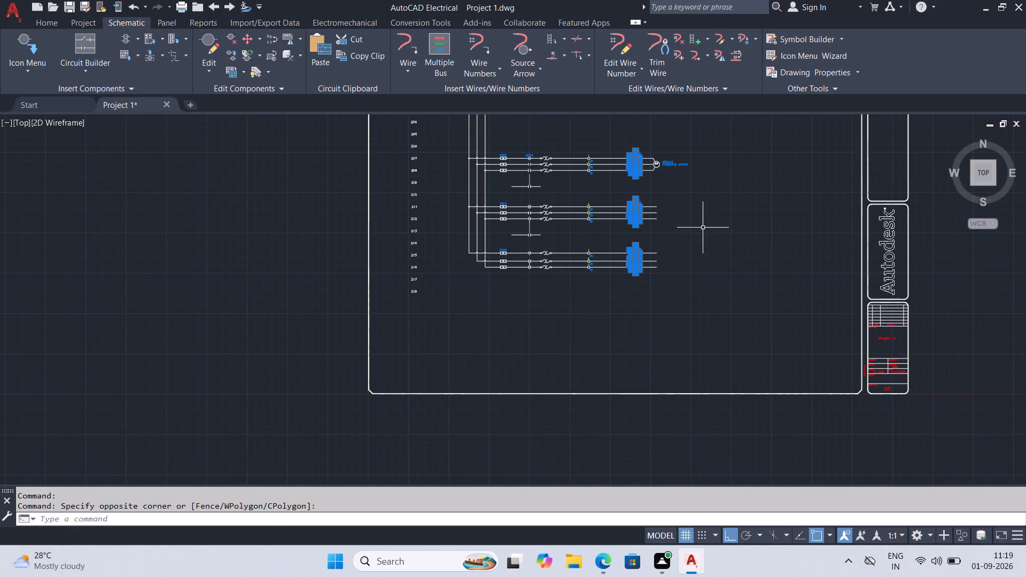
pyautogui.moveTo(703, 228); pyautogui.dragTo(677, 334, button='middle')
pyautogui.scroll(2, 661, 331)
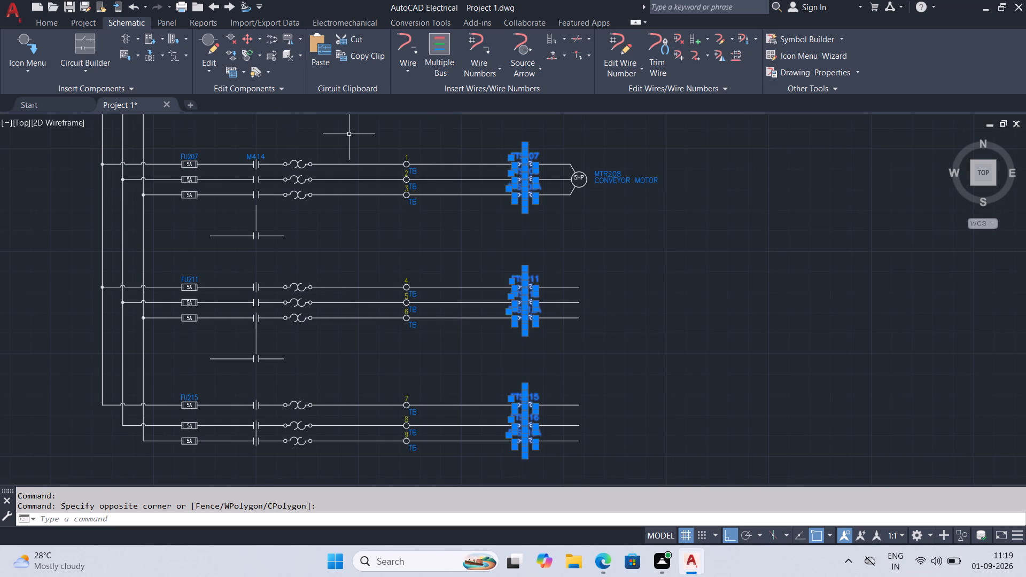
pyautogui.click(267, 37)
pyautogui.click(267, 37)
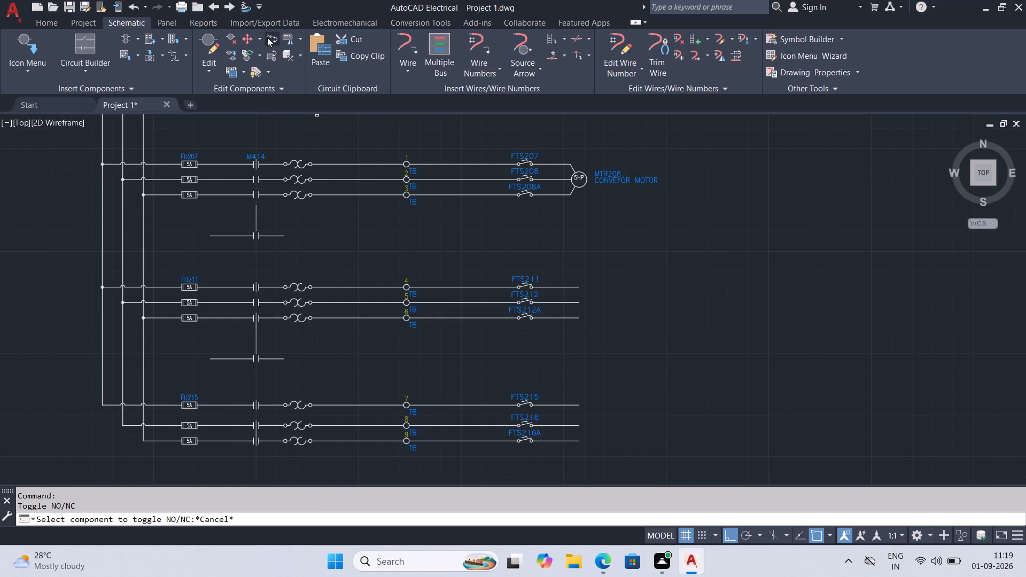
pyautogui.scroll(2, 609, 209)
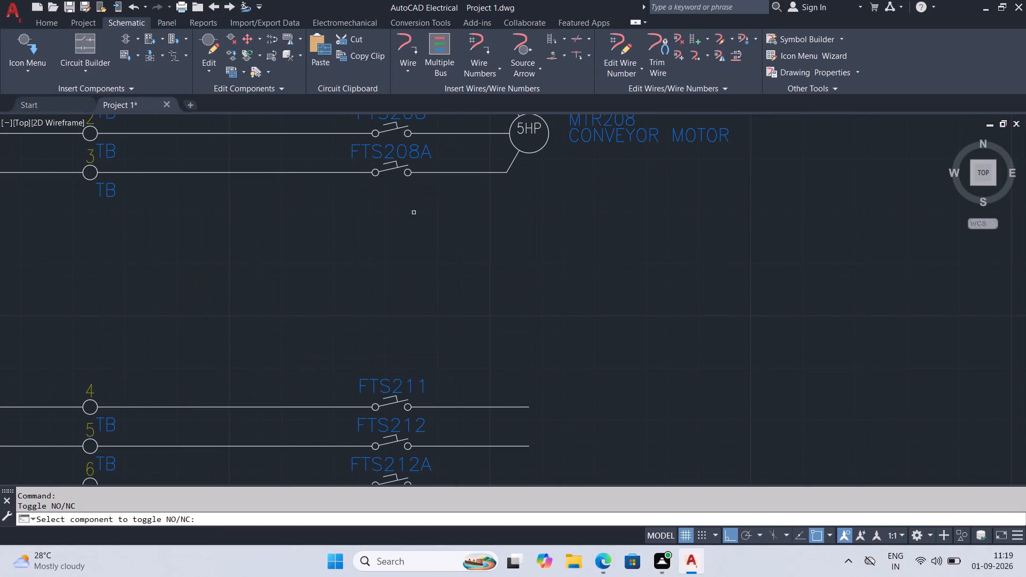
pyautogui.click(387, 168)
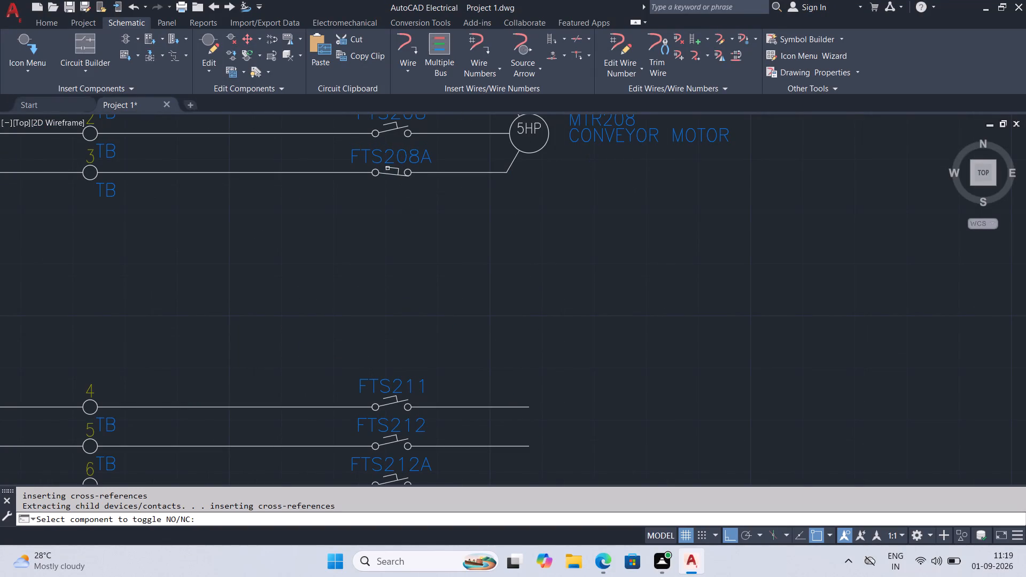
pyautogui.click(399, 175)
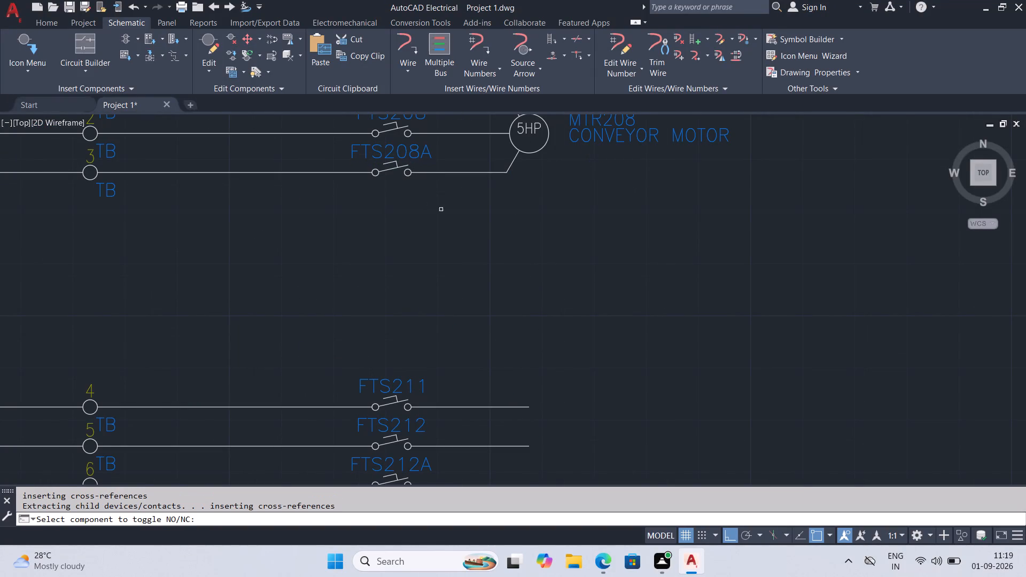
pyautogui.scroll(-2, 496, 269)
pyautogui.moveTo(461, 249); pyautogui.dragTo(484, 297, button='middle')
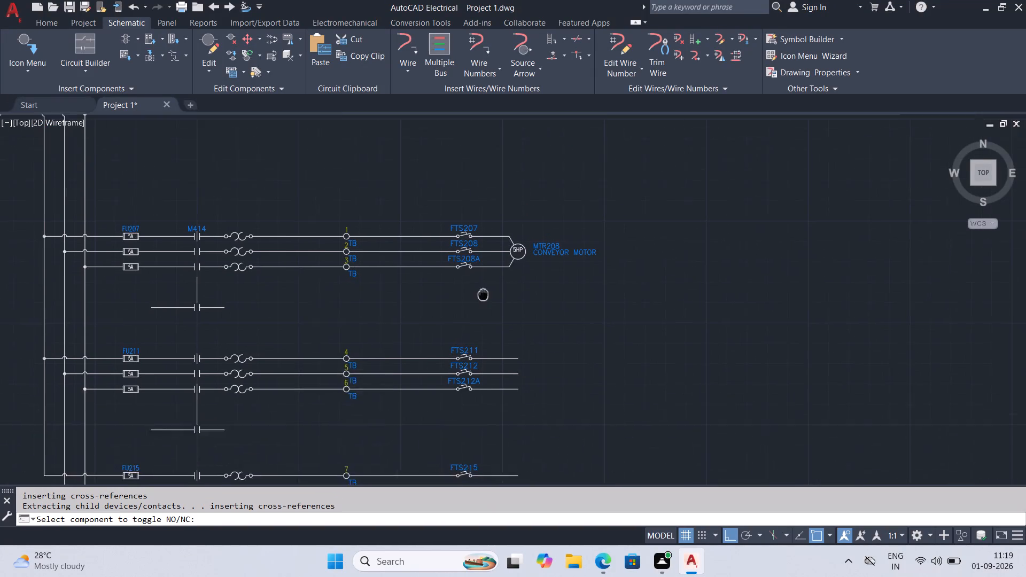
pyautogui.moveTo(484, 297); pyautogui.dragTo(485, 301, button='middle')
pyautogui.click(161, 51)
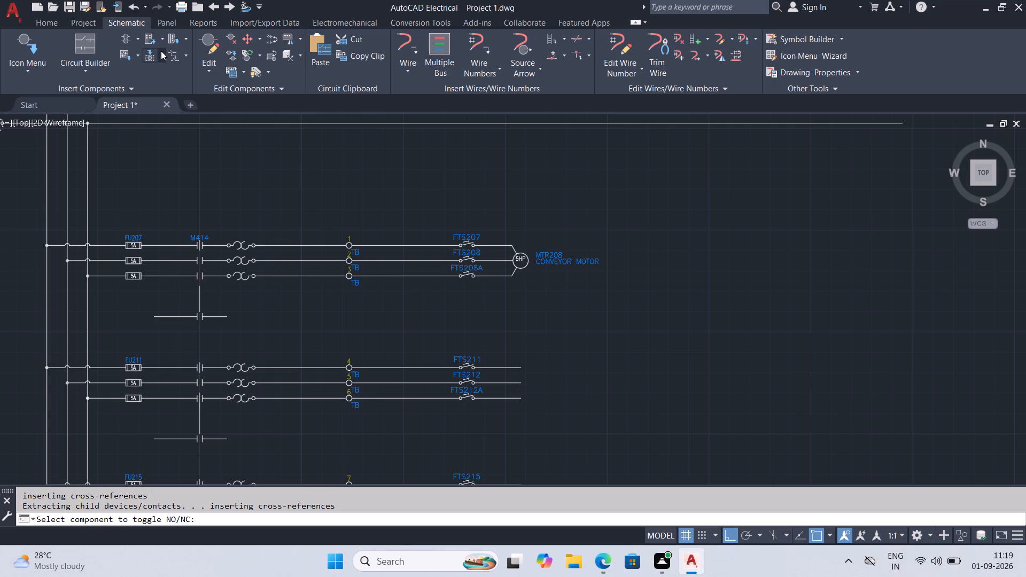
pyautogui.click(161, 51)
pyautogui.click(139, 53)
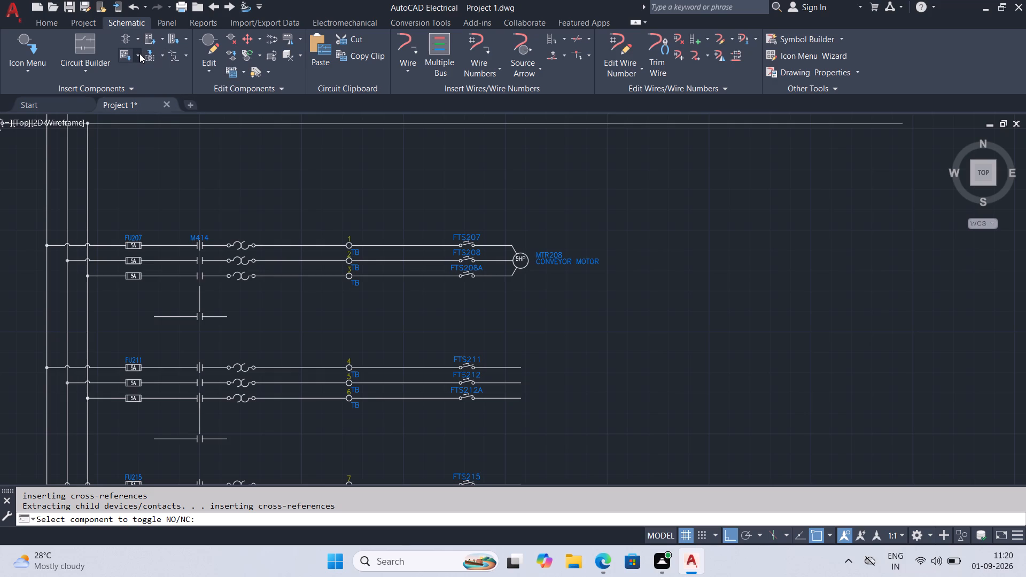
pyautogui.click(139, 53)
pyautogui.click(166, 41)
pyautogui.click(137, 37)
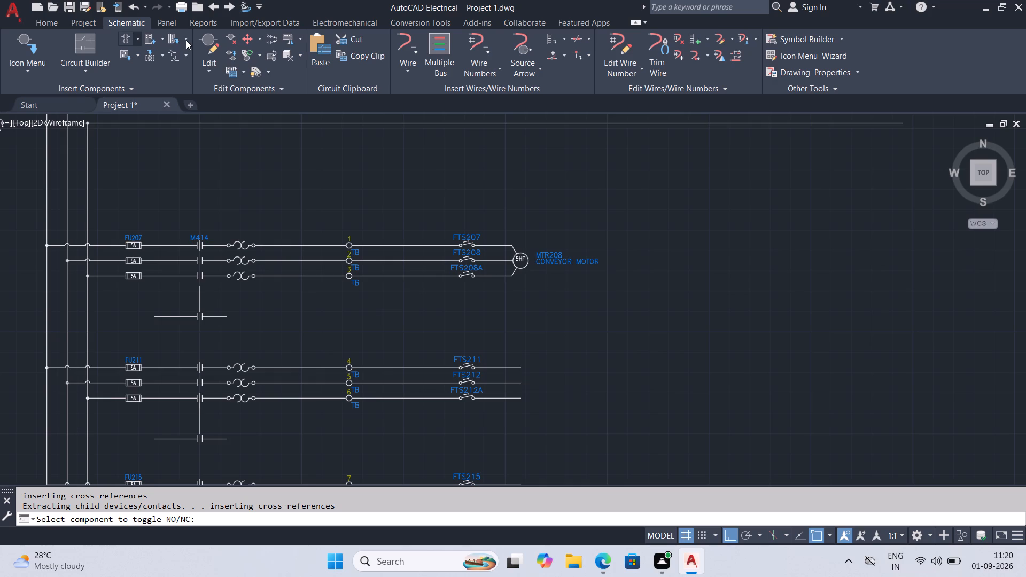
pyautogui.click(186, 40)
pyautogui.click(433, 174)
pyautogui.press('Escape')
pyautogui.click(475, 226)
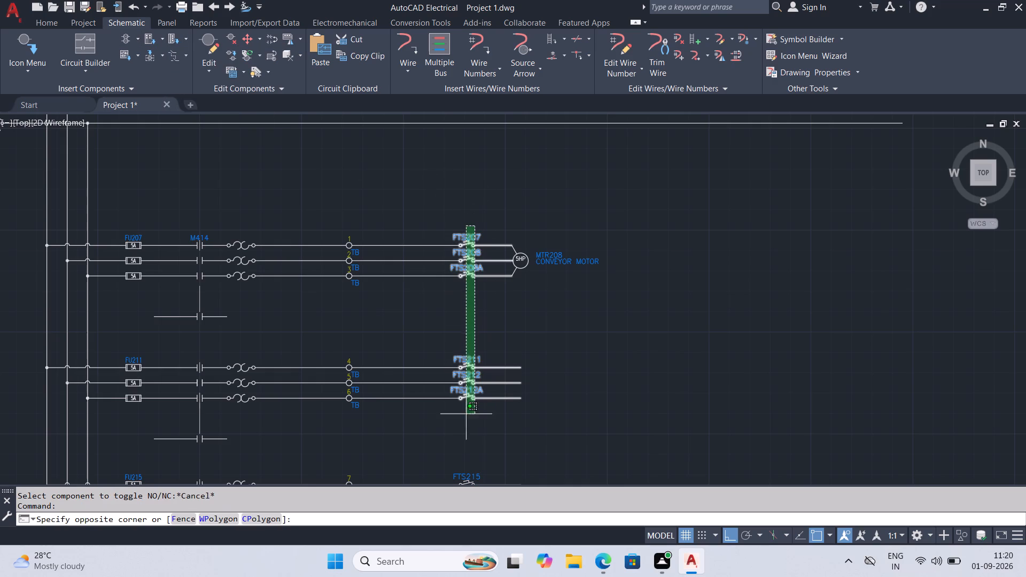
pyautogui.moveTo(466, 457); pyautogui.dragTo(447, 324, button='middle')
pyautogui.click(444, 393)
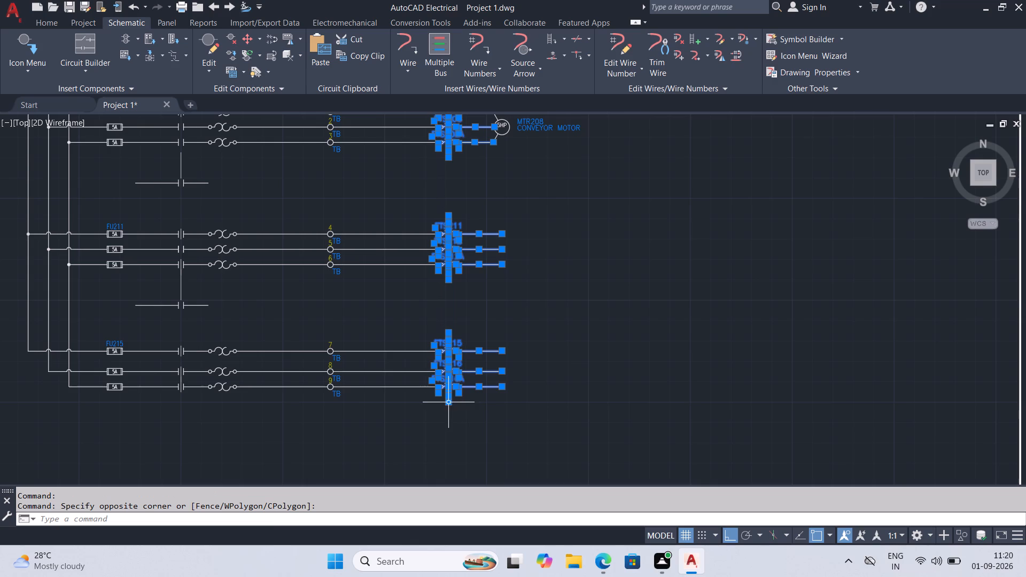
# Save the drawing.
pyautogui.hotkey('ctrl', 's')
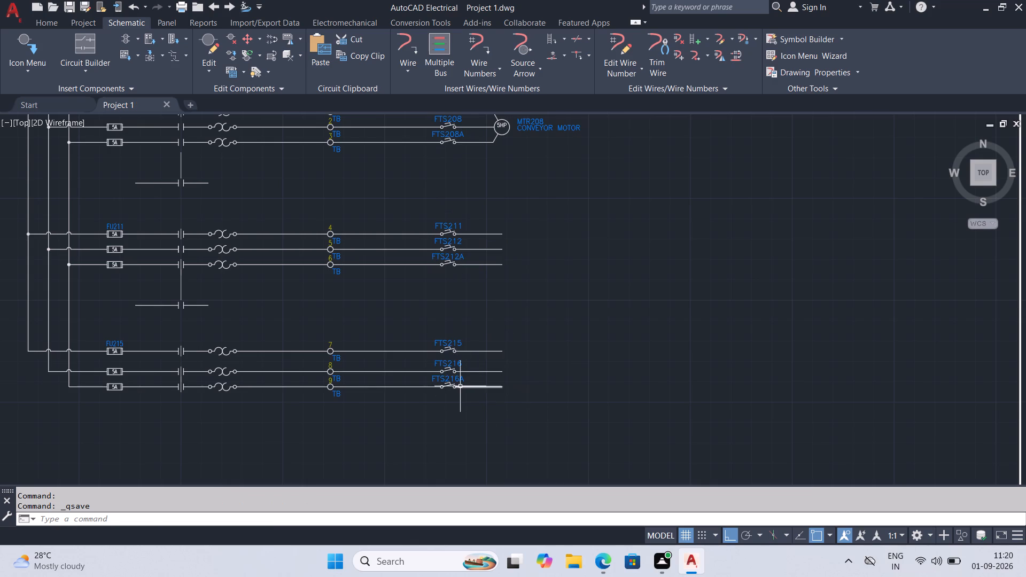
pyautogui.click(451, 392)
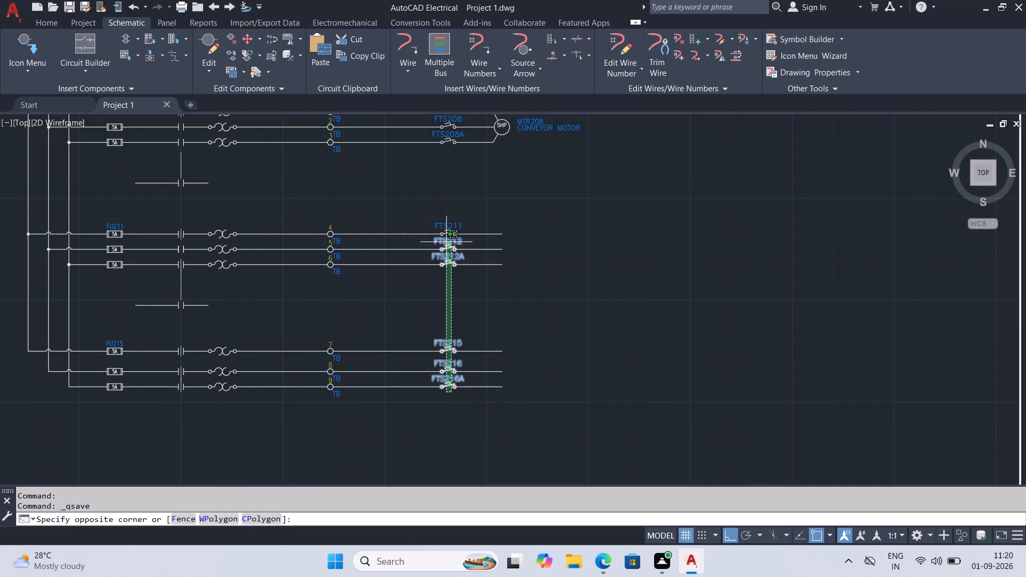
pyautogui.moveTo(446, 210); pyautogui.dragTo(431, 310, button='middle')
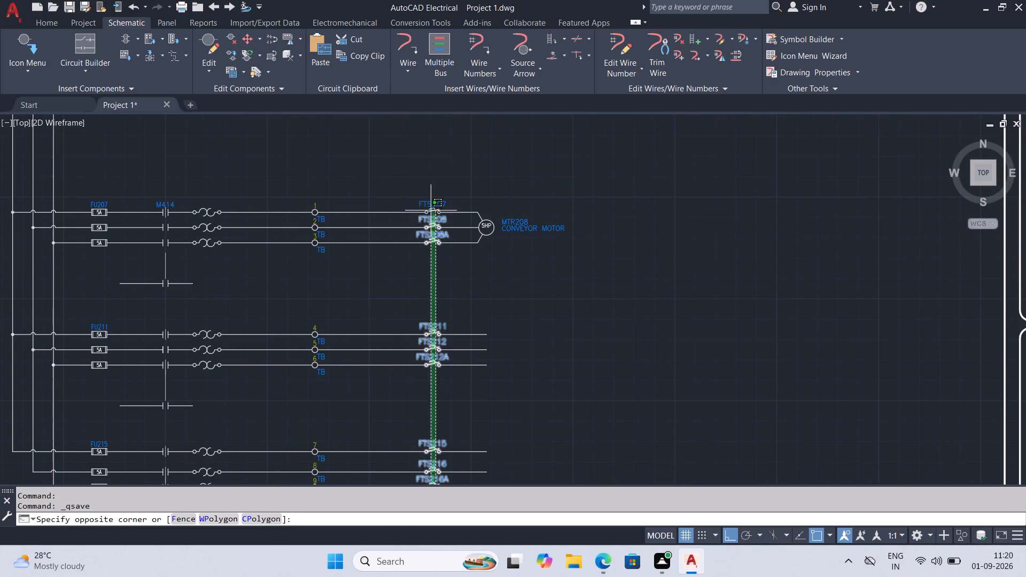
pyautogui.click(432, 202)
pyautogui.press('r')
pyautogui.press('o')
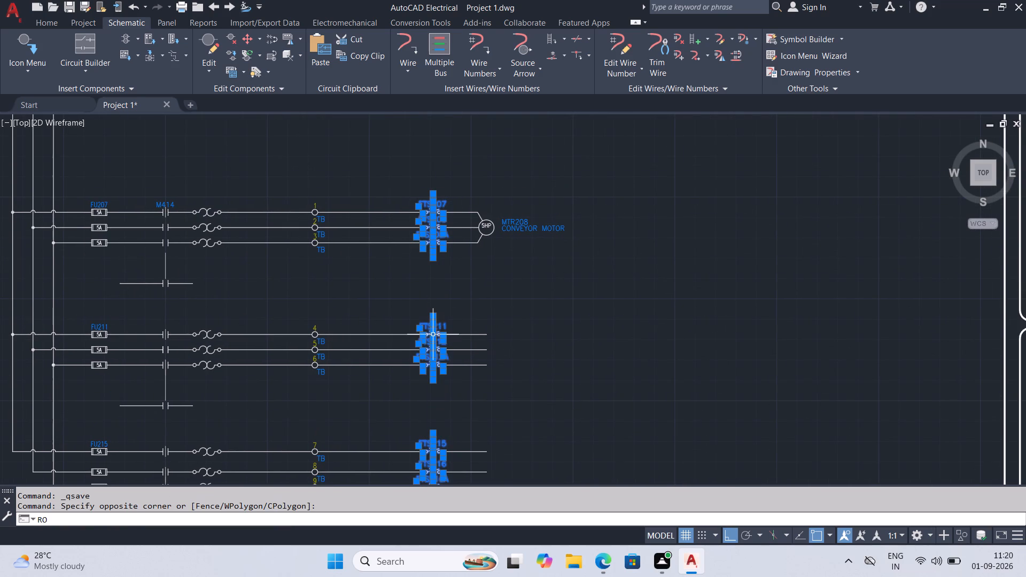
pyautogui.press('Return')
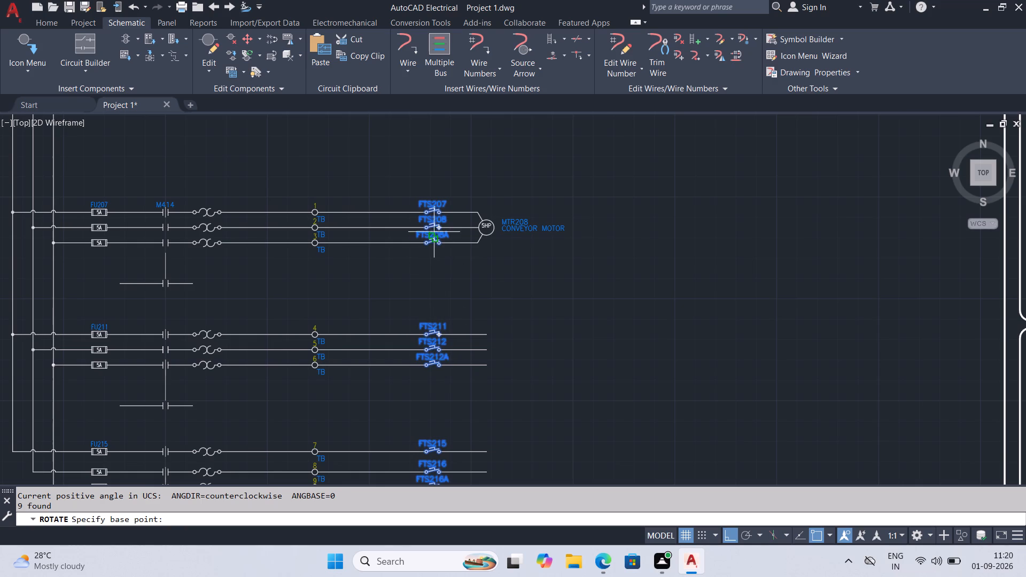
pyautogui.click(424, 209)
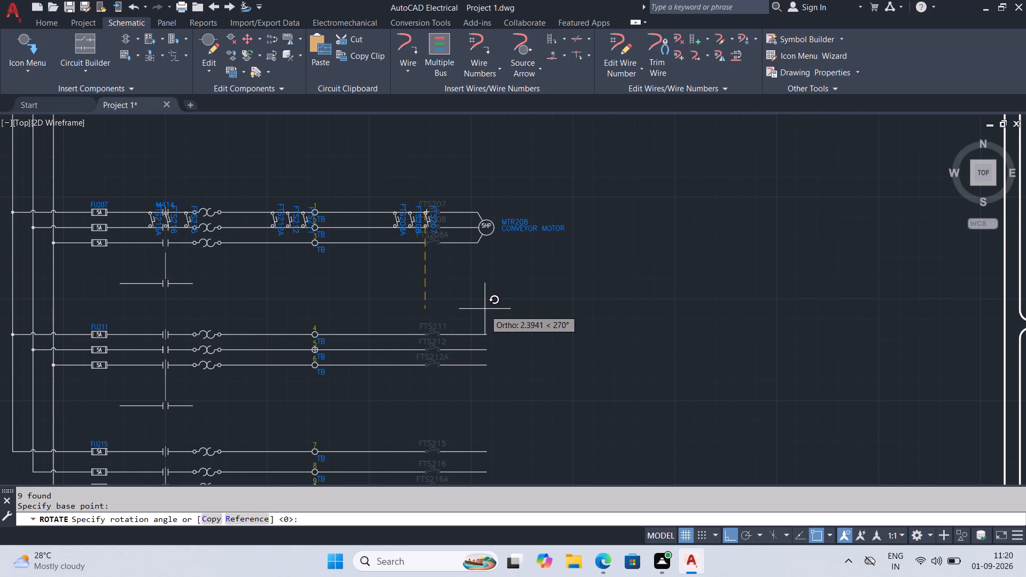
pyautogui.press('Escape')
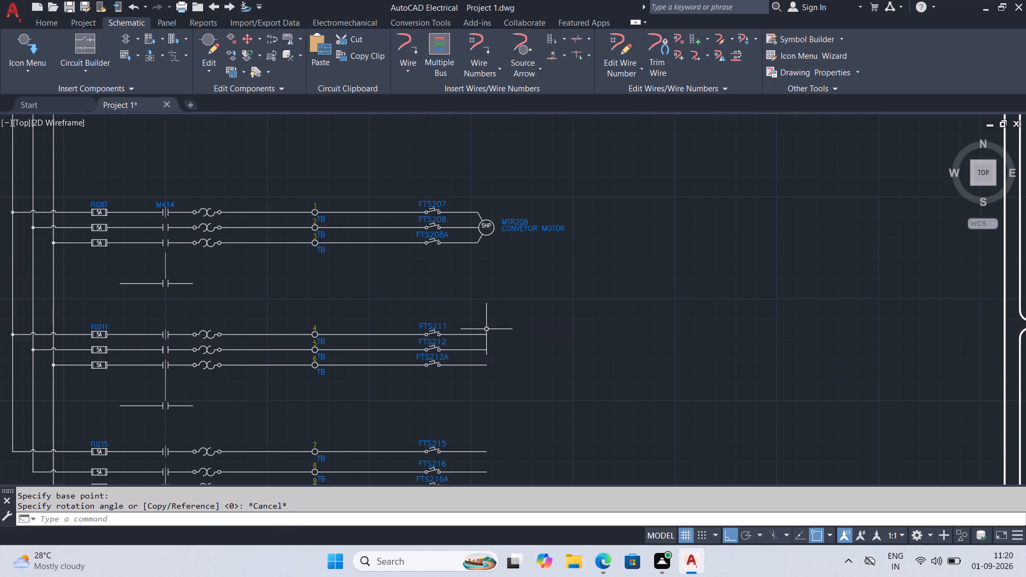
# Undo the earlier edits until all nine foot switches are removed from the three motor branches.
pyautogui.hotkey('ctrl', 'z')
pyautogui.hotkey('ctrl', 'z')
pyautogui.hotkey('ctrl', 'z')
pyautogui.hotkey('ctrl', 'z')
pyautogui.hotkey('ctrl', 'z')
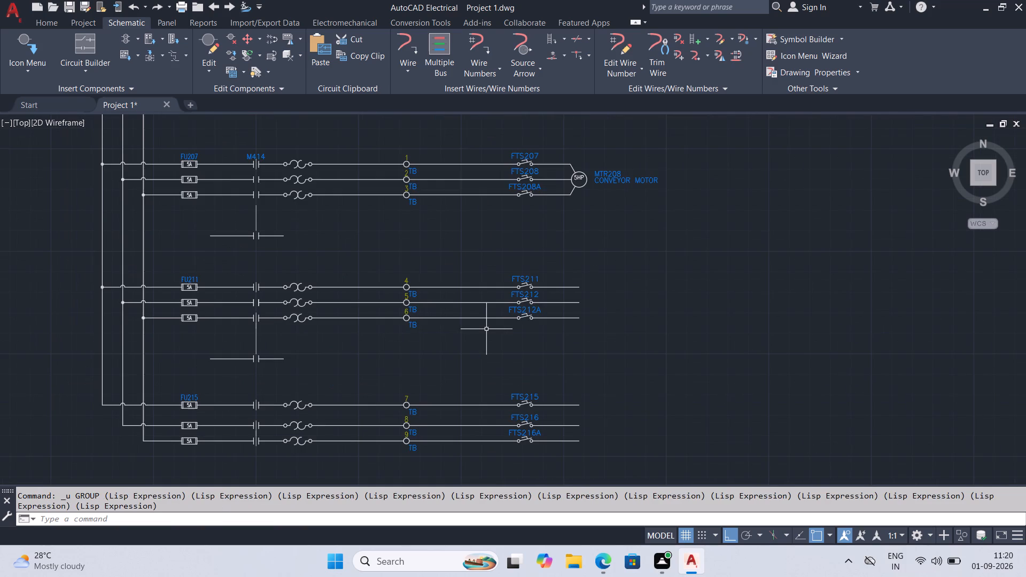
pyautogui.hotkey('ctrl', 'z')
pyautogui.hotkey('ctrl', 'z')
pyautogui.hotkey('ctrl', 'z')
pyautogui.hotkey('ctrl', 'z')
pyautogui.hotkey('ctrl', 'z')
pyautogui.hotkey('ctrl', 'z')
pyautogui.hotkey('ctrl', 'z')
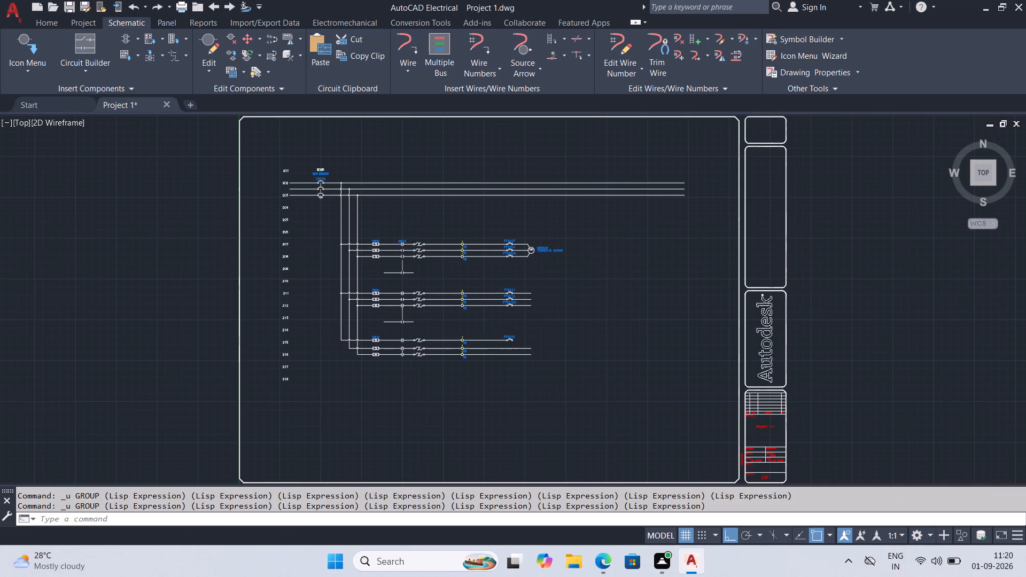
pyautogui.hotkey('ctrl', 'z')
pyautogui.hotkey('ctrl', 'z')
pyautogui.hotkey('ctrl', 'z')
pyautogui.hotkey('ctrl', 'z')
pyautogui.hotkey('ctrl', 'z')
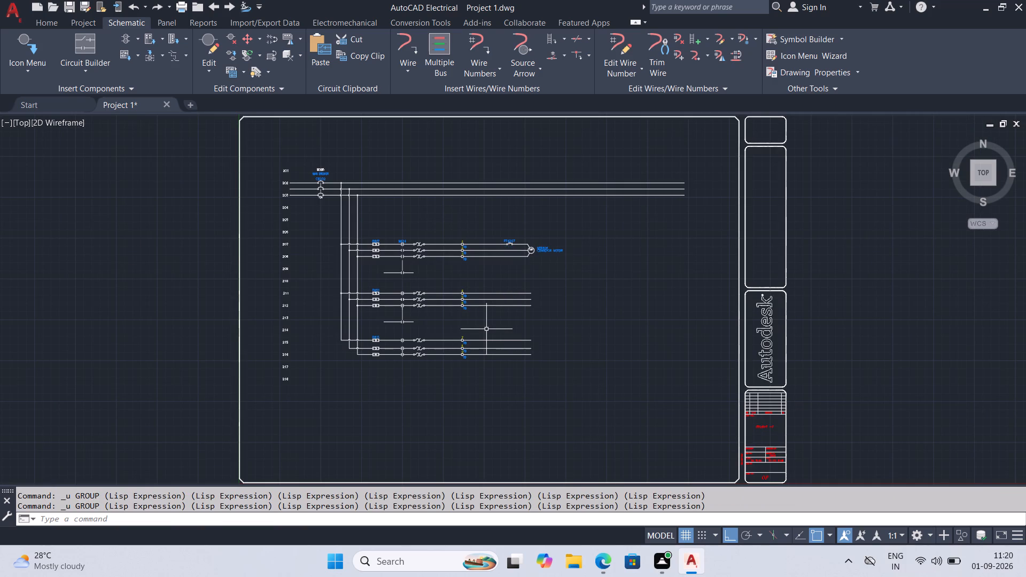
pyautogui.hotkey('ctrl', 'z')
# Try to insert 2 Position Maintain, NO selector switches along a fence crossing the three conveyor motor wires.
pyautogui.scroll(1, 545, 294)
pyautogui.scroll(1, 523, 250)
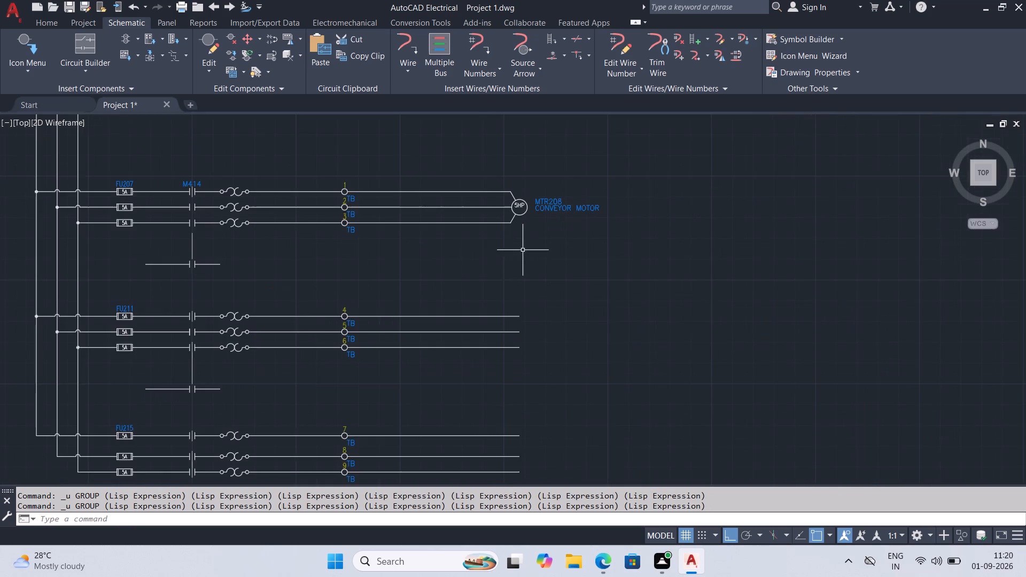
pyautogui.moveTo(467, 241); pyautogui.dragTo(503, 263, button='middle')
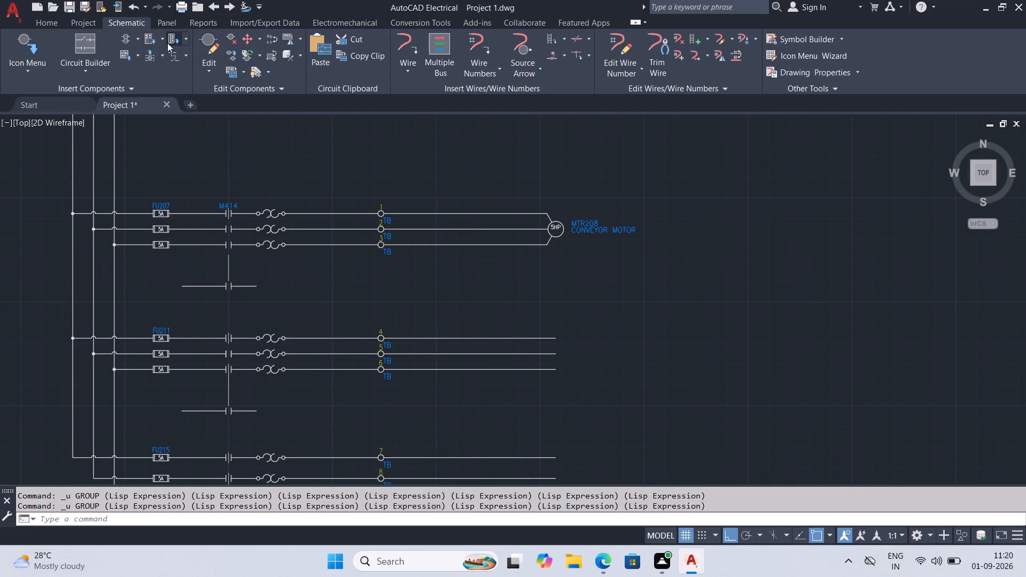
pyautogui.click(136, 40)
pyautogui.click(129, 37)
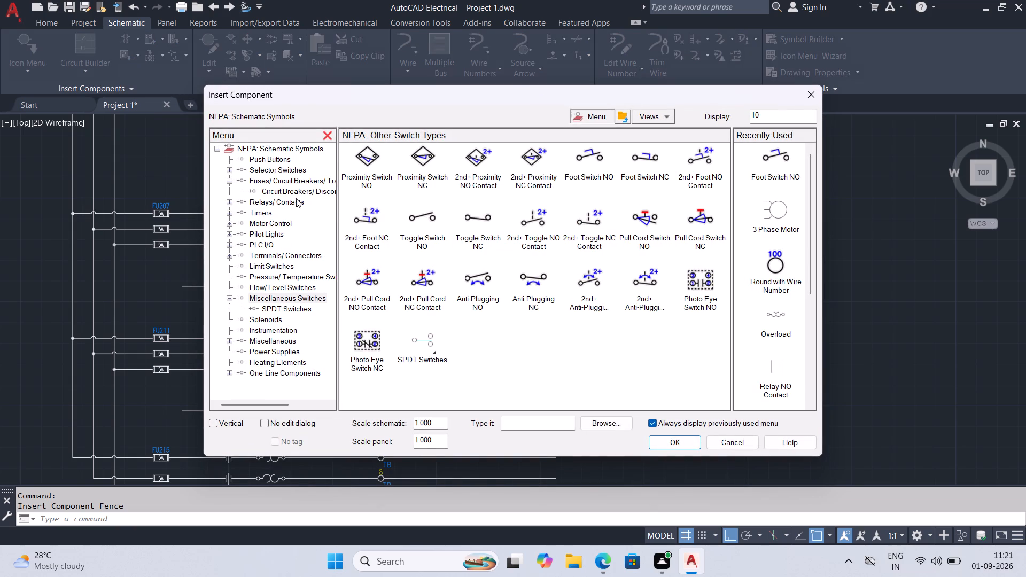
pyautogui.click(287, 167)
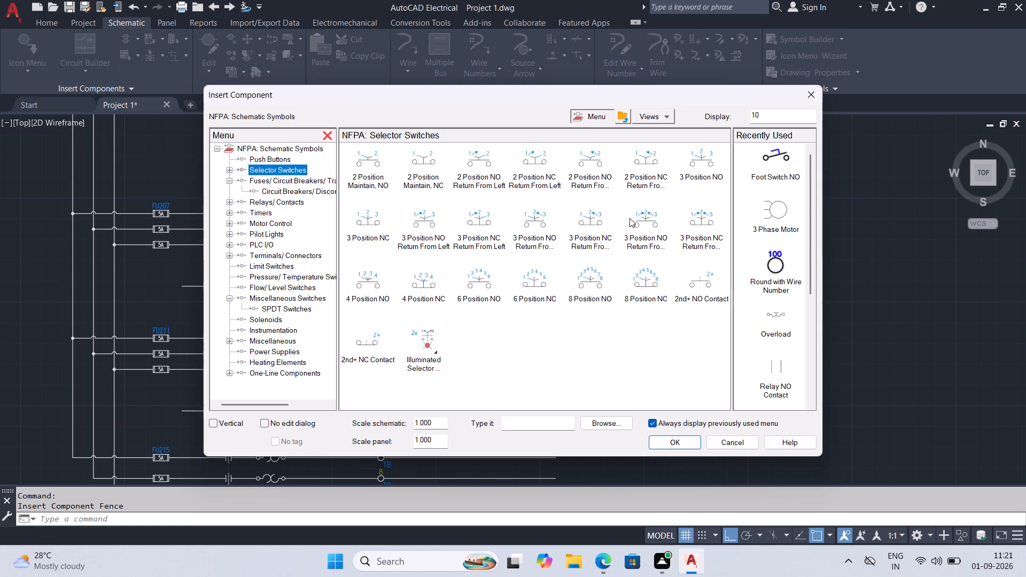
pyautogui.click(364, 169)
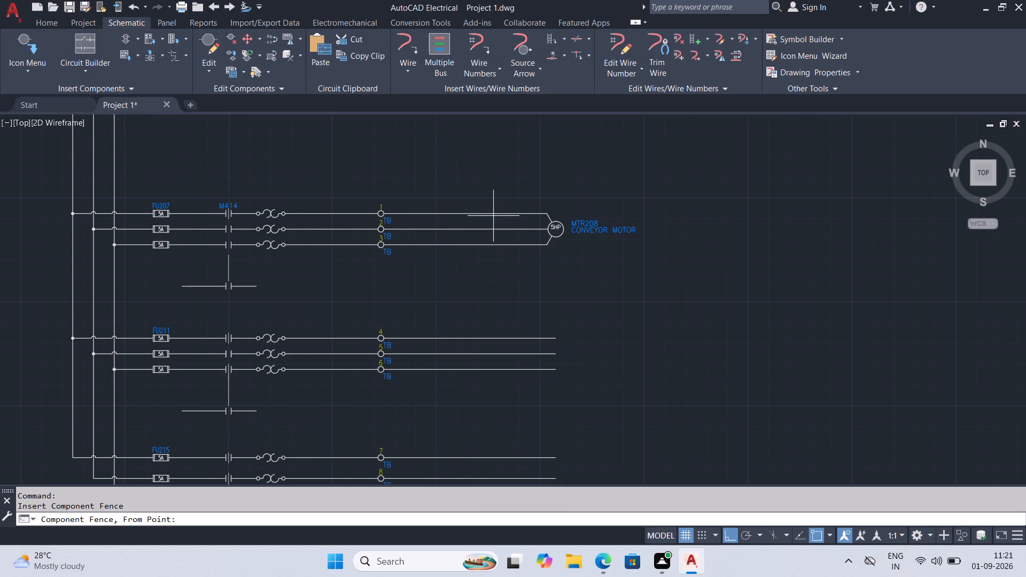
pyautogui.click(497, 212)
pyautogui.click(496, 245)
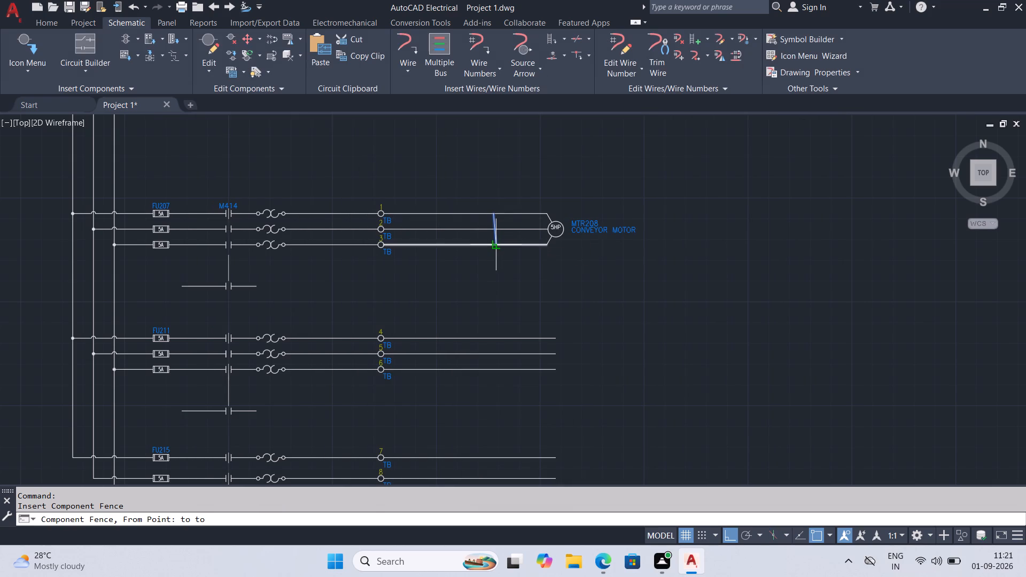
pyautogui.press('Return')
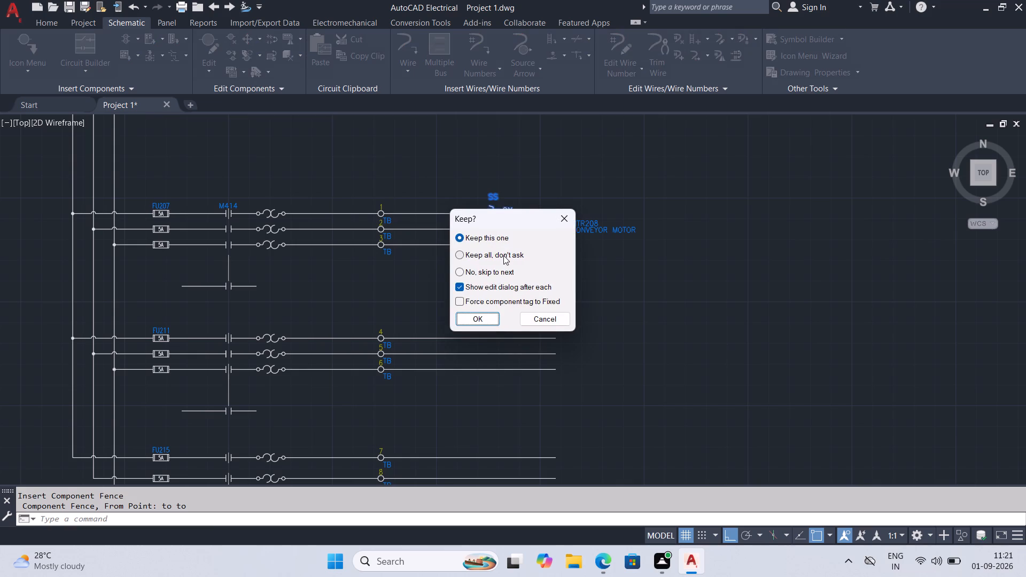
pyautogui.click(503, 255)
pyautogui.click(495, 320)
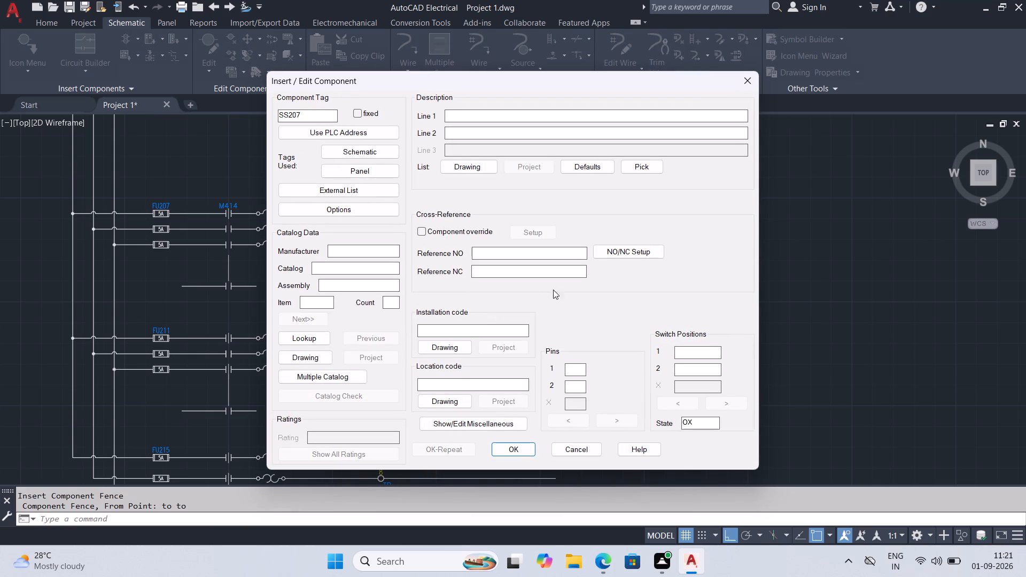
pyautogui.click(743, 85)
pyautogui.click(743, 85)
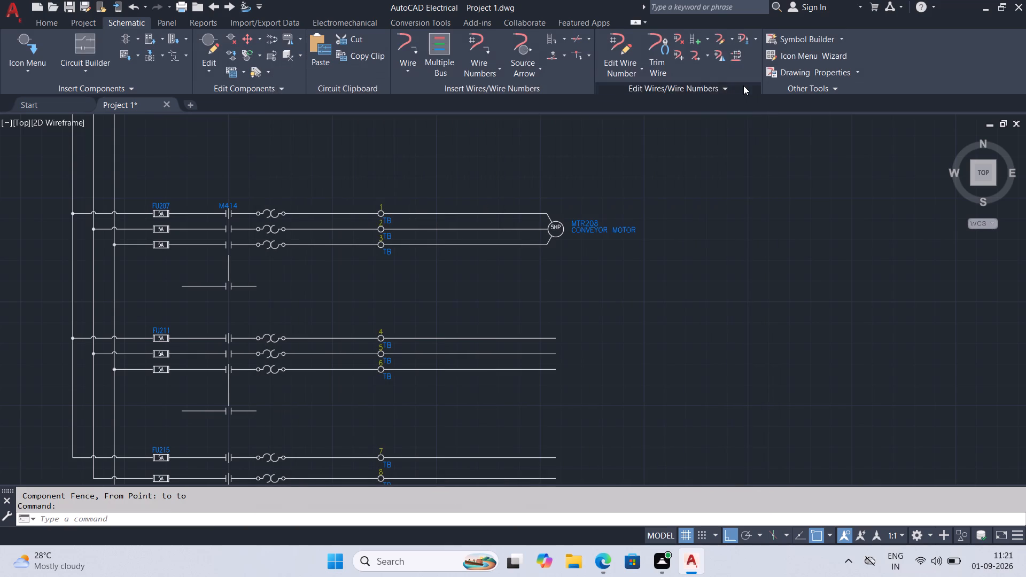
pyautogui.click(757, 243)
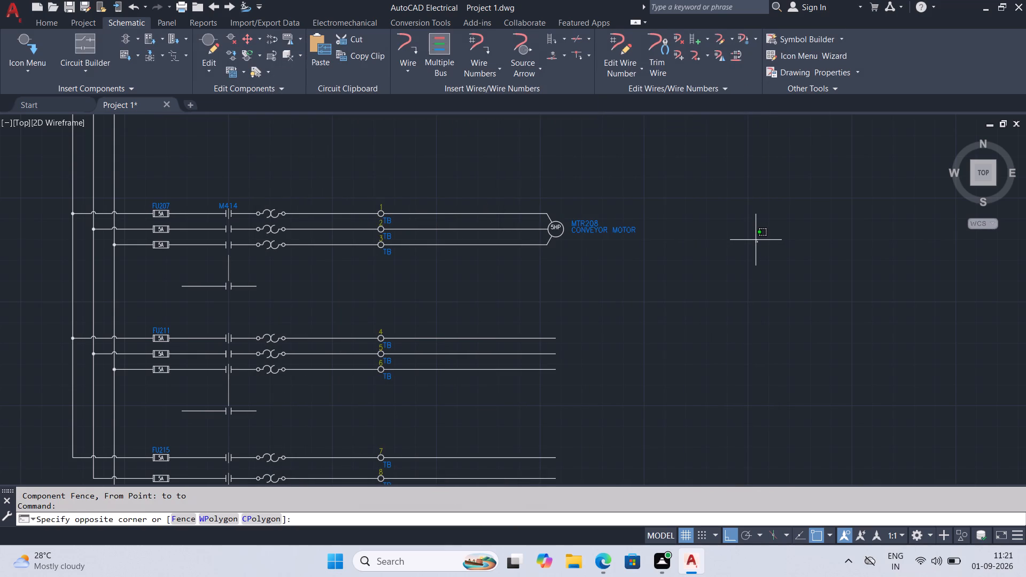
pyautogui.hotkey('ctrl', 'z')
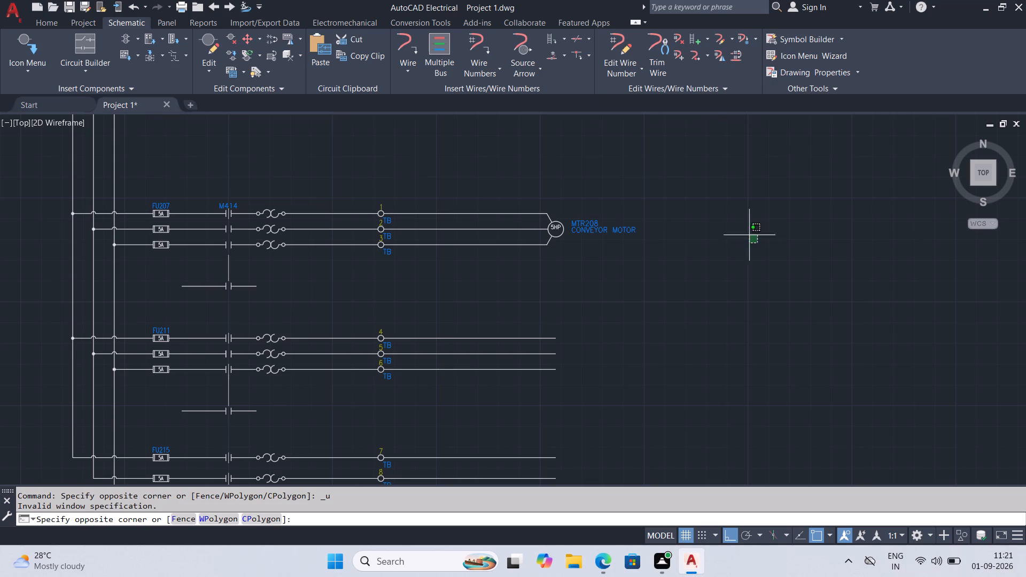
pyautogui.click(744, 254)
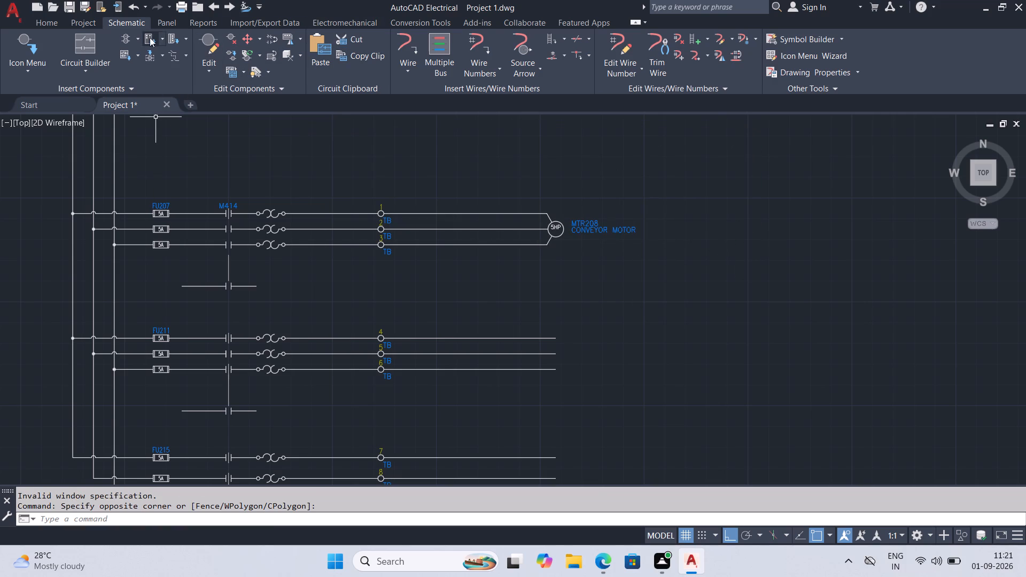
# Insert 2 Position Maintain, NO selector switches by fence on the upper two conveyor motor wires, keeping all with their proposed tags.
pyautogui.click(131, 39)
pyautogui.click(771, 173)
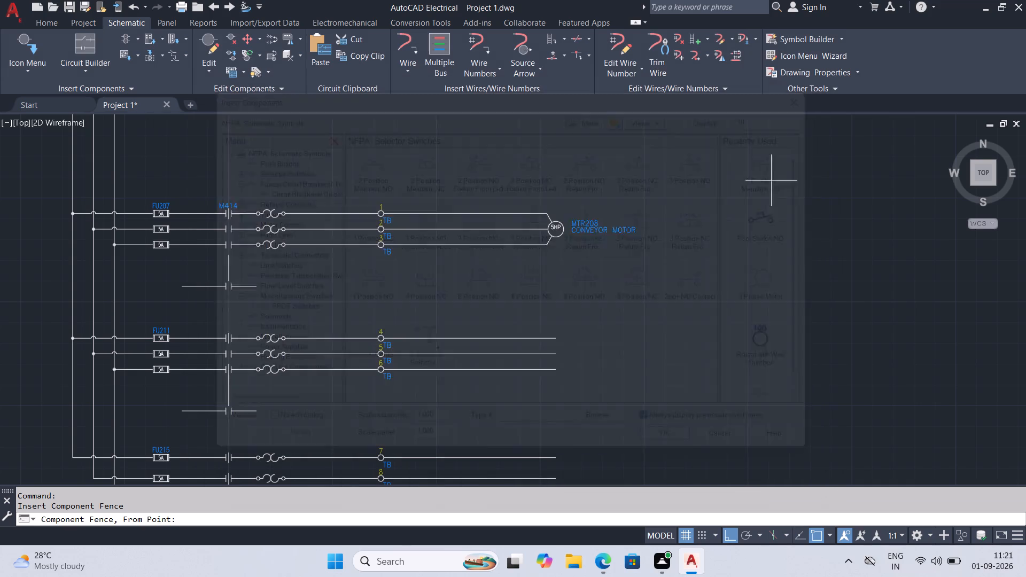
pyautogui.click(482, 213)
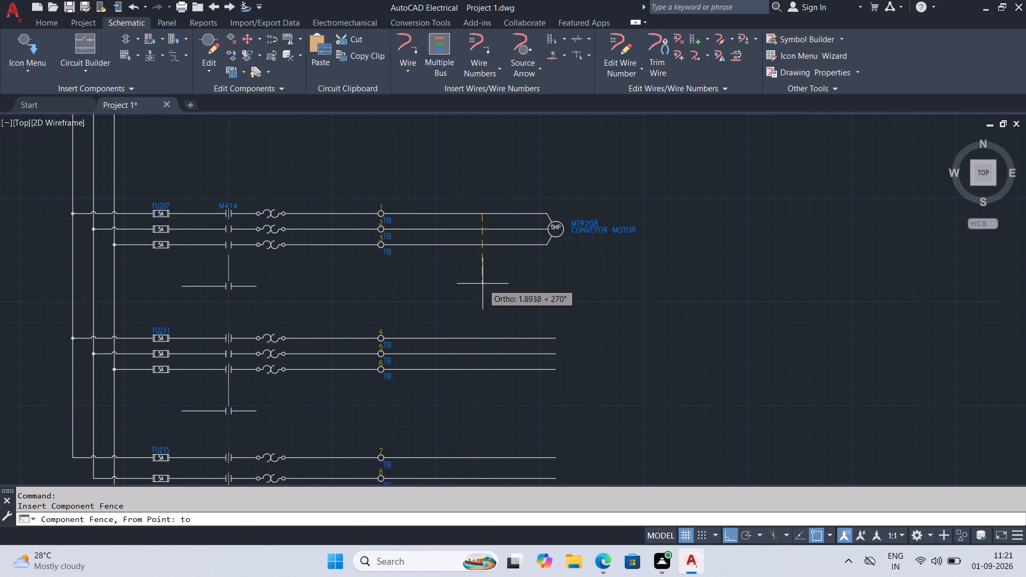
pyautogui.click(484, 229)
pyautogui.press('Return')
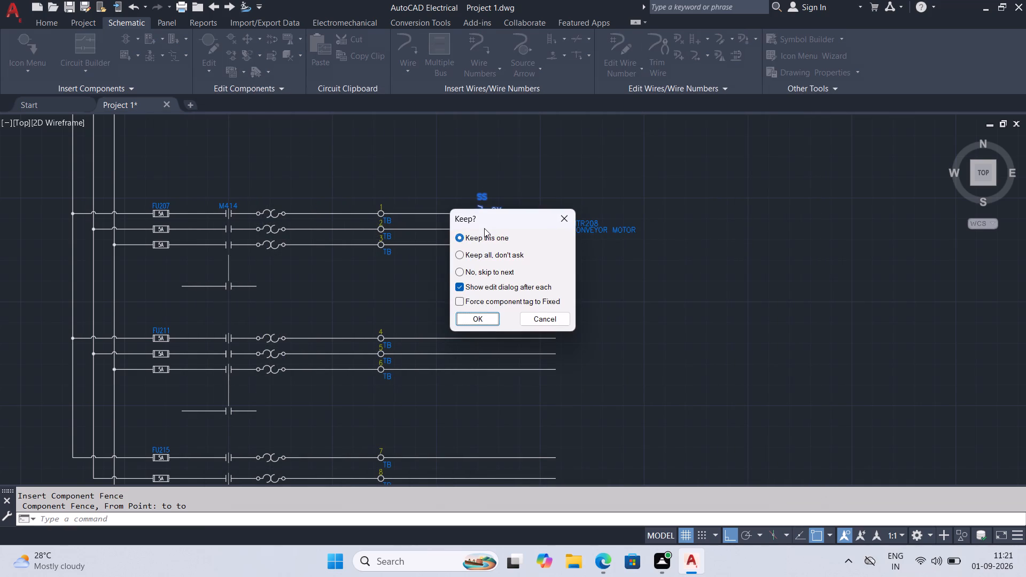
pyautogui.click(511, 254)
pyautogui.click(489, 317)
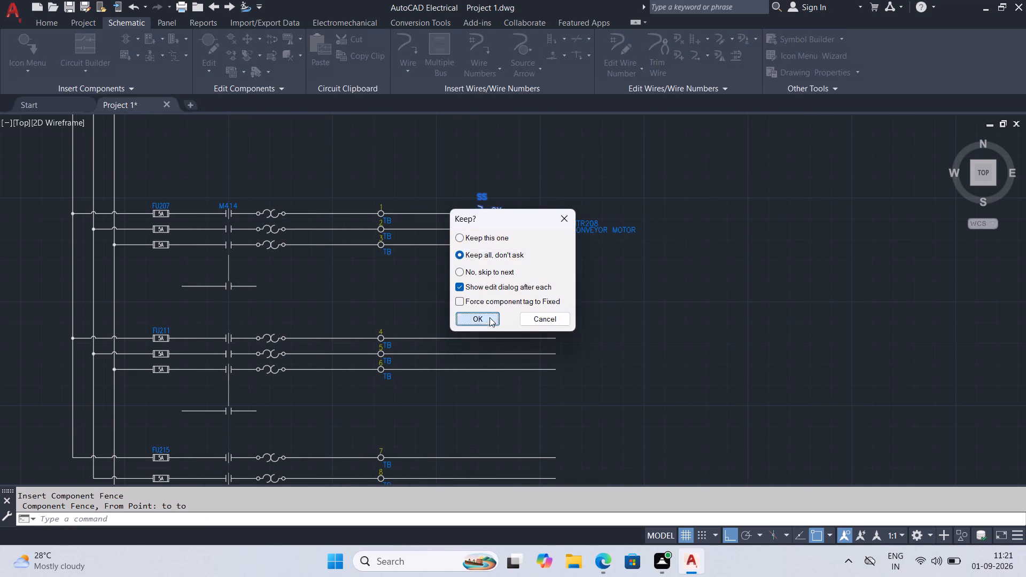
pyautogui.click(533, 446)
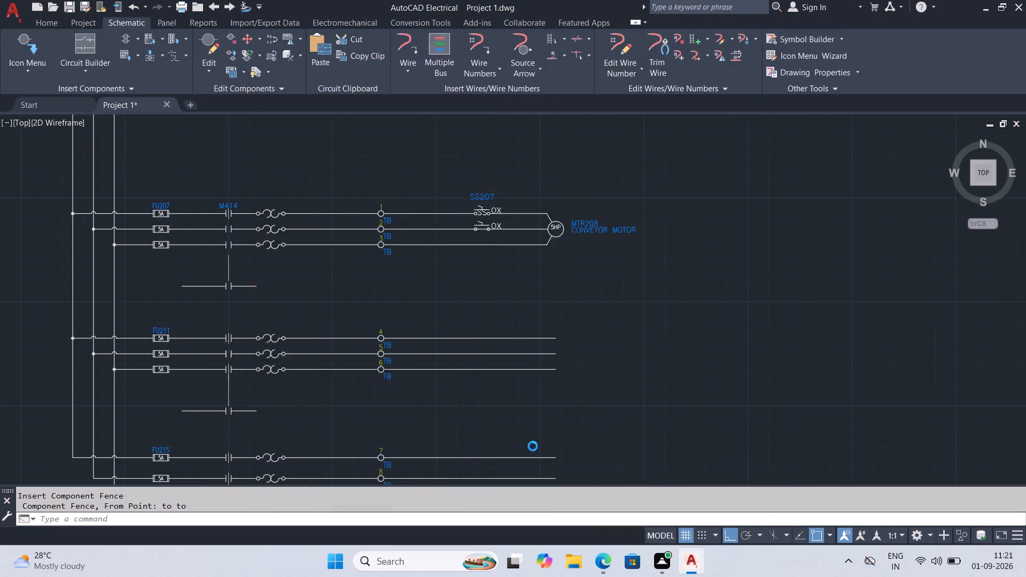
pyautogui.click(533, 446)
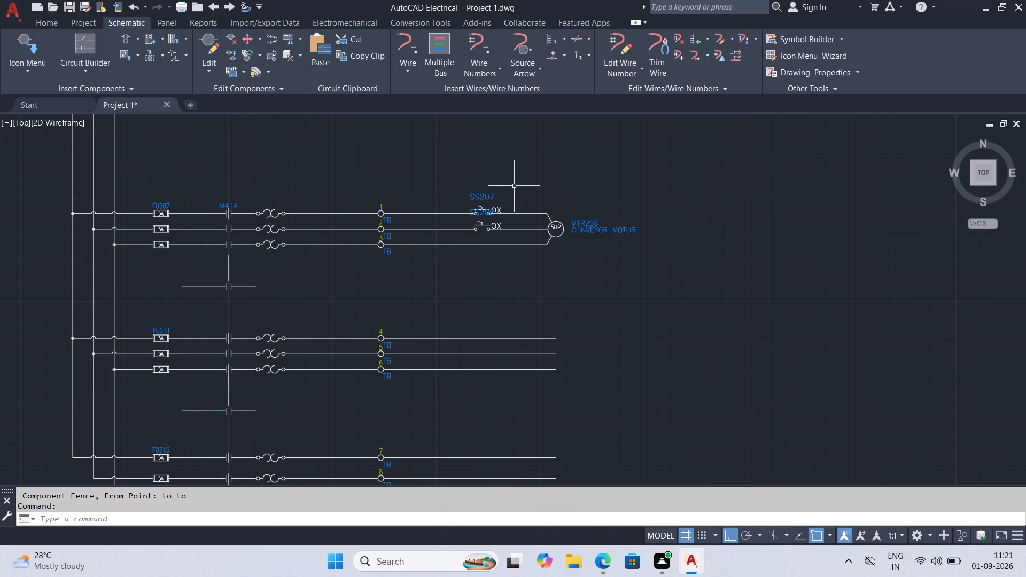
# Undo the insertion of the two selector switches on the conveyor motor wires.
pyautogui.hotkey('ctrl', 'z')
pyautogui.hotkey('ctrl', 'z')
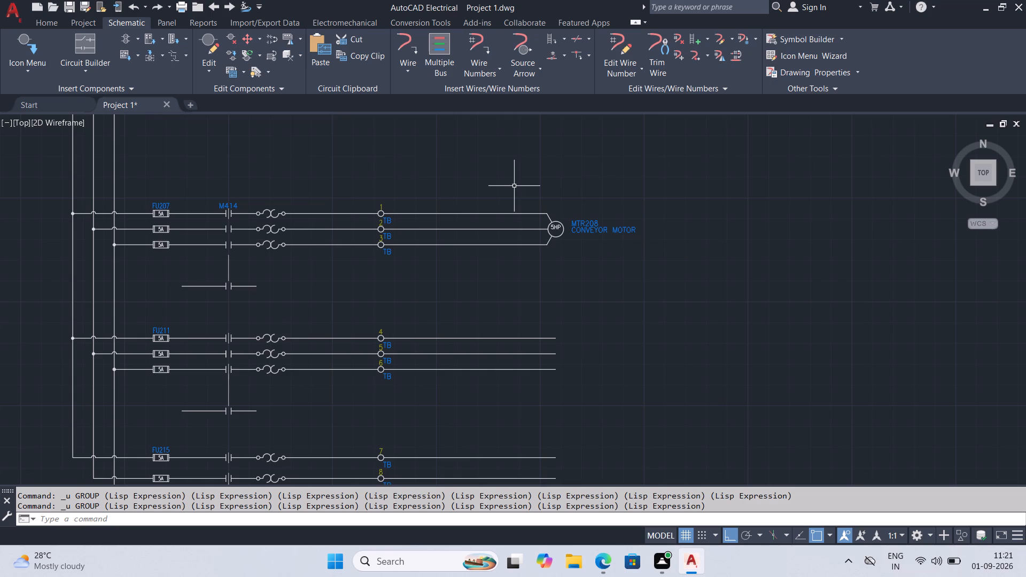
# Insert Foot Switch NO symbols by fence on the upper two conveyor motor wires, keeping all with proposed tags FTS207 and FTS208.
pyautogui.click(135, 37)
pyautogui.click(149, 63)
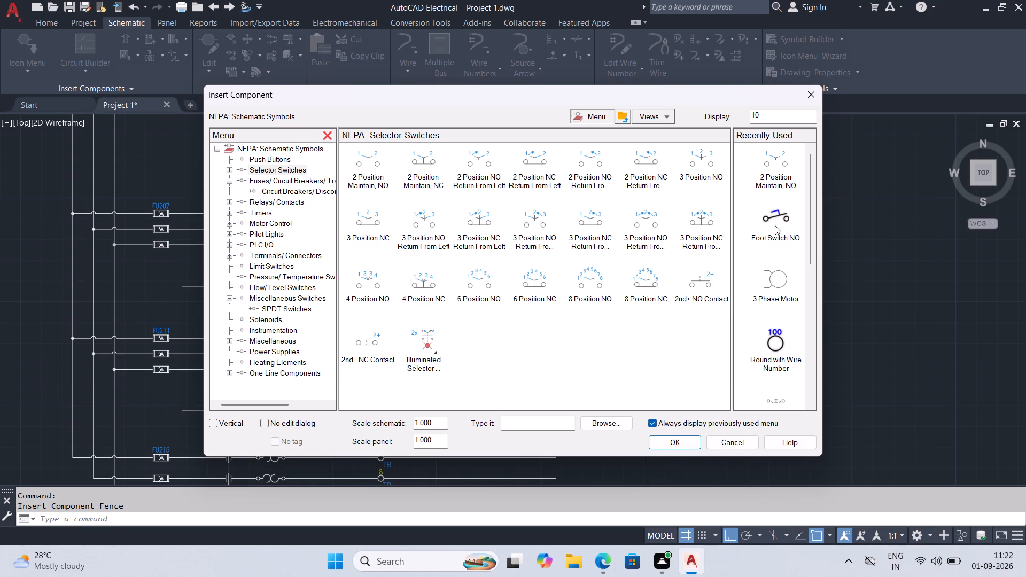
pyautogui.click(775, 225)
pyautogui.click(491, 212)
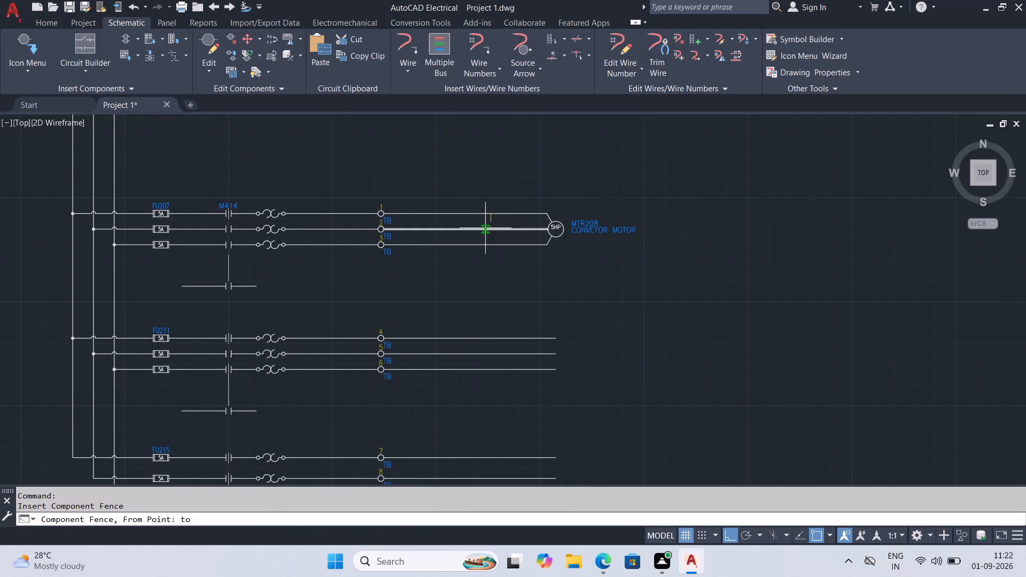
pyautogui.click(485, 228)
pyautogui.press('Return')
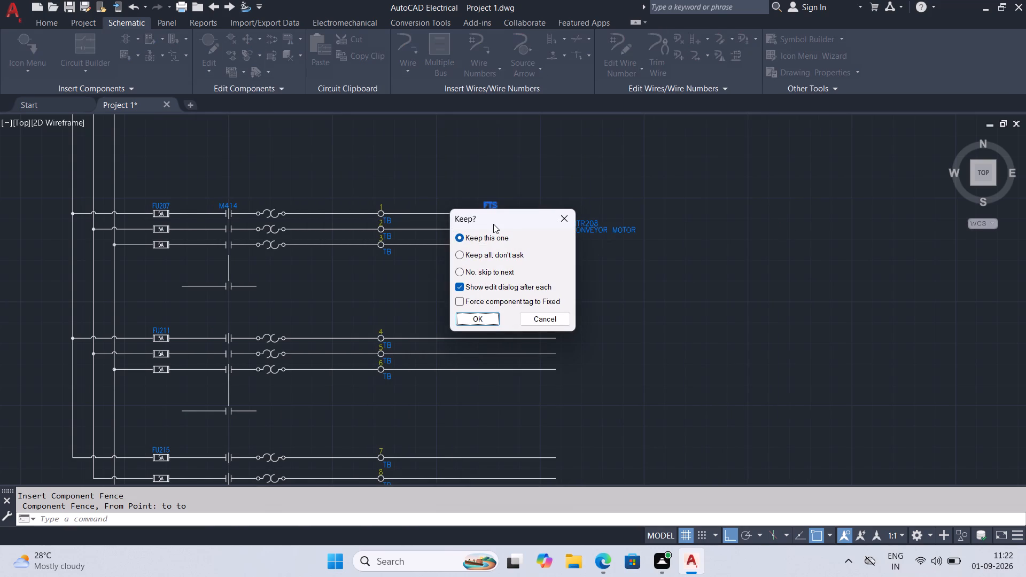
pyautogui.click(524, 251)
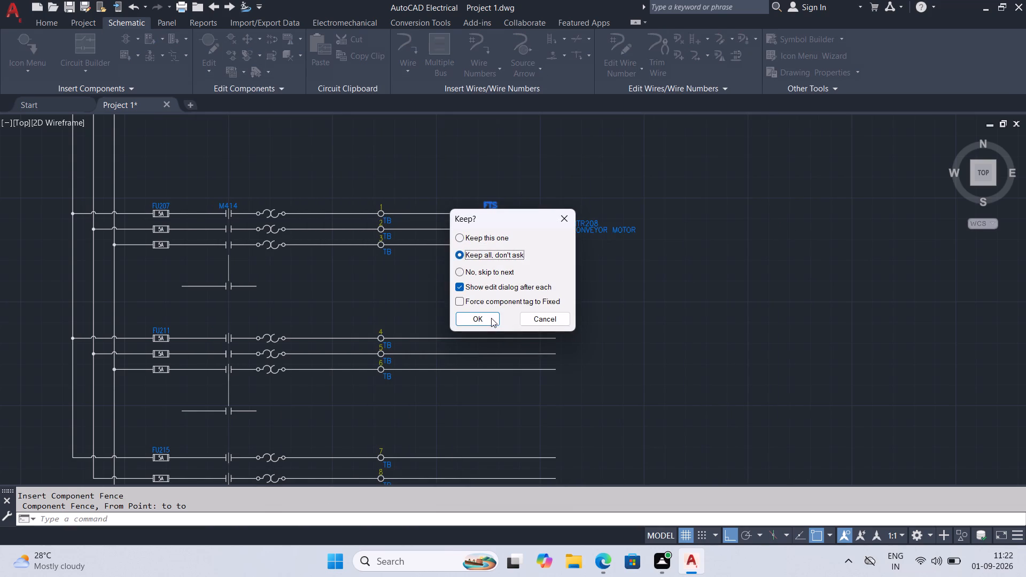
pyautogui.click(491, 318)
pyautogui.click(543, 457)
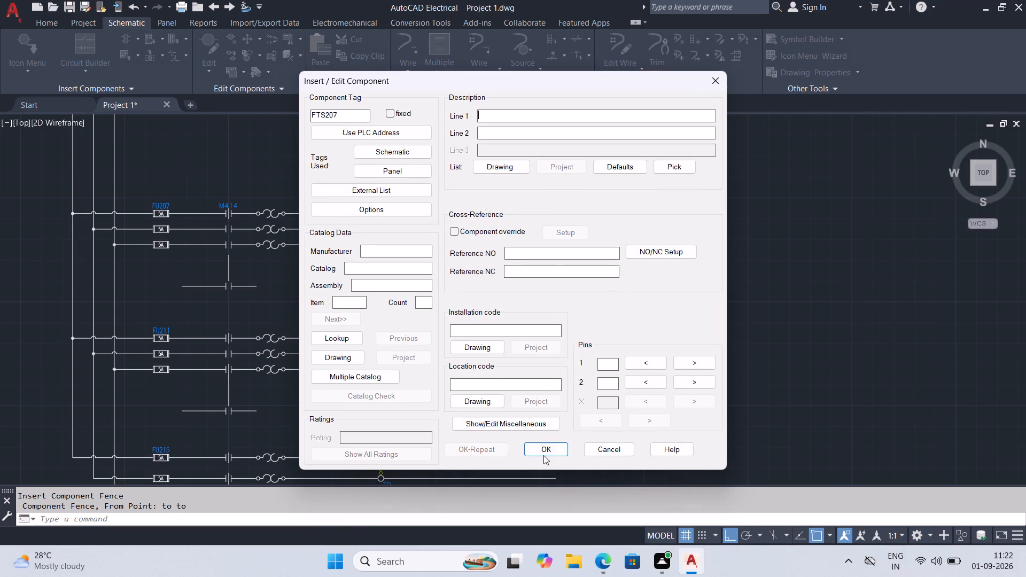
pyautogui.click(543, 455)
pyautogui.click(546, 449)
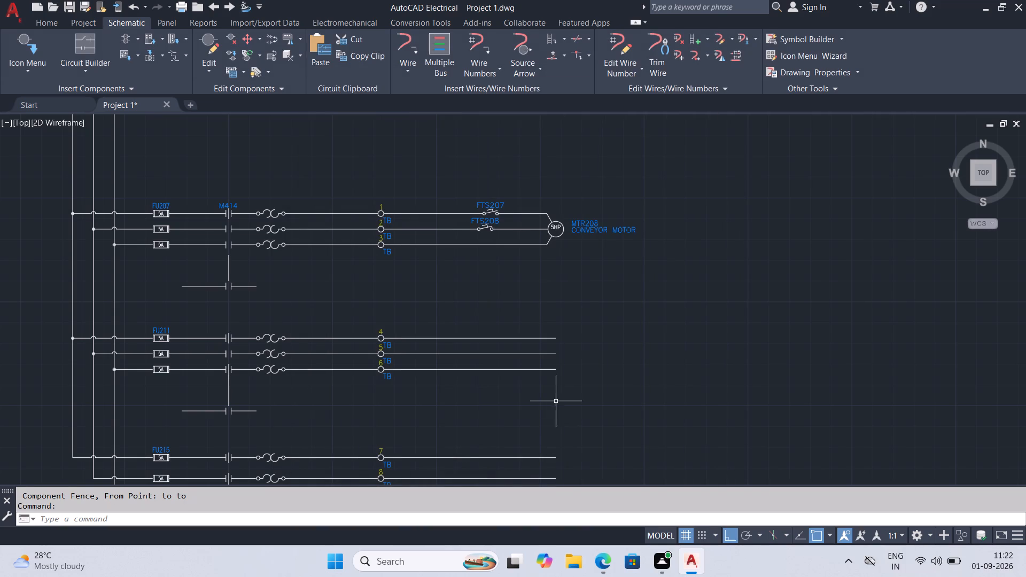
# Undo the insertion of the two foot switches on the conveyor motor wires.
pyautogui.hotkey('ctrl', 'z')
pyautogui.hotkey('ctrl', 'z')
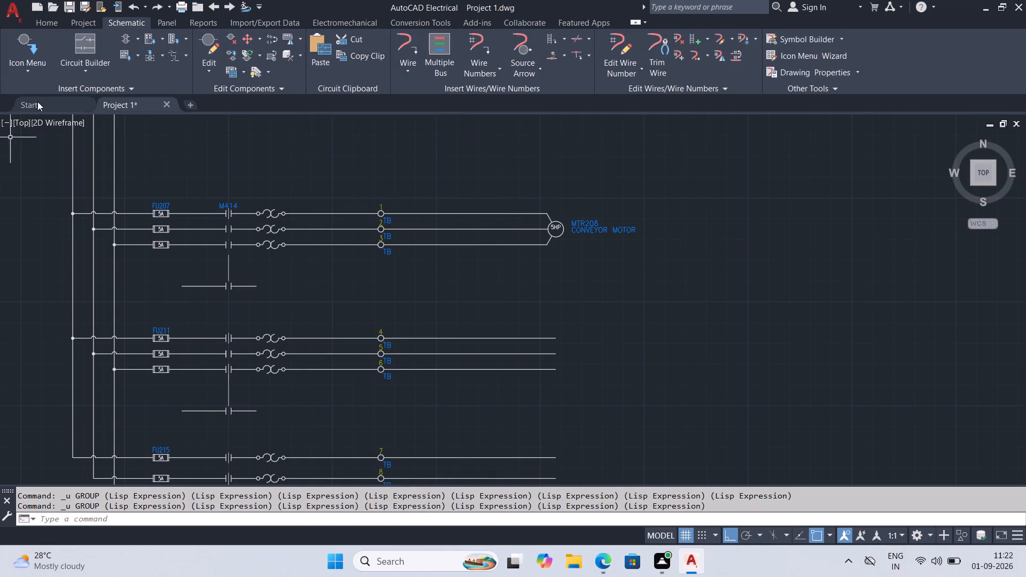
# Insert Disconnect Switch symbols by fence across all nine wires of the three motor branches, between terminals and wire ends, keeping all.
pyautogui.click(130, 33)
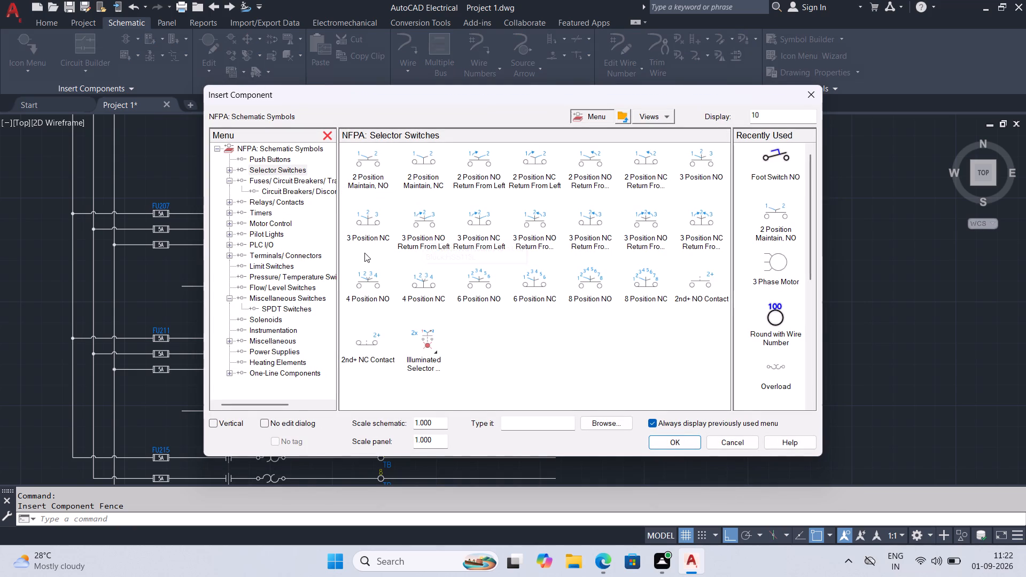
pyautogui.click(432, 353)
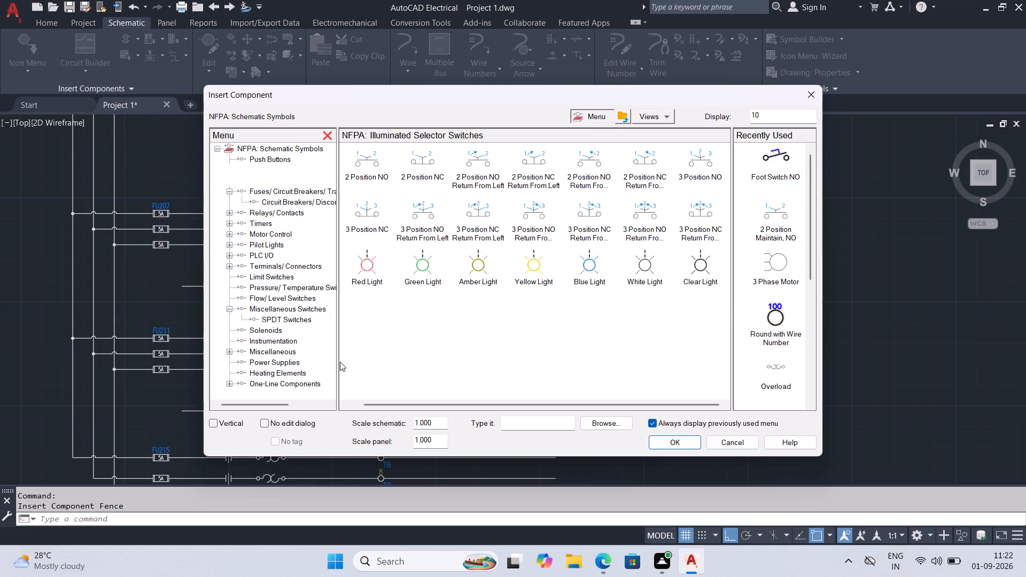
pyautogui.click(283, 339)
pyautogui.click(279, 348)
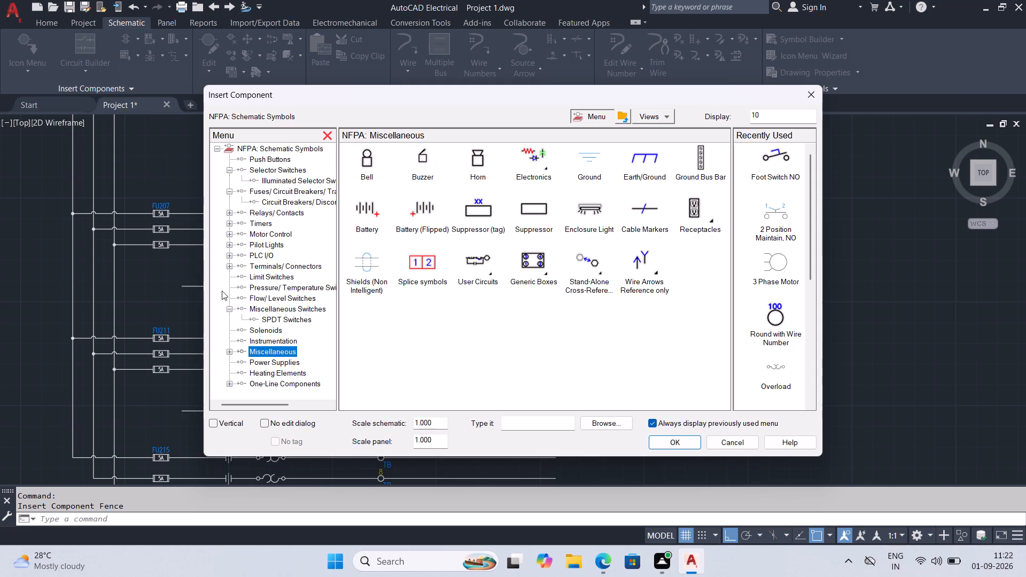
pyautogui.scroll(2, 292, 181)
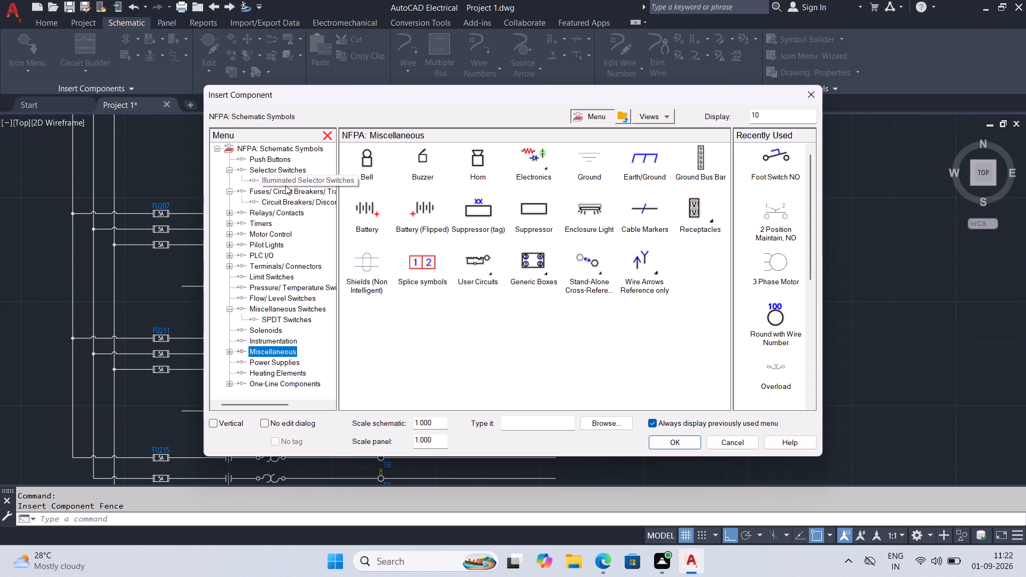
pyautogui.click(284, 182)
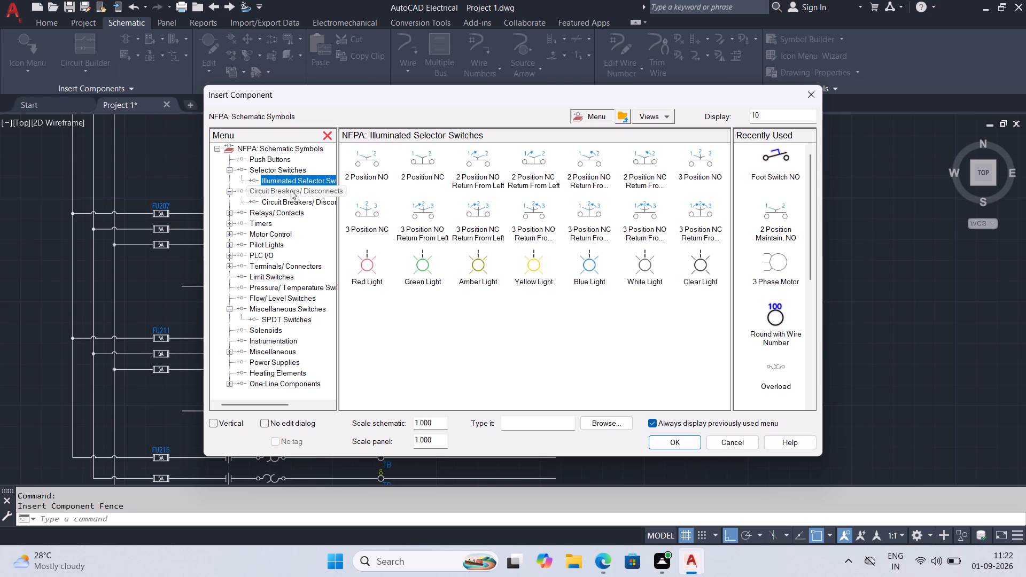
pyautogui.click(291, 190)
pyautogui.click(284, 206)
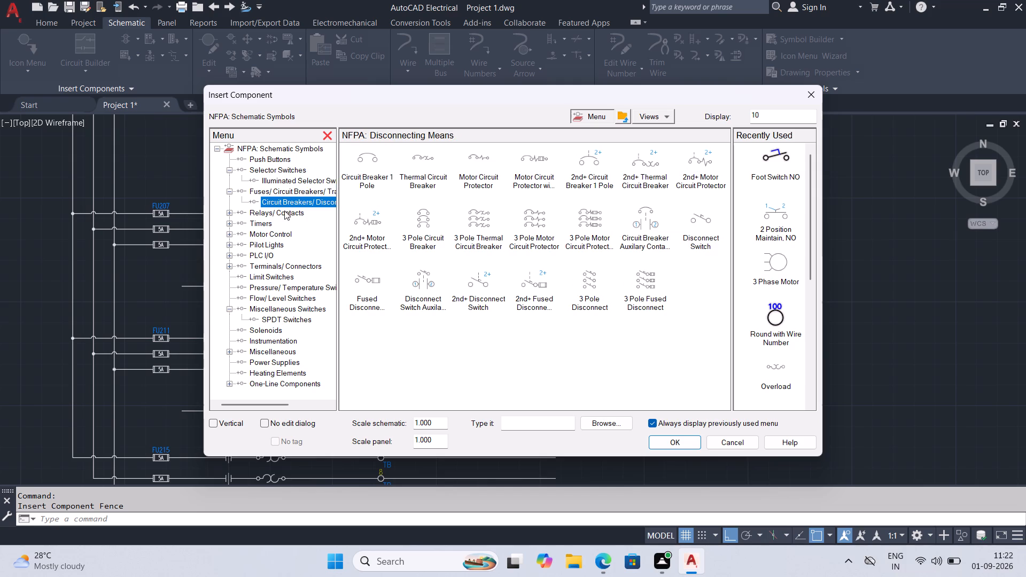
pyautogui.click(699, 240)
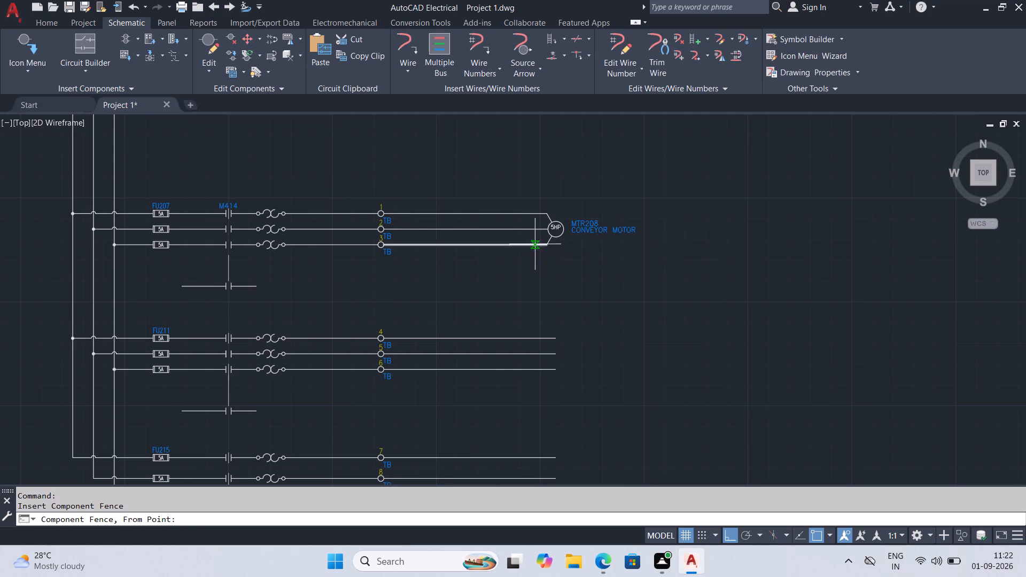
pyautogui.click(507, 214)
pyautogui.moveTo(516, 404); pyautogui.dragTo(524, 356, button='middle')
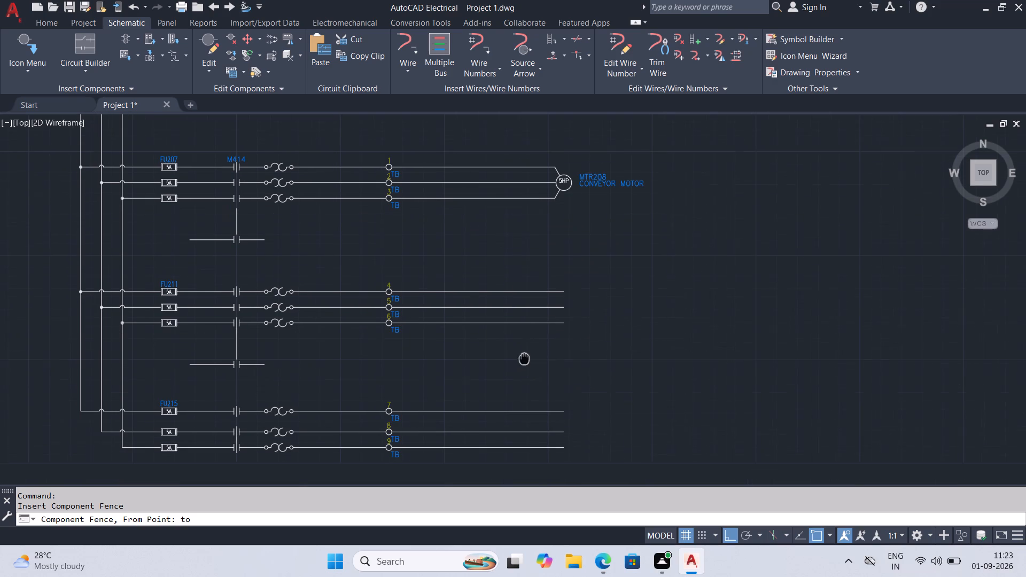
pyautogui.moveTo(524, 356); pyautogui.dragTo(524, 355, button='middle')
pyautogui.click(513, 444)
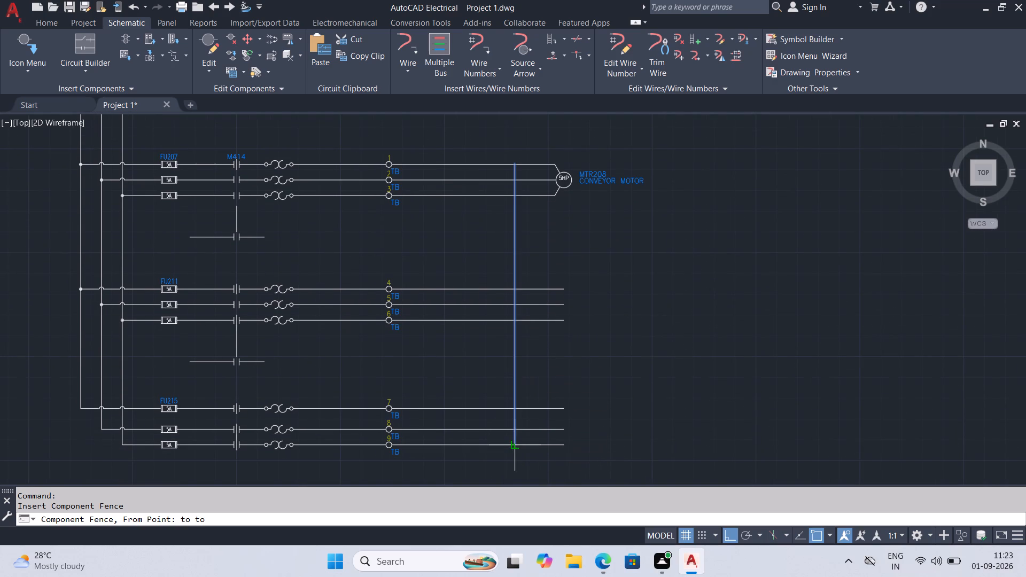
pyautogui.press('Return')
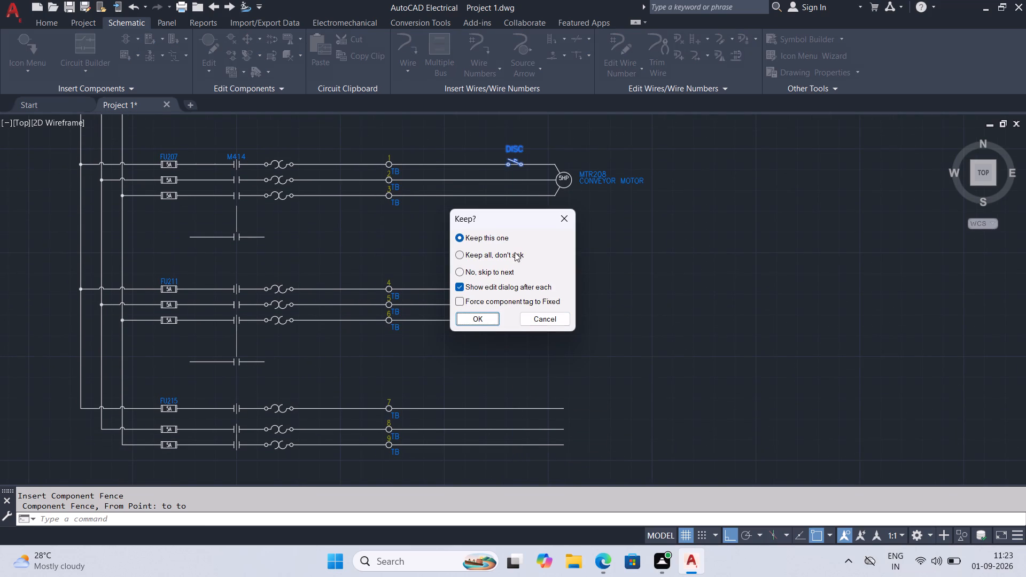
pyautogui.click(514, 252)
pyautogui.click(485, 317)
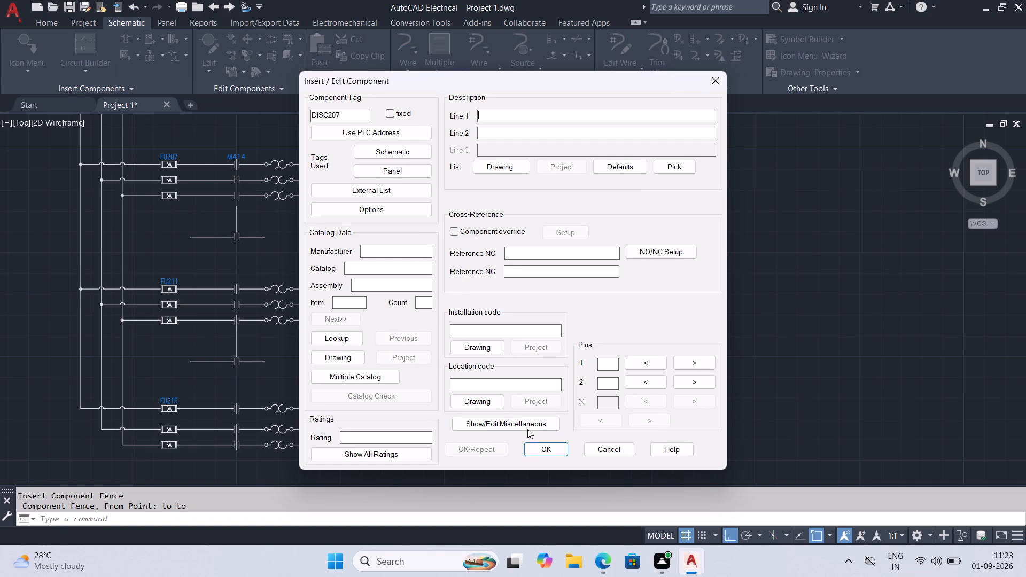
# Tag the conveyor branch's top disconnect switch DISC207 and leave the component tags of its other two switches blank.
pyautogui.click(541, 452)
pyautogui.moveTo(351, 121); pyautogui.dragTo(241, 112)
pyautogui.press('Delete')
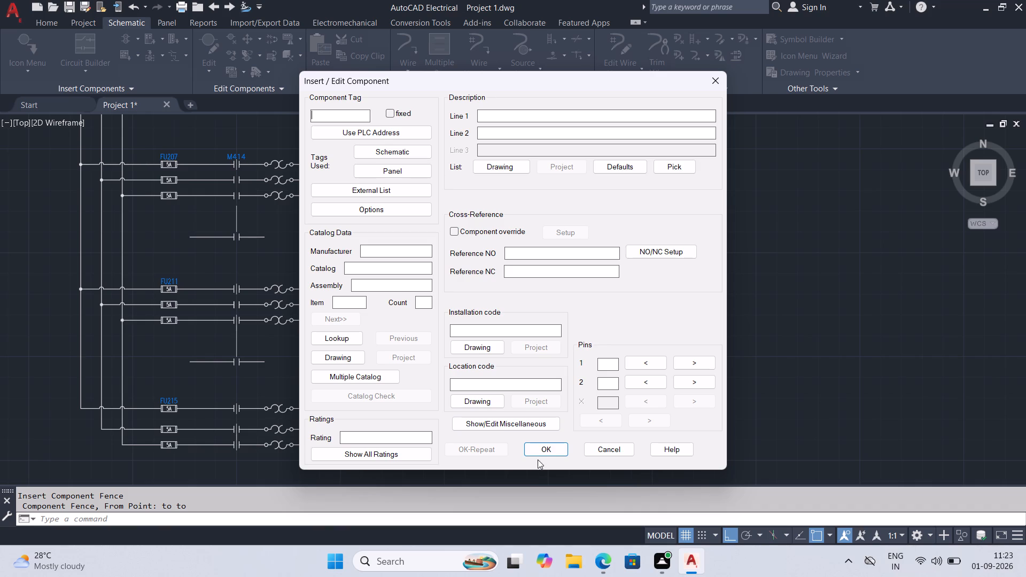
pyautogui.click(538, 453)
pyautogui.moveTo(363, 118); pyautogui.dragTo(266, 119)
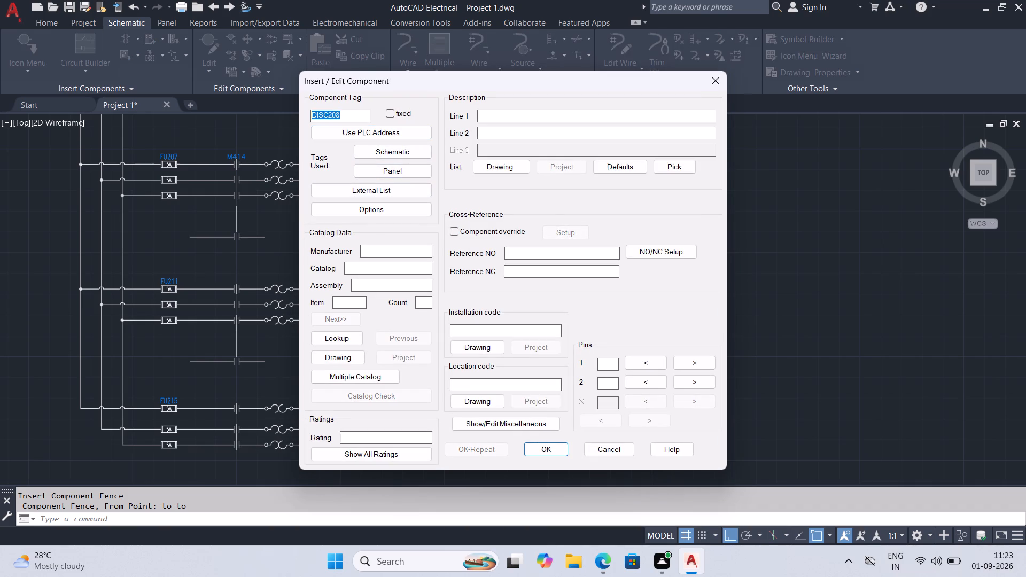
pyautogui.moveTo(266, 119); pyautogui.dragTo(261, 121)
pyautogui.press('Delete')
pyautogui.click(559, 449)
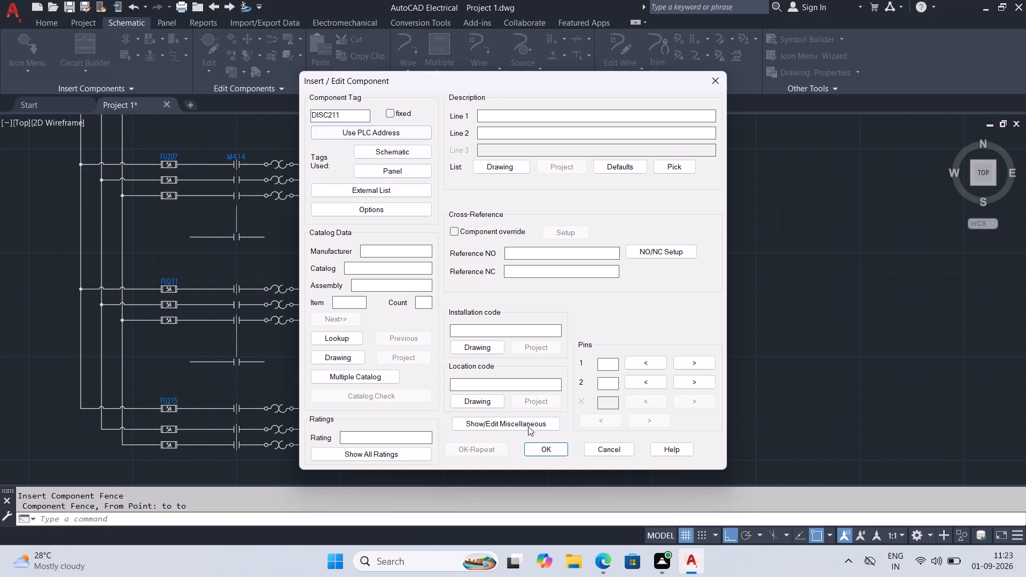
# Tag the top disconnect switch of the FU211 branch DISC211 and leave the tags of its other two switches blank.
pyautogui.click(542, 447)
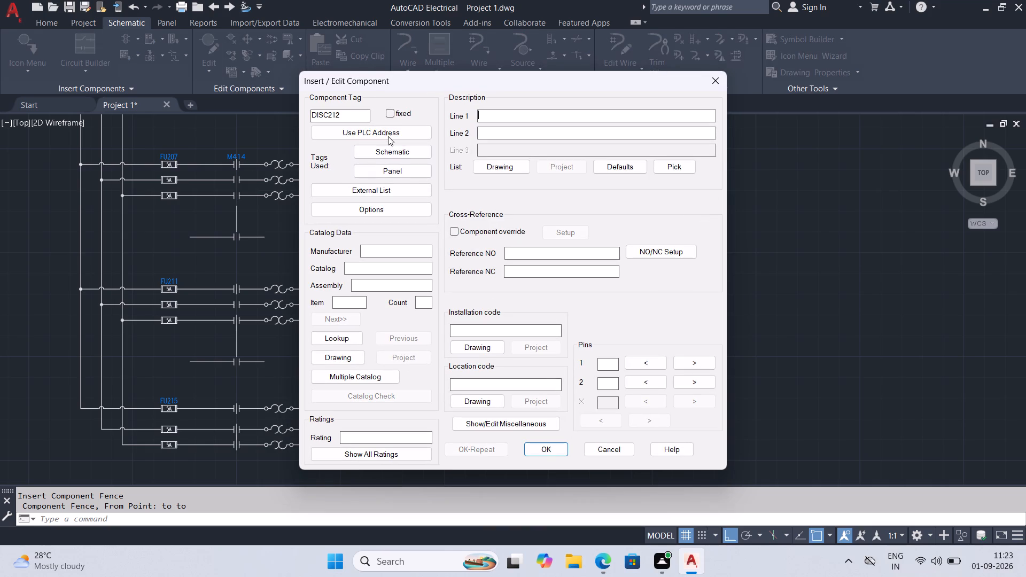
pyautogui.moveTo(354, 118); pyautogui.dragTo(158, 131)
pyautogui.press('Delete')
pyautogui.click(535, 449)
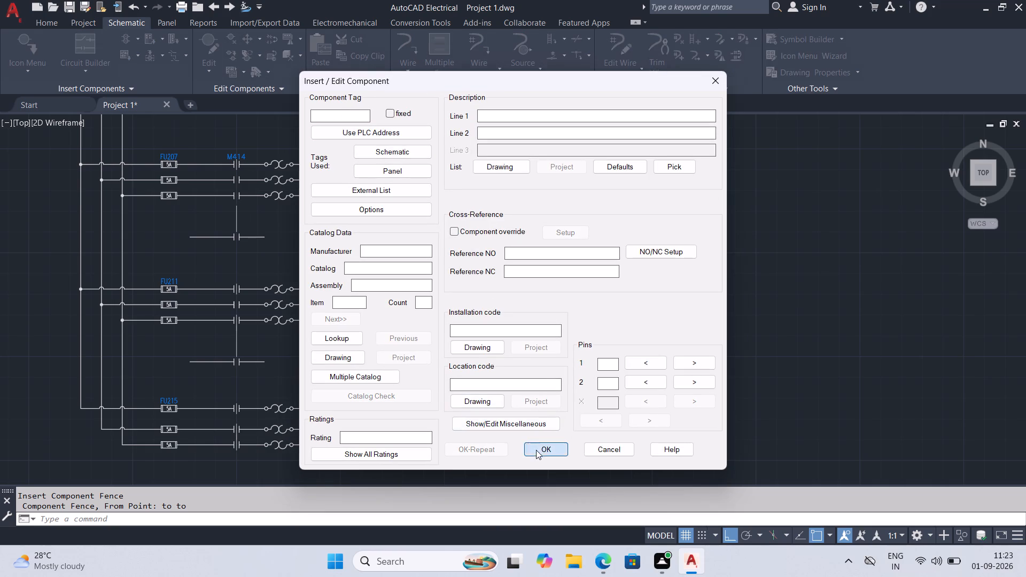
pyautogui.moveTo(358, 114); pyautogui.dragTo(254, 125)
pyautogui.press('Delete')
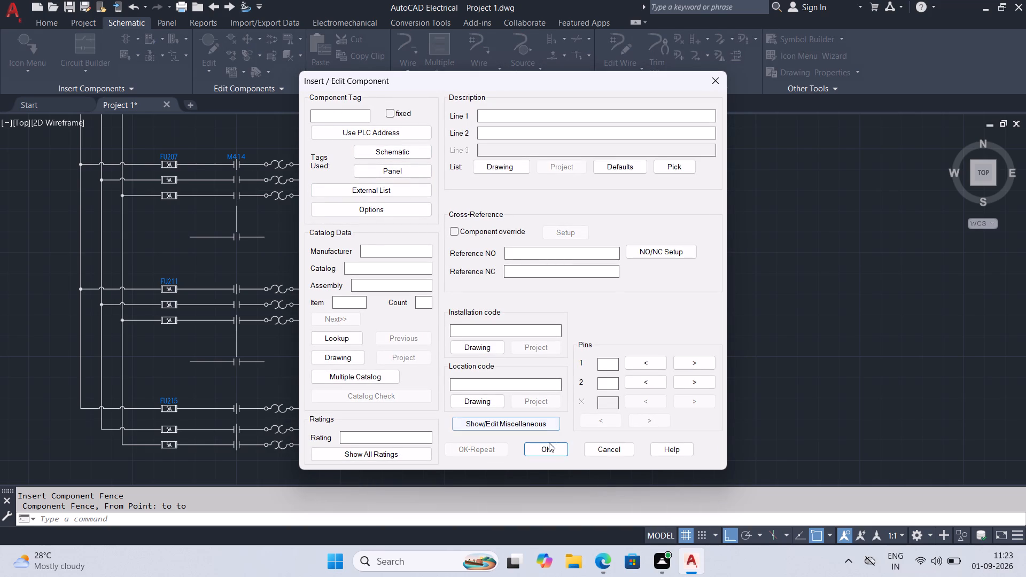
pyautogui.click(548, 447)
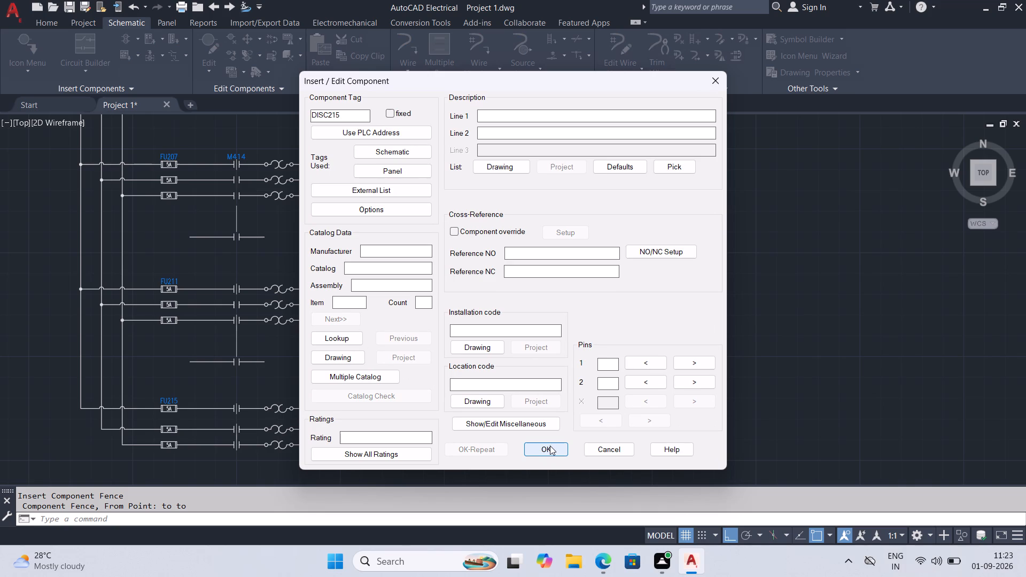
# Tag the top disconnect switch of the FU215 branch DISC215 and leave the tags of its other two switches blank.
pyautogui.click(544, 448)
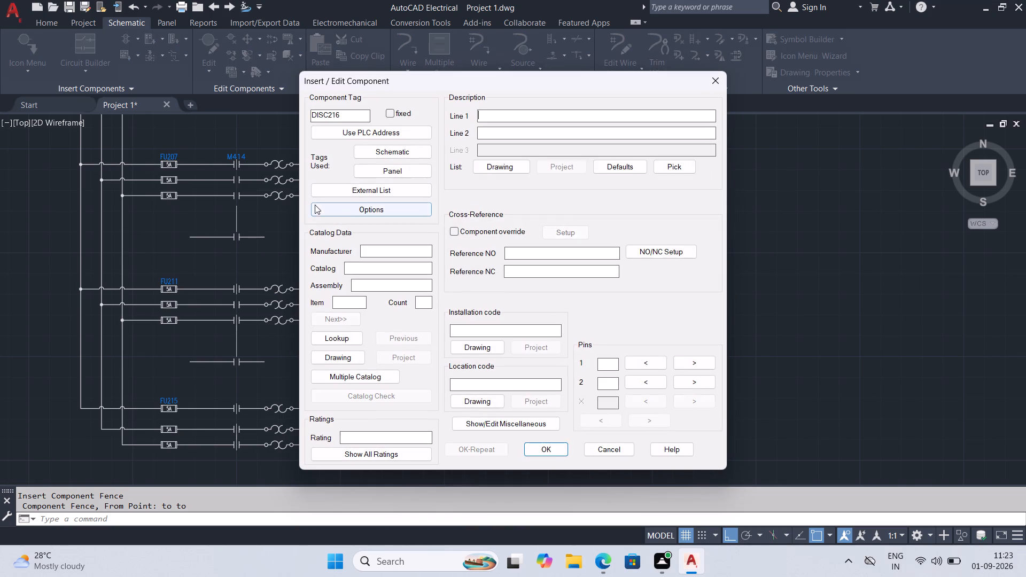
pyautogui.moveTo(347, 115); pyautogui.dragTo(138, 158)
pyautogui.press('Delete')
pyautogui.click(540, 445)
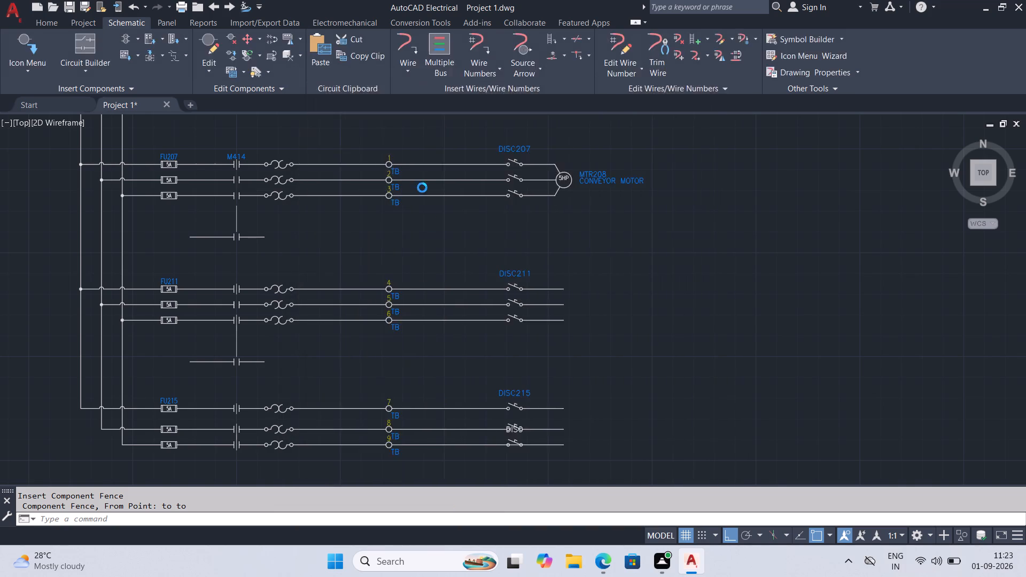
pyautogui.moveTo(357, 115); pyautogui.dragTo(71, 164)
pyautogui.press('Delete')
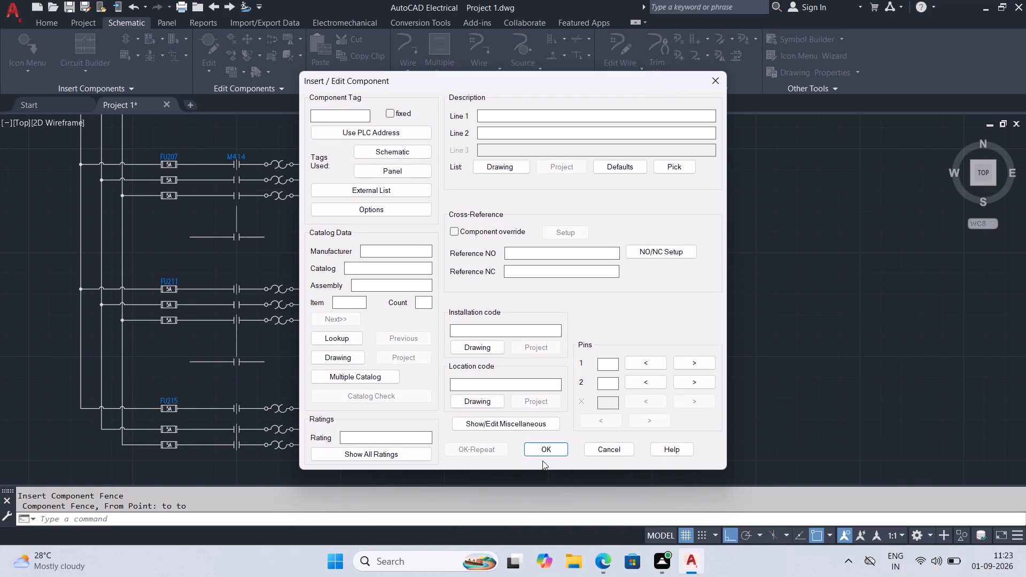
pyautogui.click(540, 456)
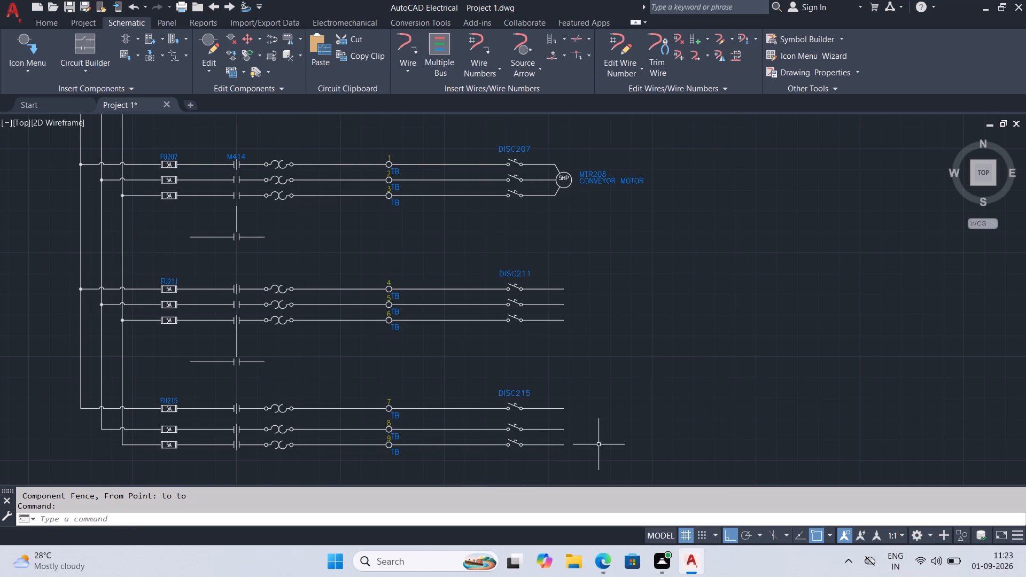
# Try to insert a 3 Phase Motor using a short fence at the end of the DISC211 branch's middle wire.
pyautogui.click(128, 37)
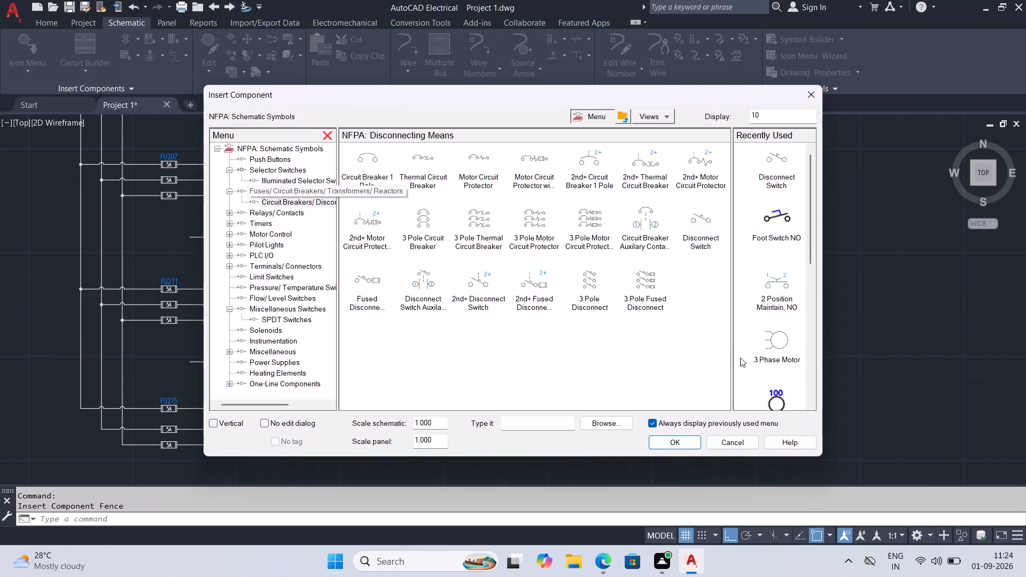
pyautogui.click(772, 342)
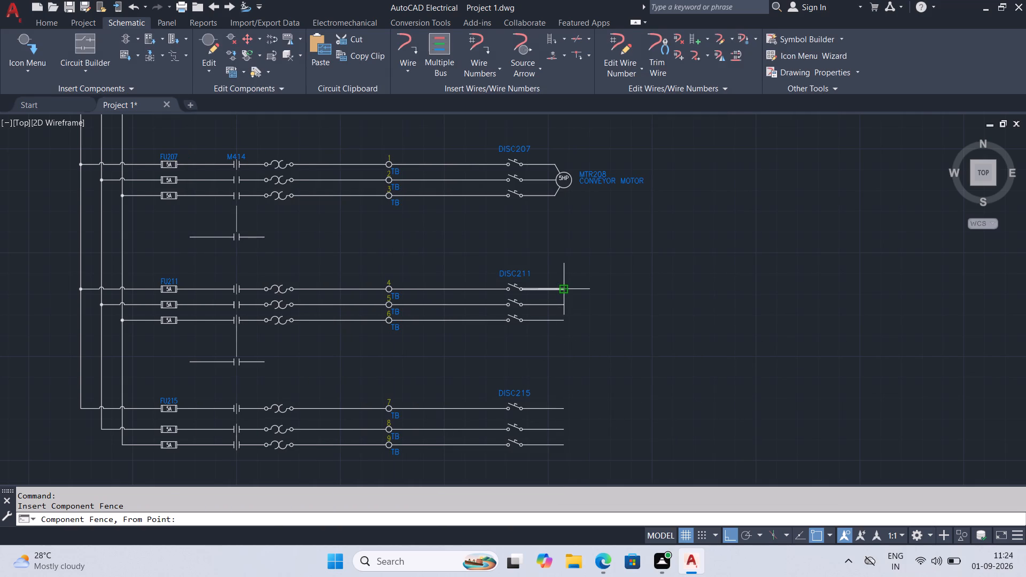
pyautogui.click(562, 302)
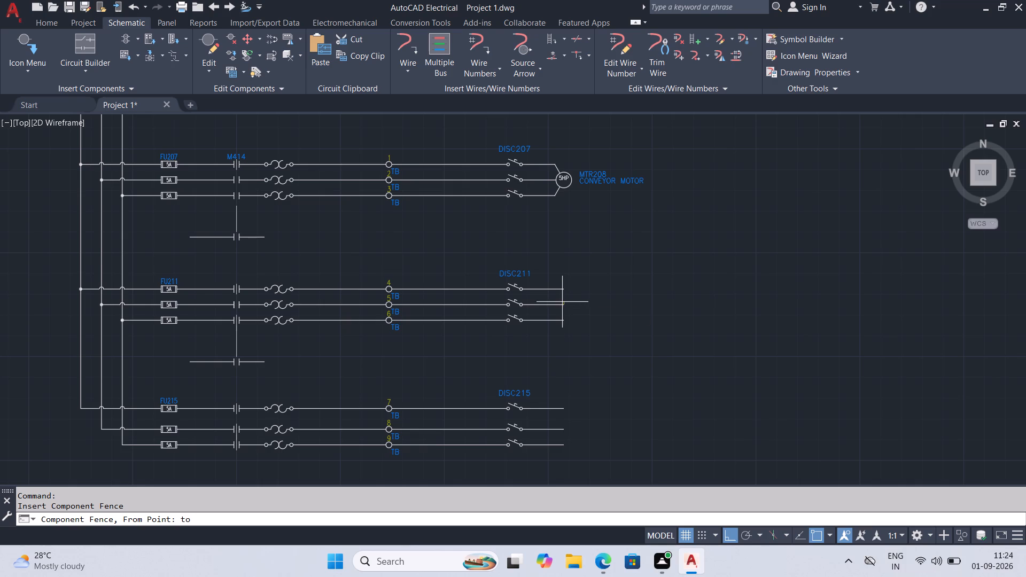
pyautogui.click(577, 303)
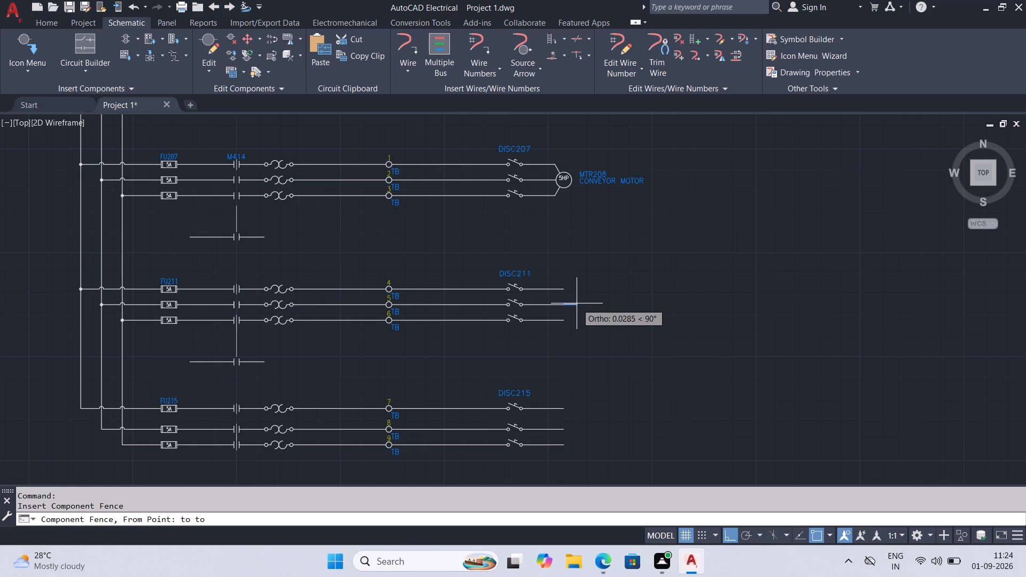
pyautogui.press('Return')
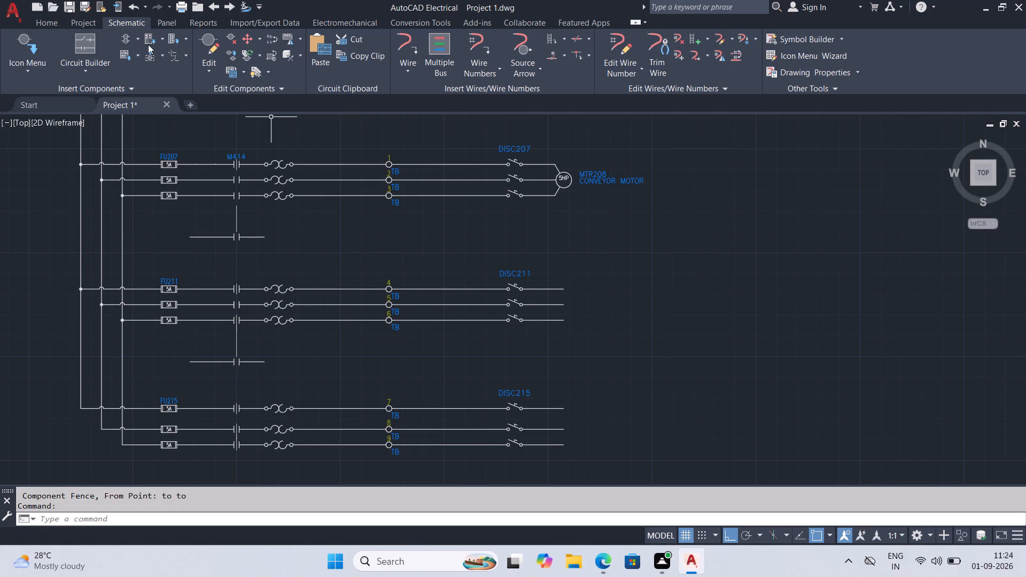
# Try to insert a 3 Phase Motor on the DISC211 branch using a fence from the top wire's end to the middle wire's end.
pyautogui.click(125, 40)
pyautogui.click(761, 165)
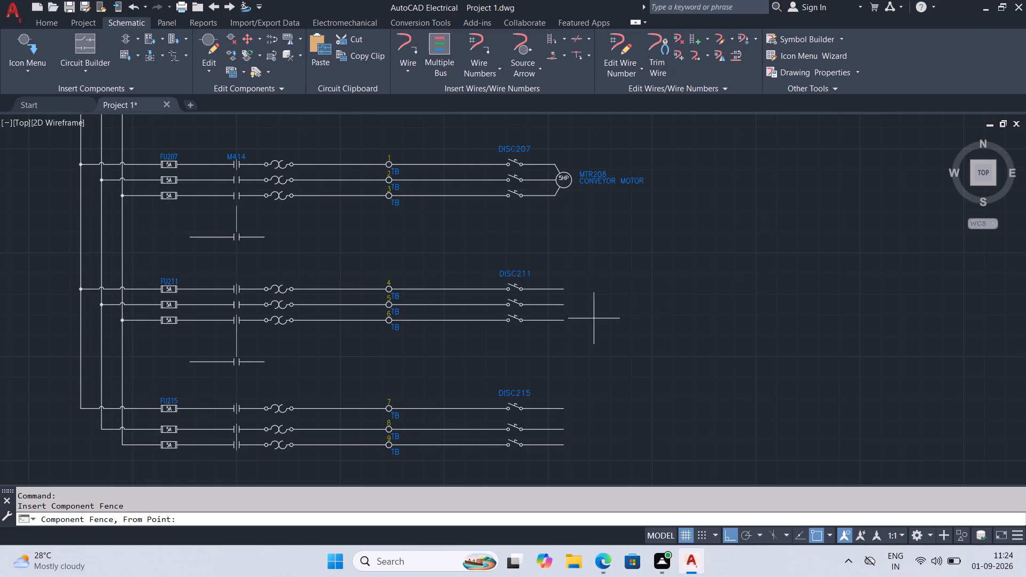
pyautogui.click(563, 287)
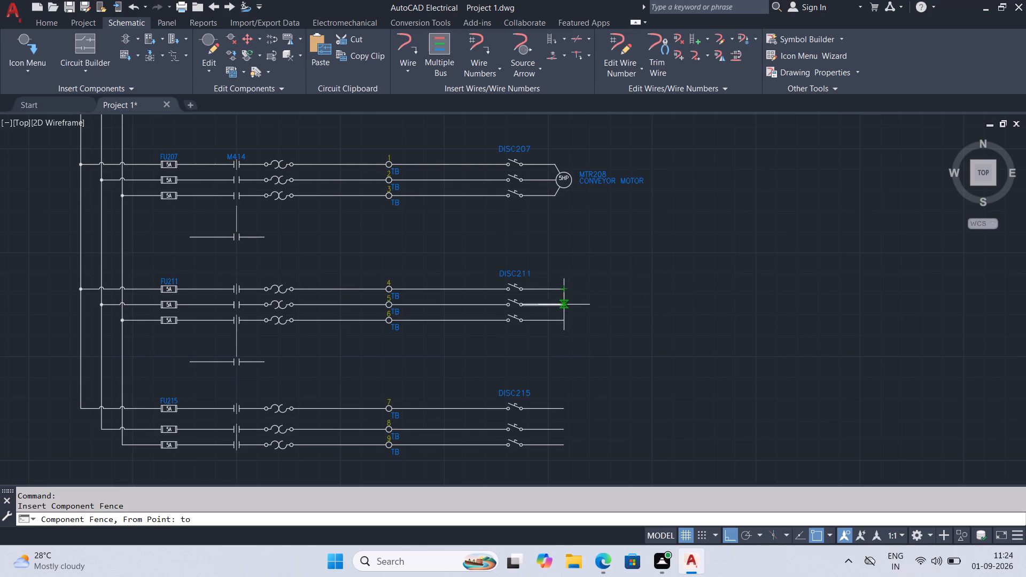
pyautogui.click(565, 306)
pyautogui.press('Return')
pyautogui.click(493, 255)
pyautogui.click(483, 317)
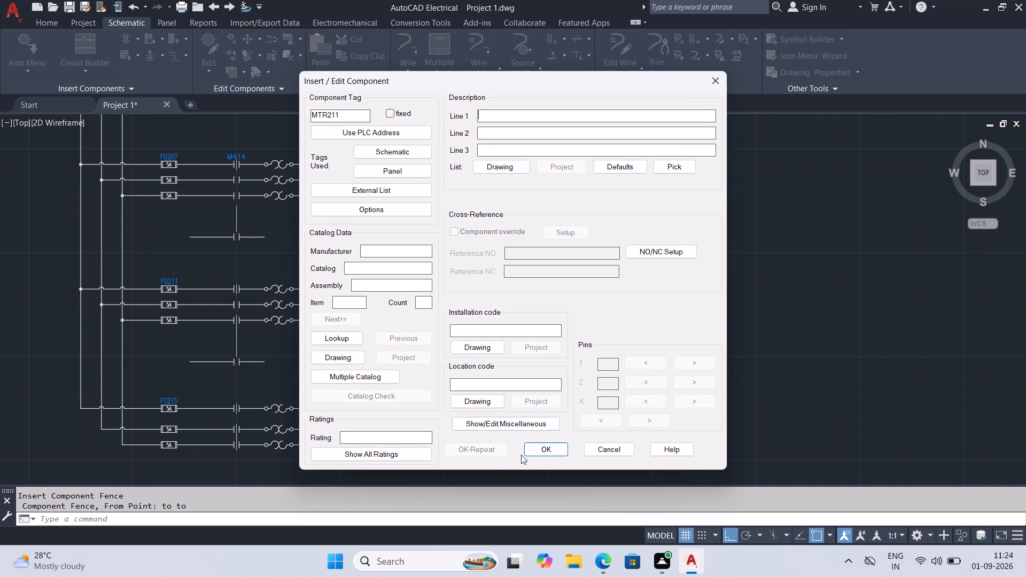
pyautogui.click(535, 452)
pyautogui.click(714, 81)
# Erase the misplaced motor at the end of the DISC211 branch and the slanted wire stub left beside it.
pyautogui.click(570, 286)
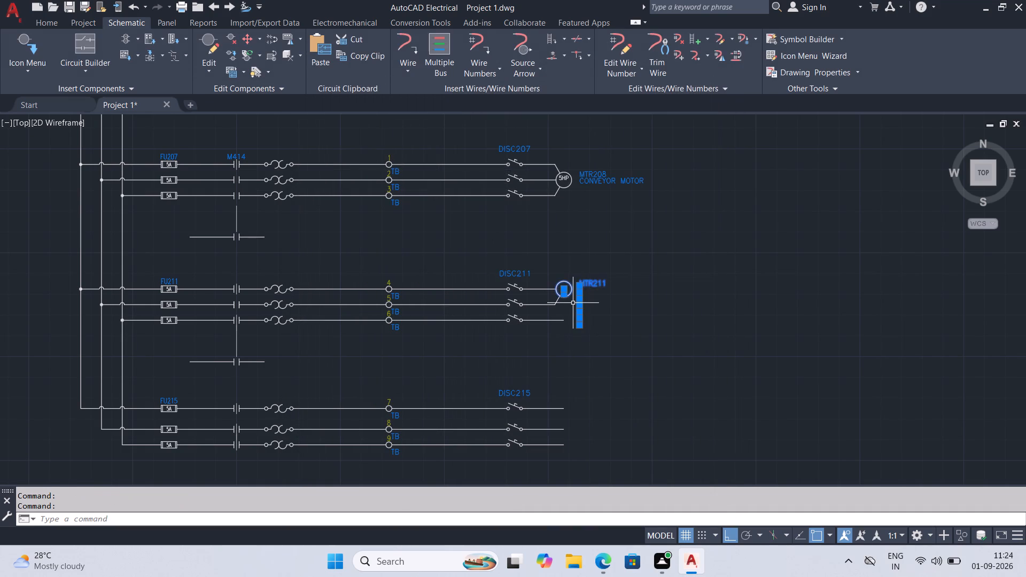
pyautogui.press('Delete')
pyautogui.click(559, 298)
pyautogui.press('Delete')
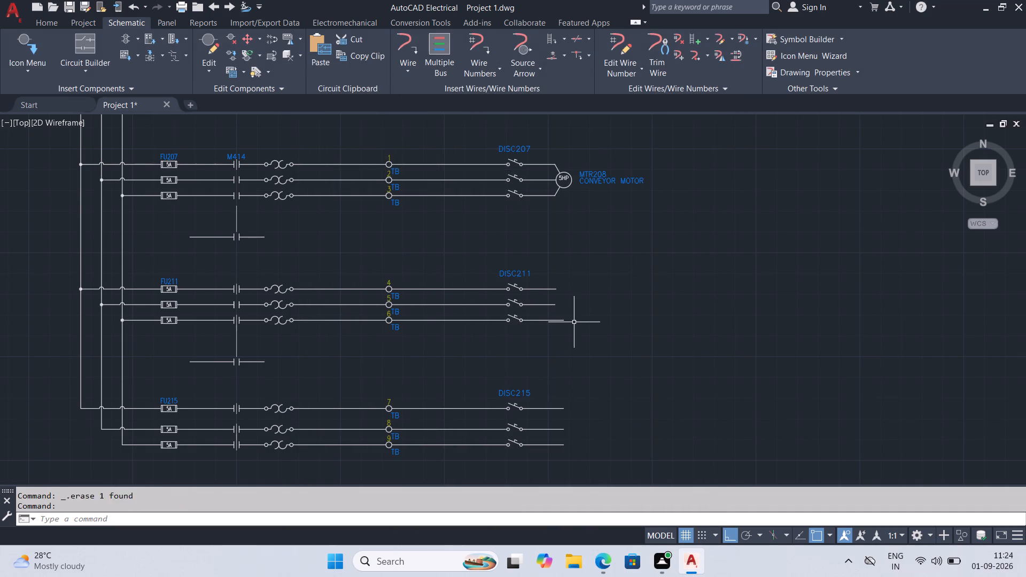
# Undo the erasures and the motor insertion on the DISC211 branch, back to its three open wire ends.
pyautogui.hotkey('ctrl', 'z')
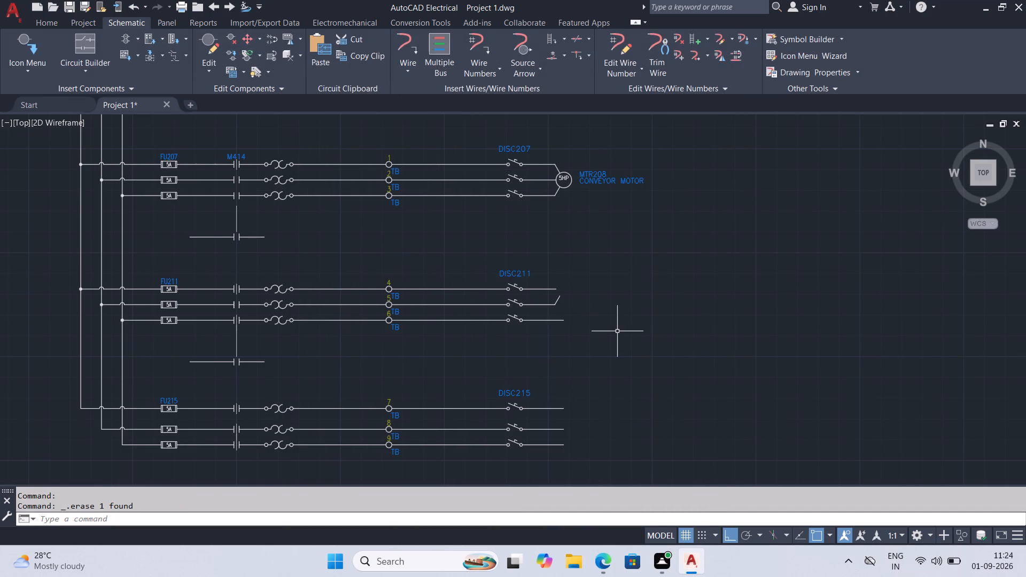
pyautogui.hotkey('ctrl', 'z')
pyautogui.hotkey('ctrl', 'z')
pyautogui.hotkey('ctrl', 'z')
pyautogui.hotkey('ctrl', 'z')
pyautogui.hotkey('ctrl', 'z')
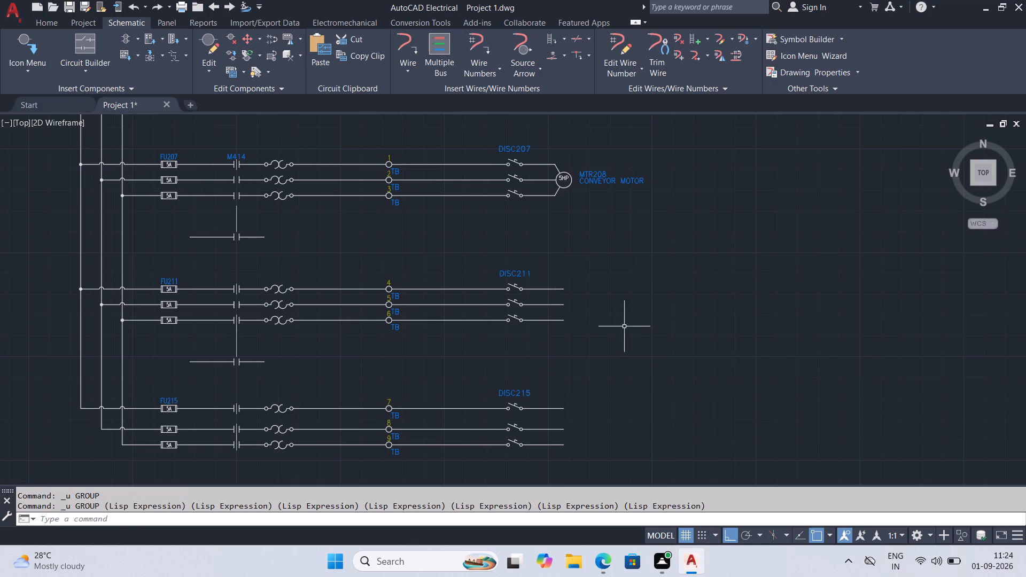
# Insert a 3 Phase Motor on the DISC211 branch with a fence from the middle wire's end to the top wire's, described as HYDRAULIC MOTOR.
pyautogui.click(123, 44)
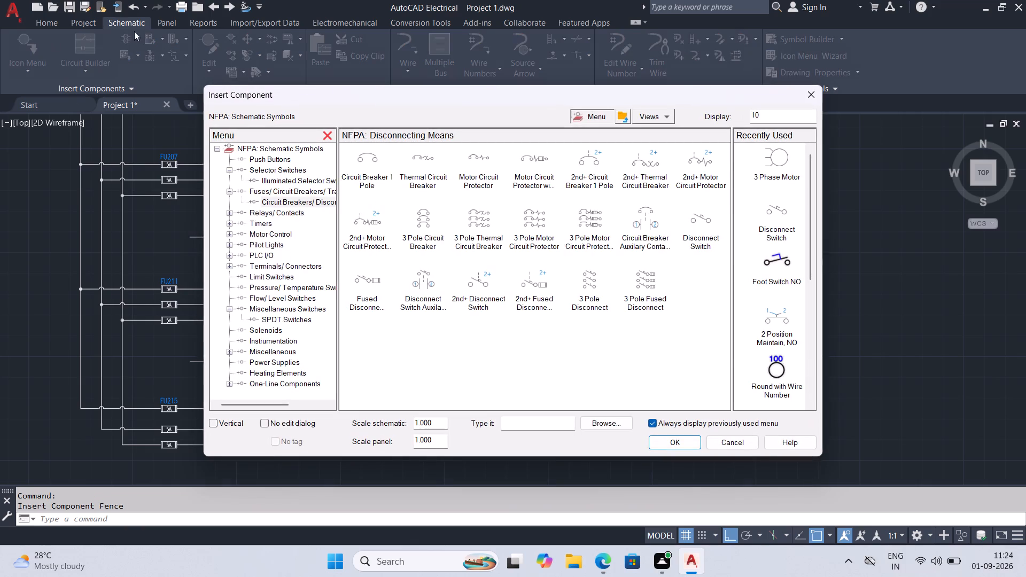
pyautogui.click(790, 152)
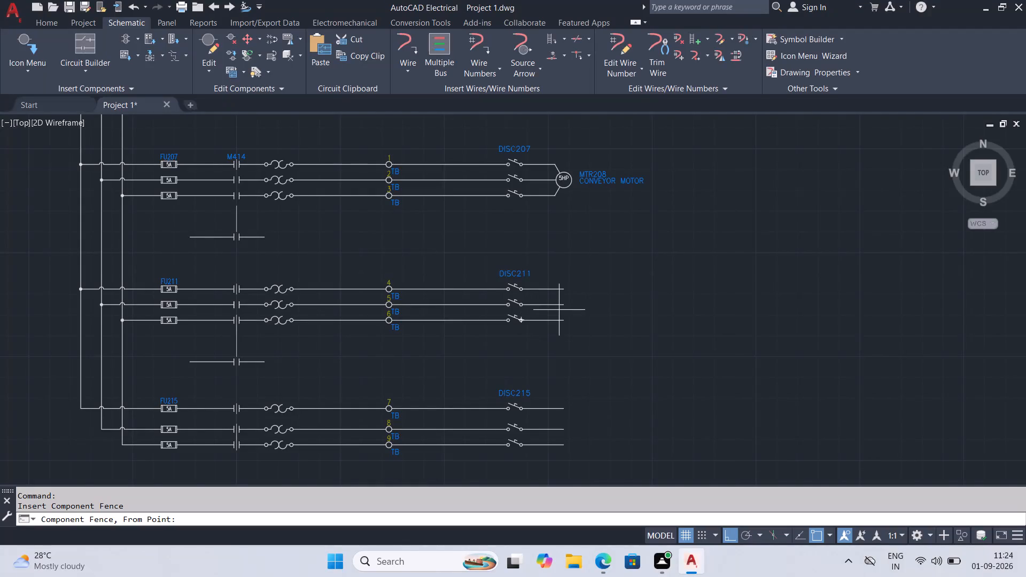
pyautogui.click(563, 303)
pyautogui.click(563, 288)
pyautogui.press('Return')
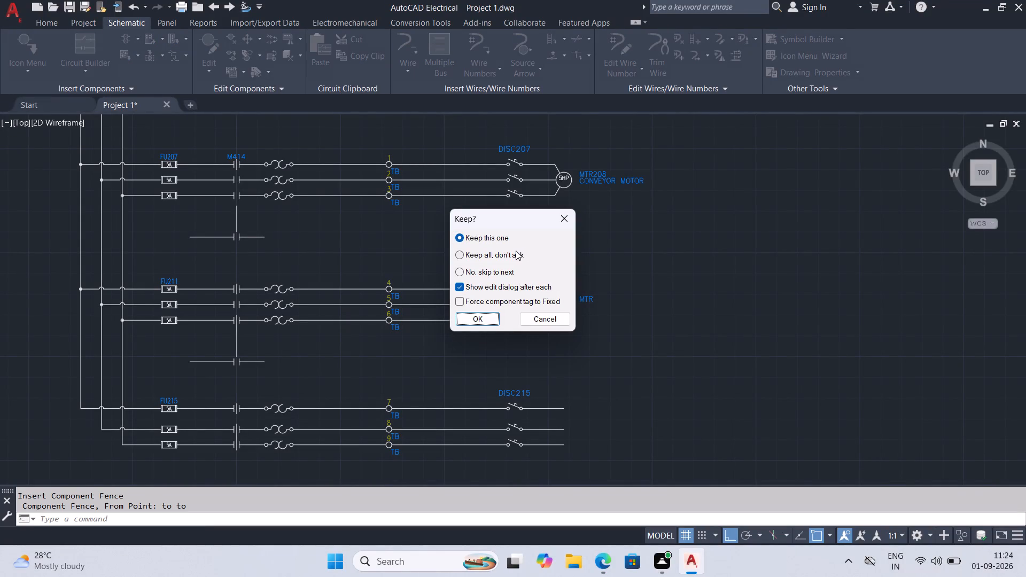
pyautogui.click(516, 251)
pyautogui.click(489, 321)
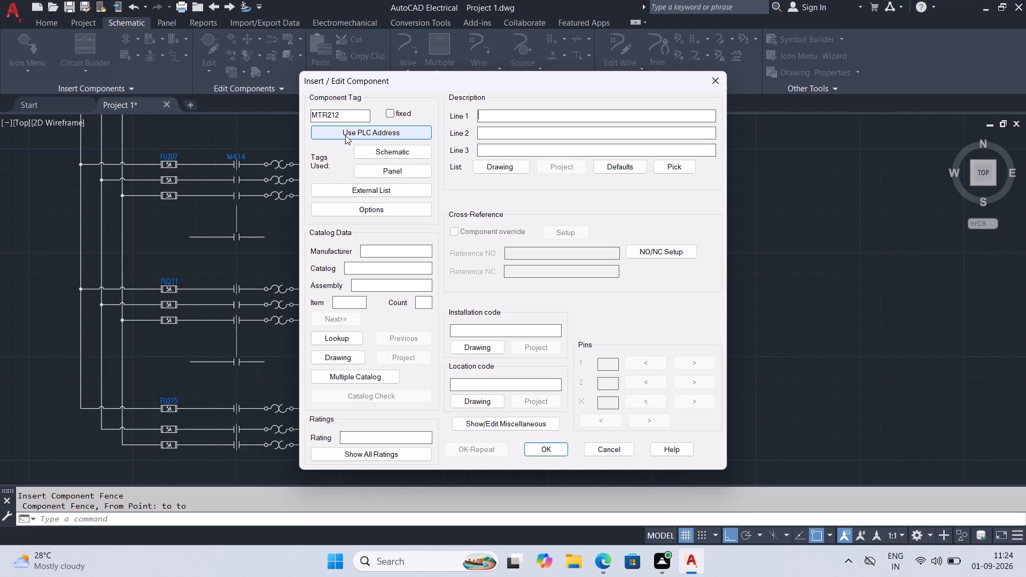
pyautogui.write('HYDRAULIC')
pyautogui.press('space')
pyautogui.write('MOTOR')
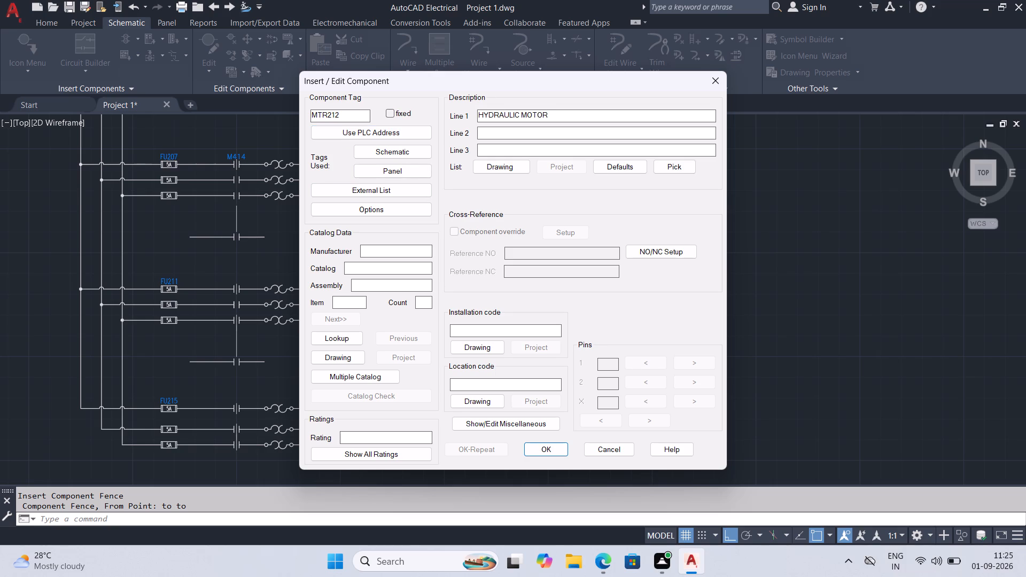
pyautogui.click(543, 449)
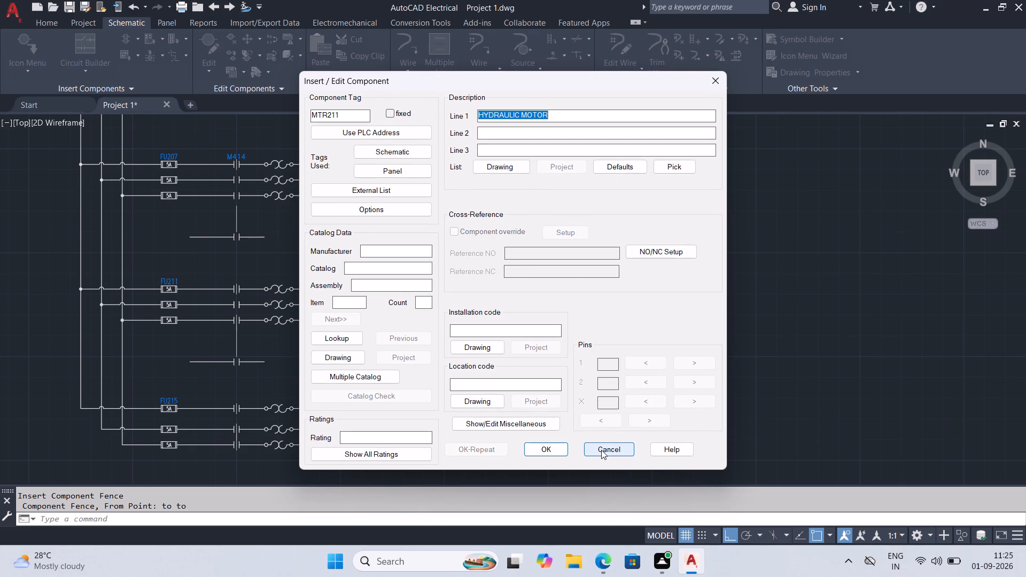
pyautogui.click(601, 450)
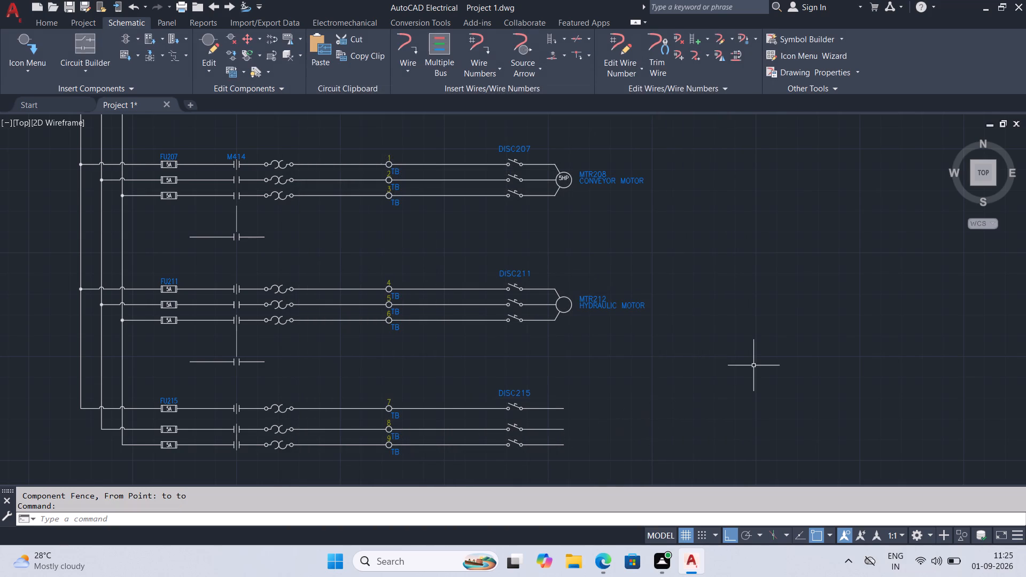
# Set the RATING1 attribute of the hydraulic motor to 5HP.
pyautogui.doubleClick(564, 303)
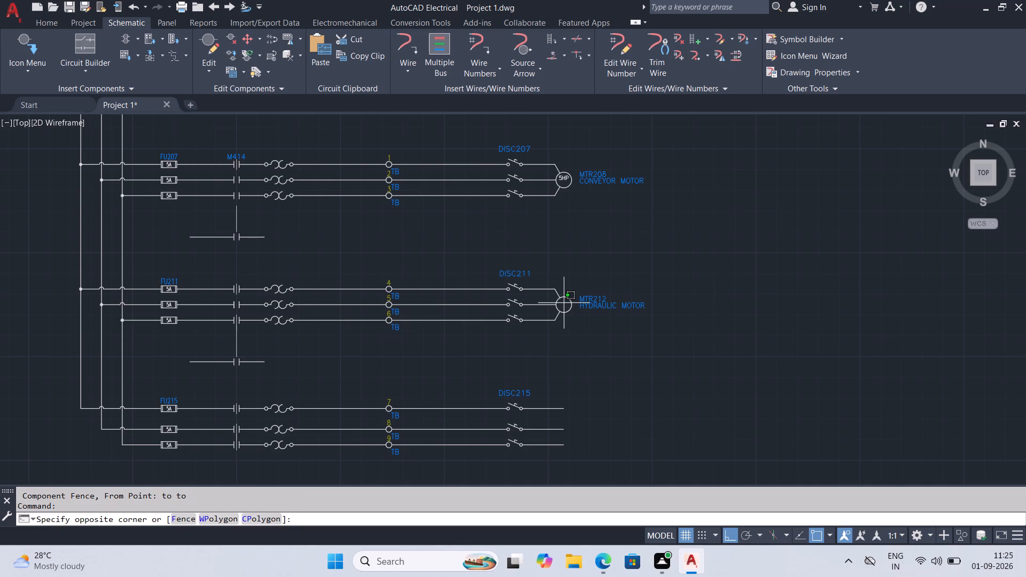
pyautogui.click(565, 304)
pyautogui.doubleClick(582, 304)
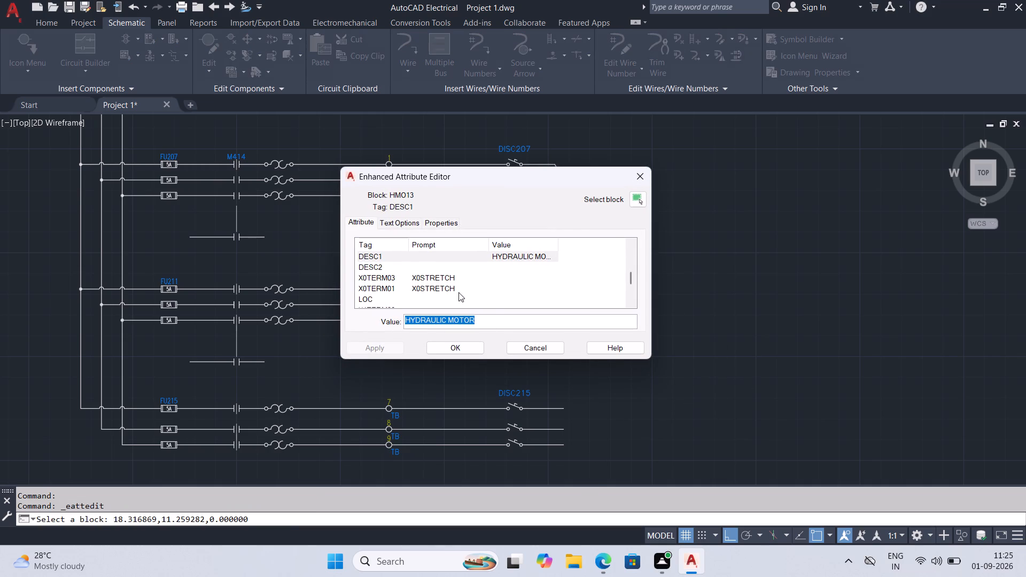
pyautogui.scroll(-1, 456, 291)
pyautogui.scroll(-1, 369, 270)
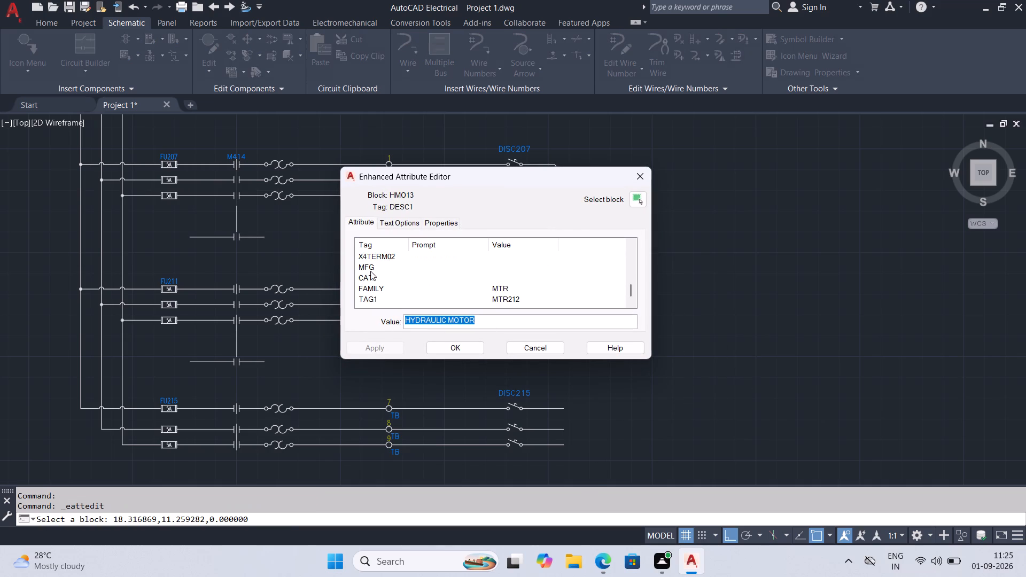
pyautogui.scroll(-2, 383, 290)
pyautogui.scroll(2, 394, 286)
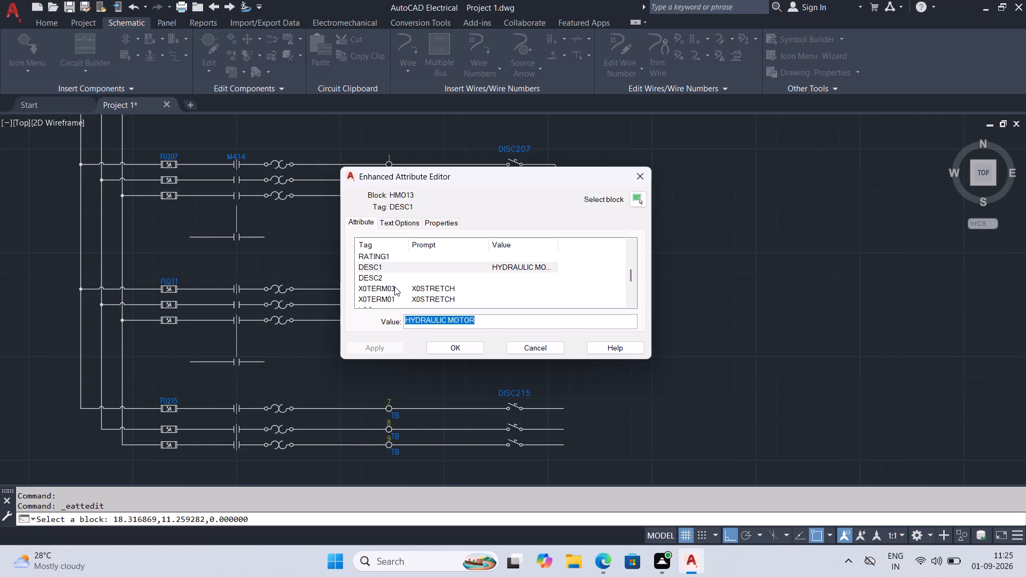
pyautogui.click(387, 254)
pyautogui.click(424, 324)
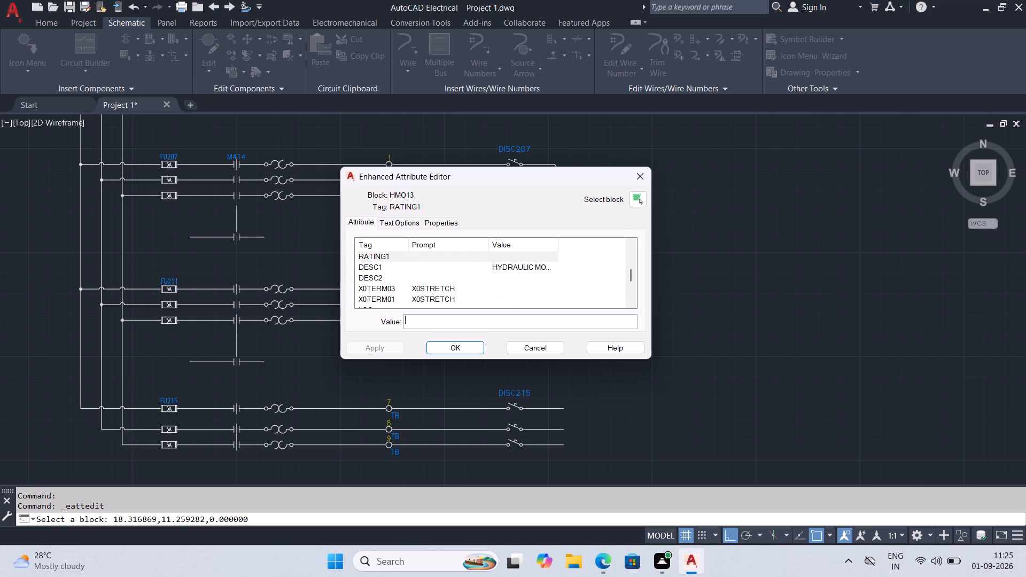
pyautogui.write('5HP')
pyautogui.click(392, 348)
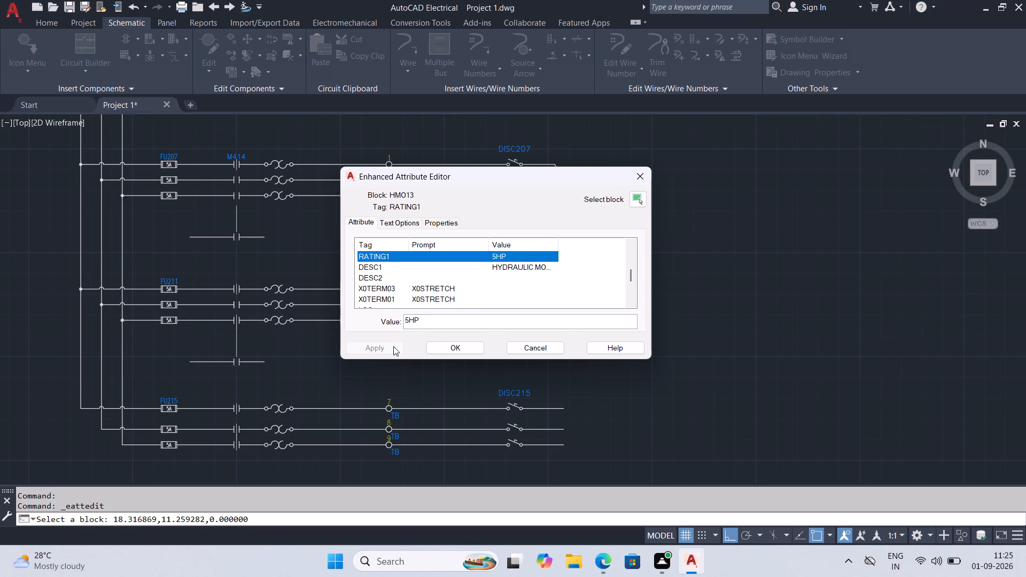
pyautogui.click(440, 347)
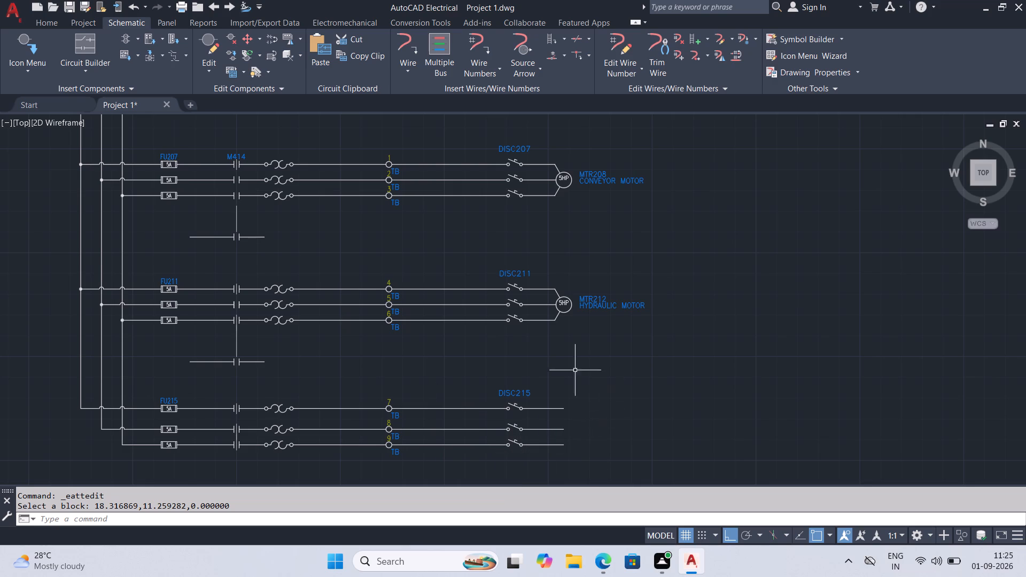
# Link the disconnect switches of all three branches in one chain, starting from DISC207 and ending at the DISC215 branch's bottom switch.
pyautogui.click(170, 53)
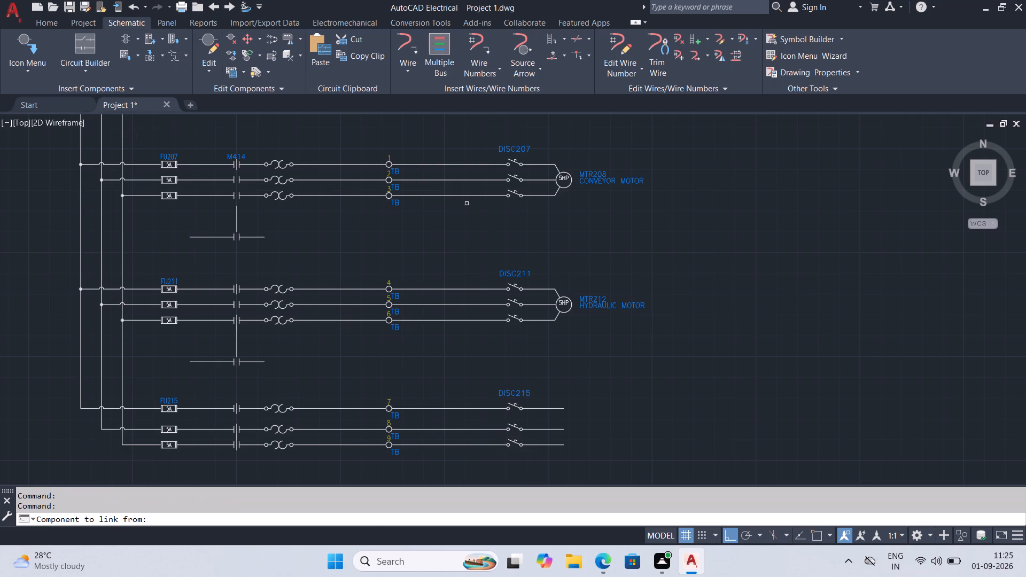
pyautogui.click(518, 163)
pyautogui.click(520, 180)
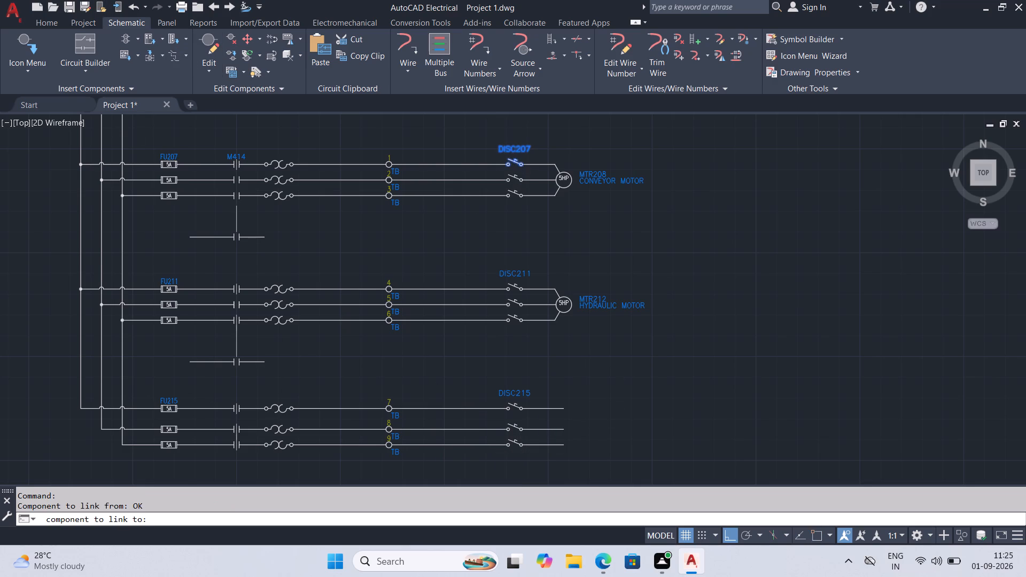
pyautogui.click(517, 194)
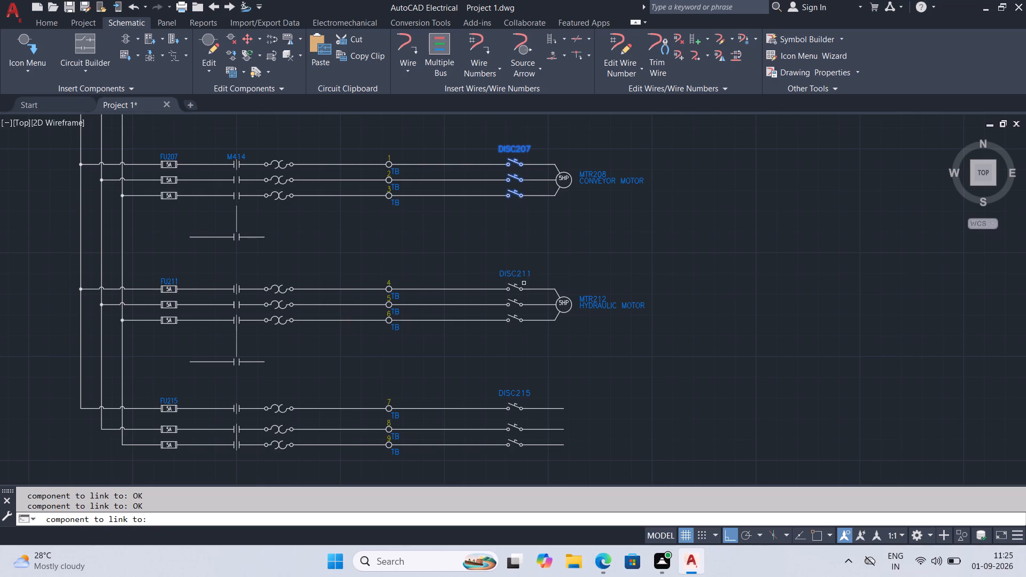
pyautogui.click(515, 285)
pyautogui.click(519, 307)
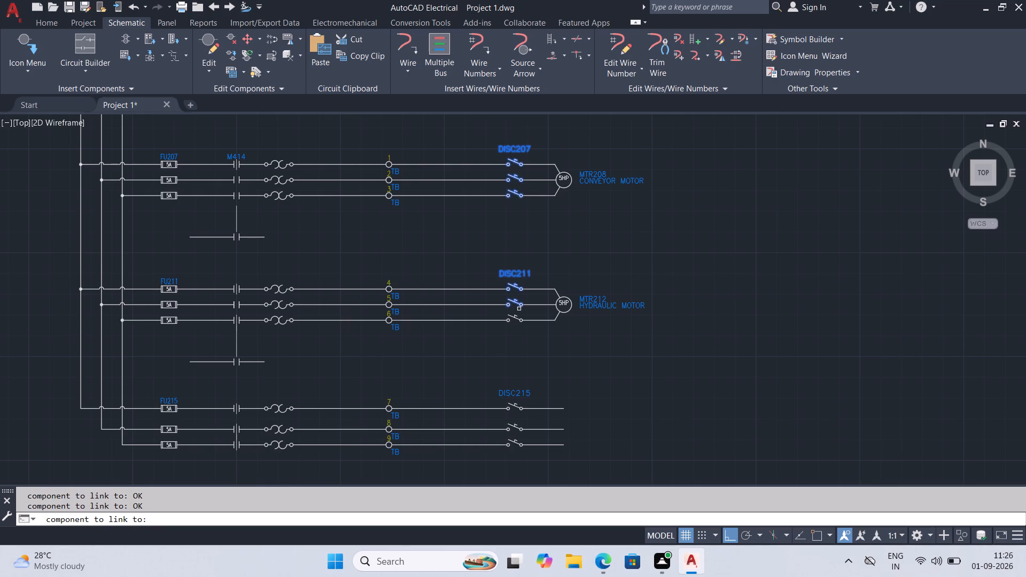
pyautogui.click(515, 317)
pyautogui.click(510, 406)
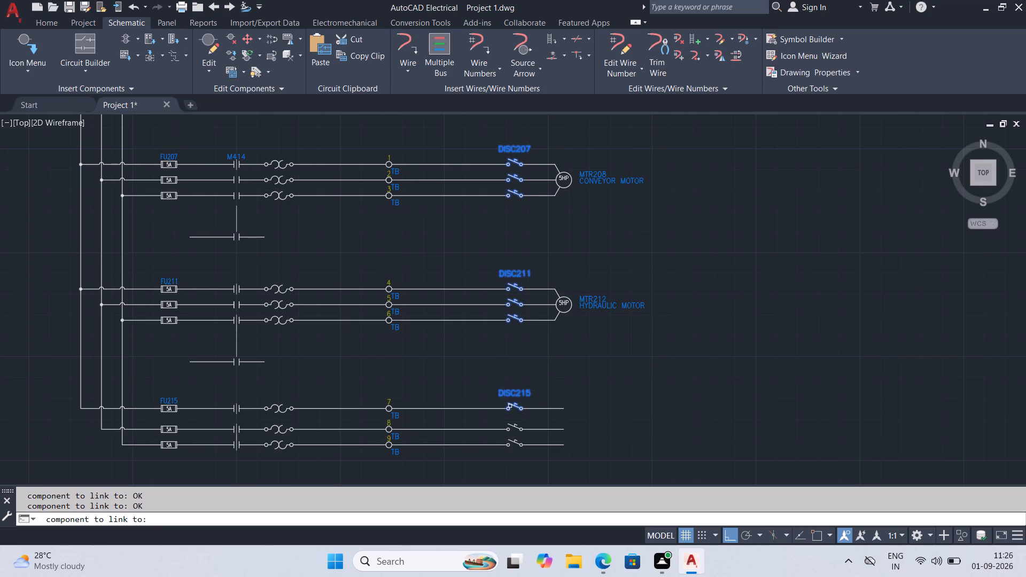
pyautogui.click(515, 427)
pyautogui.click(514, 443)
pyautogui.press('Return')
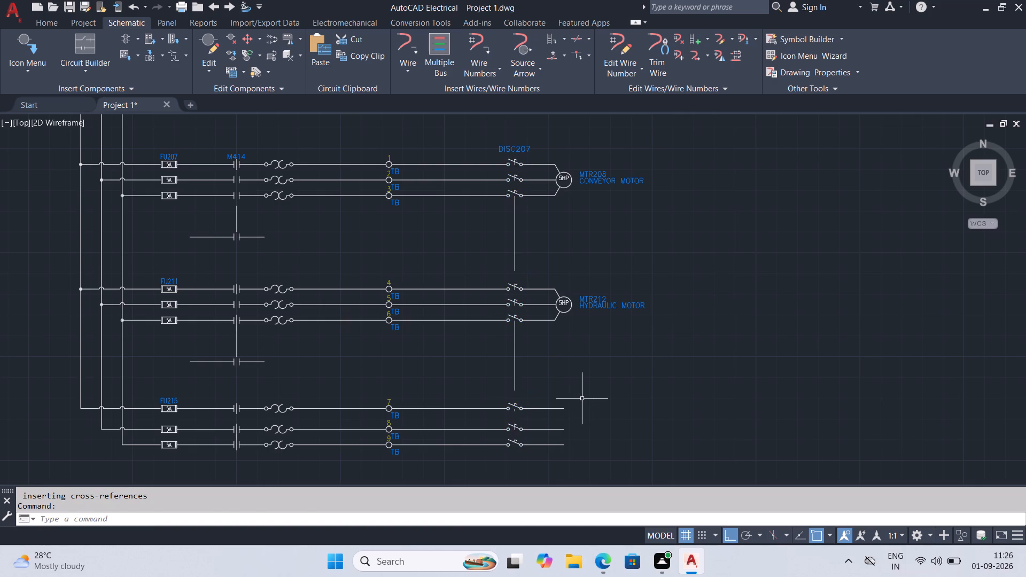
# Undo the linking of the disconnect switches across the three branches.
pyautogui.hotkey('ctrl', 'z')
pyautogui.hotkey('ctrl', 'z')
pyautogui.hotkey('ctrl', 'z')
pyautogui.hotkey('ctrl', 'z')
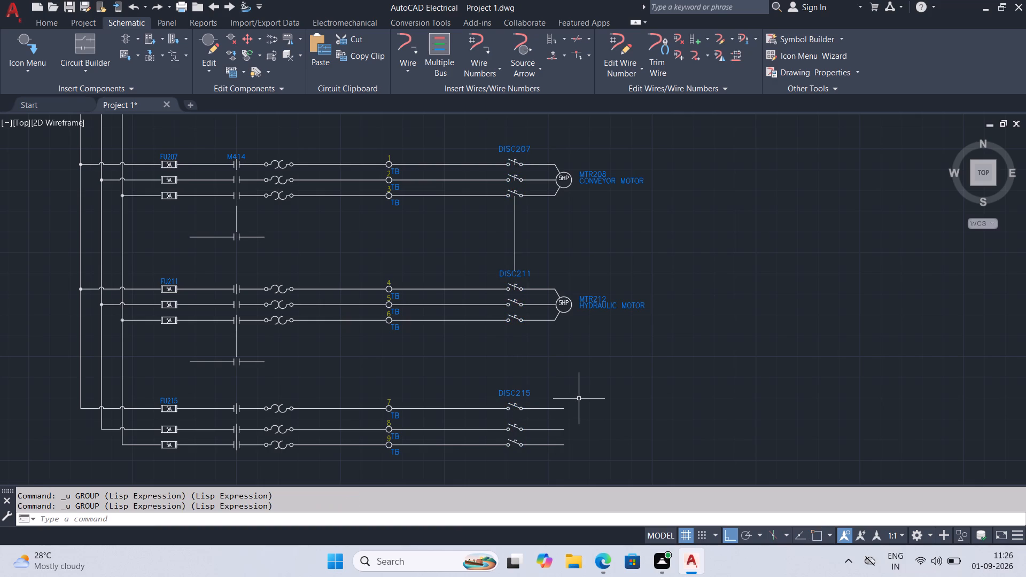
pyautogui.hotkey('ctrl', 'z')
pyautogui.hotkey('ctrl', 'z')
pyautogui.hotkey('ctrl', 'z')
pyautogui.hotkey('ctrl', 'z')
# Link the three disconnect switches of the DISC207 branch, starting from the top switch and ending at the bottom one.
pyautogui.click(174, 53)
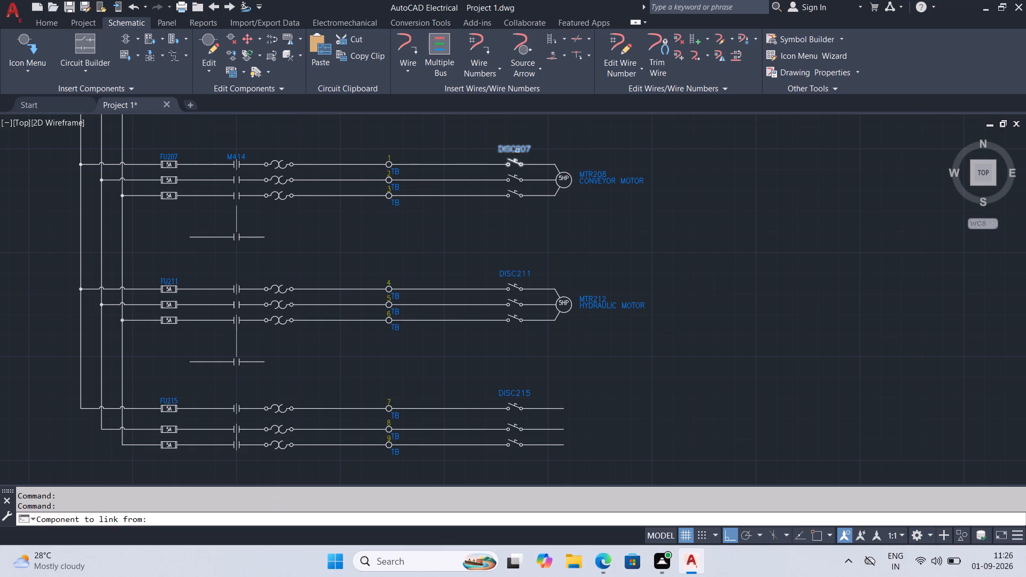
pyautogui.click(516, 161)
pyautogui.click(516, 178)
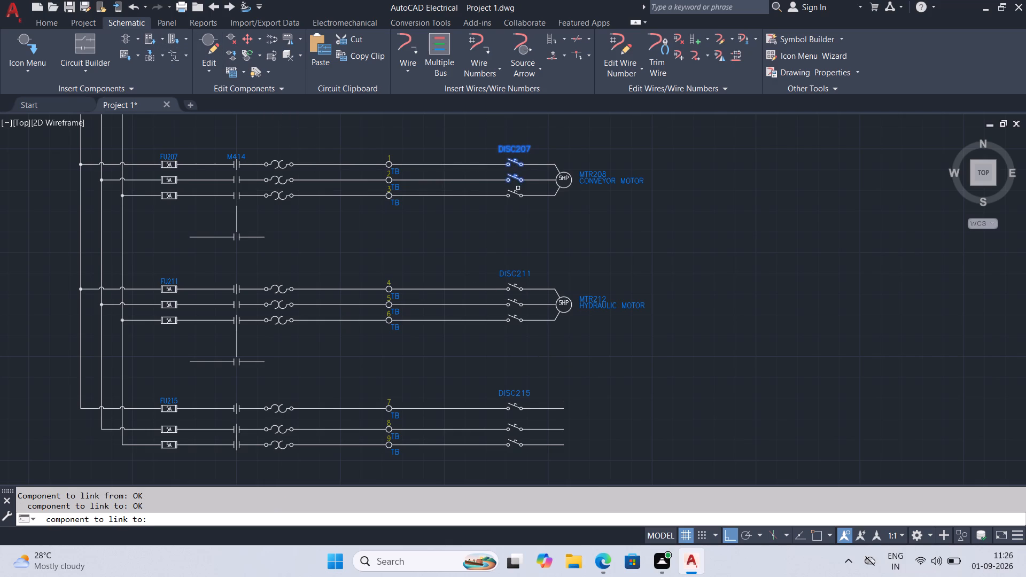
pyautogui.click(517, 196)
pyautogui.press('Return')
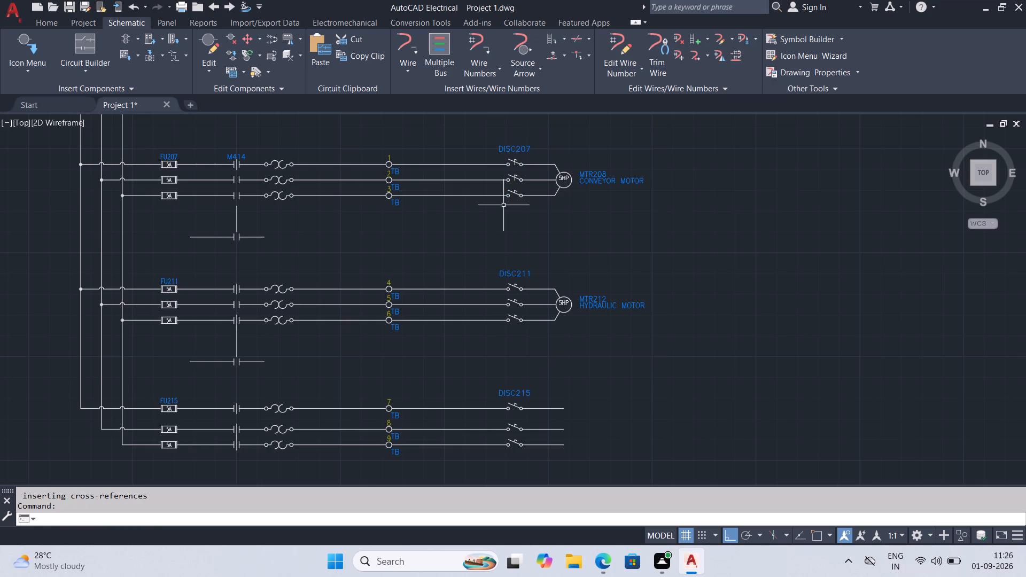
# Link the three disconnect switches of the DISC211 branch, starting from the top switch and ending at the bottom one.
pyautogui.click(174, 58)
pyautogui.click(518, 287)
pyautogui.click(519, 301)
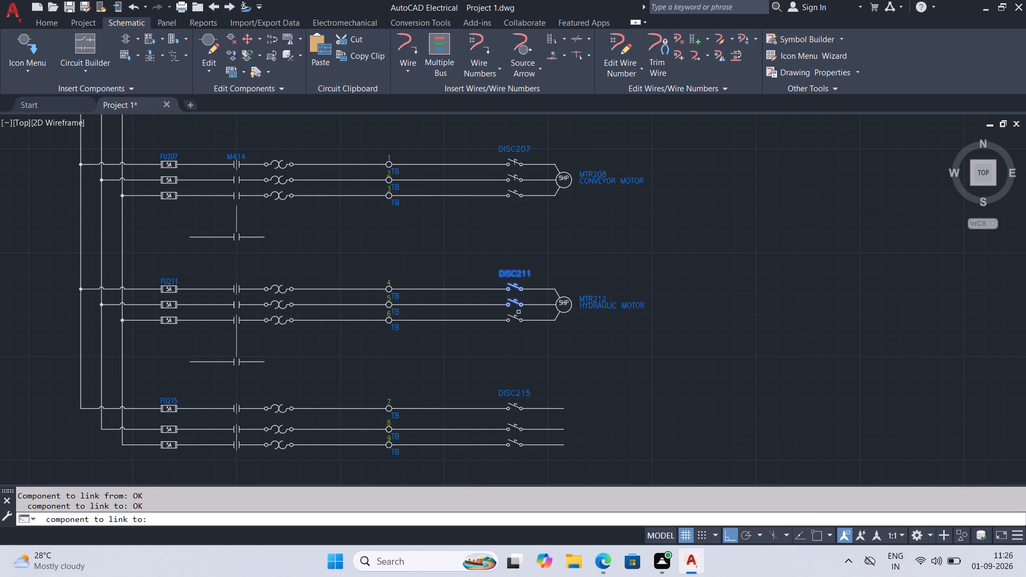
pyautogui.click(517, 316)
pyautogui.press('Return')
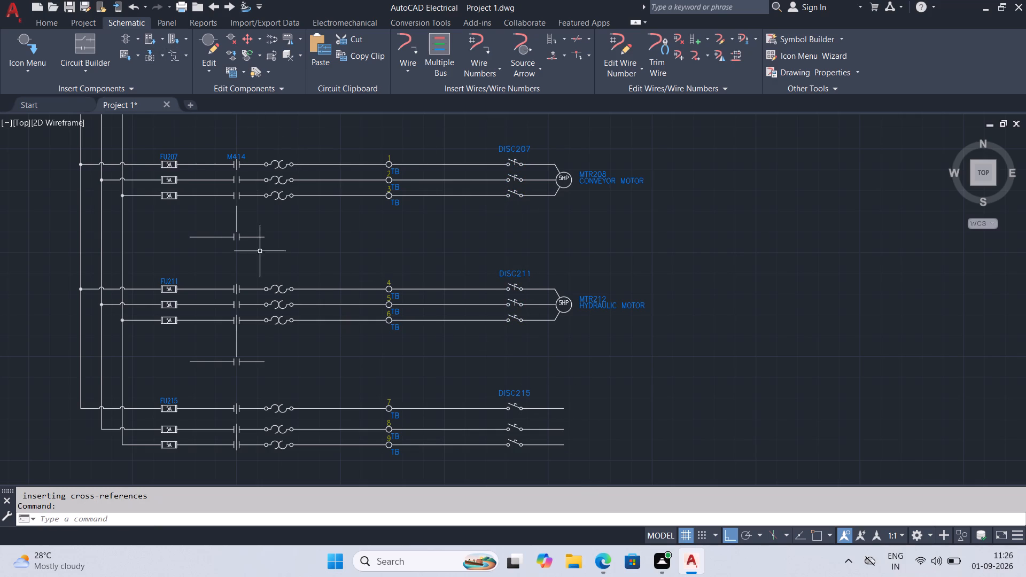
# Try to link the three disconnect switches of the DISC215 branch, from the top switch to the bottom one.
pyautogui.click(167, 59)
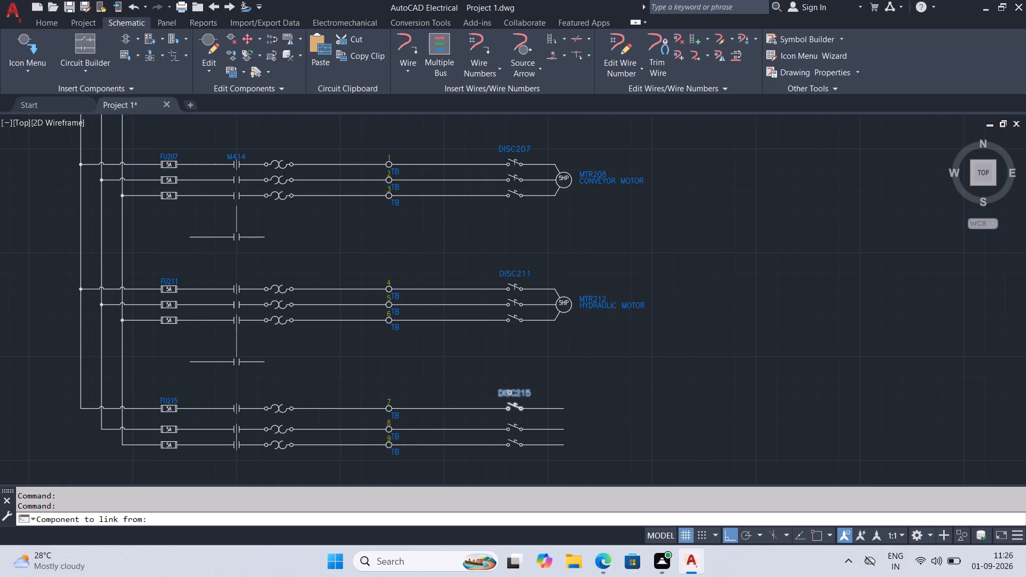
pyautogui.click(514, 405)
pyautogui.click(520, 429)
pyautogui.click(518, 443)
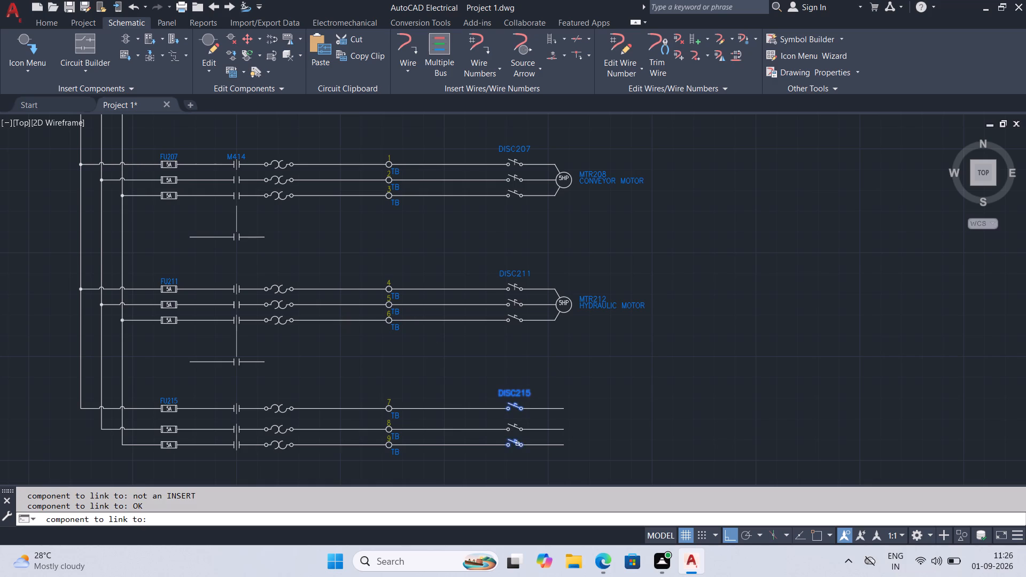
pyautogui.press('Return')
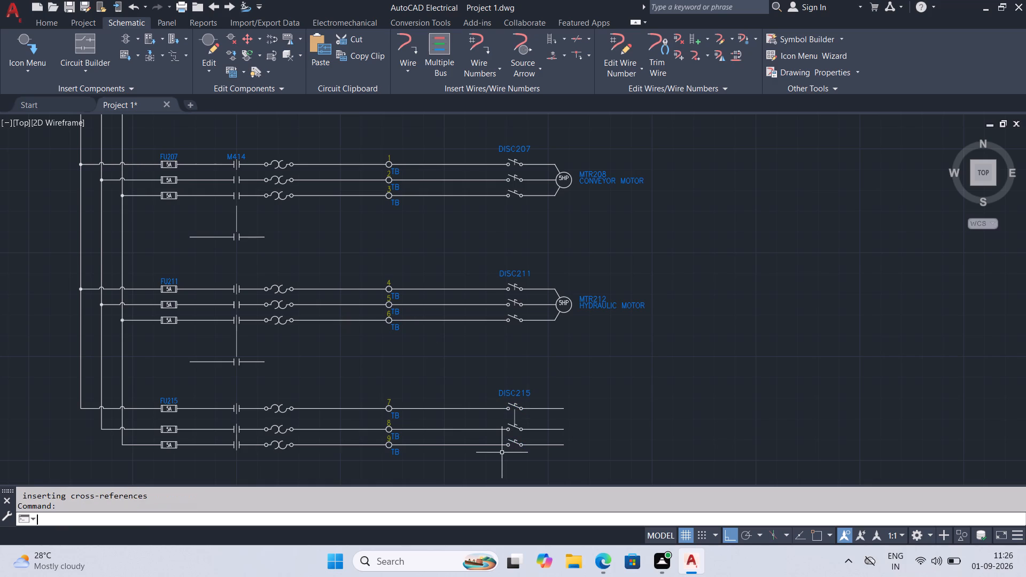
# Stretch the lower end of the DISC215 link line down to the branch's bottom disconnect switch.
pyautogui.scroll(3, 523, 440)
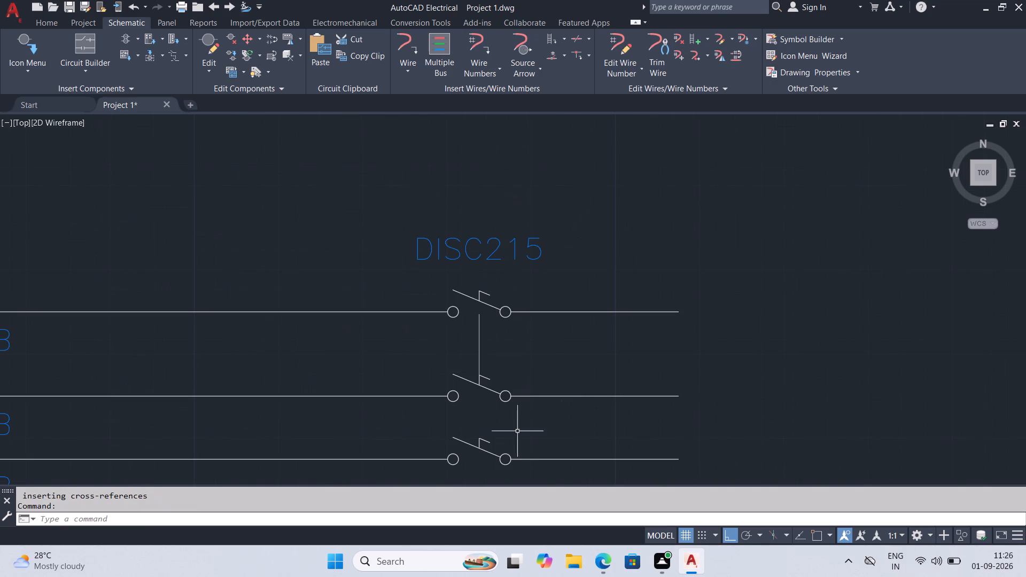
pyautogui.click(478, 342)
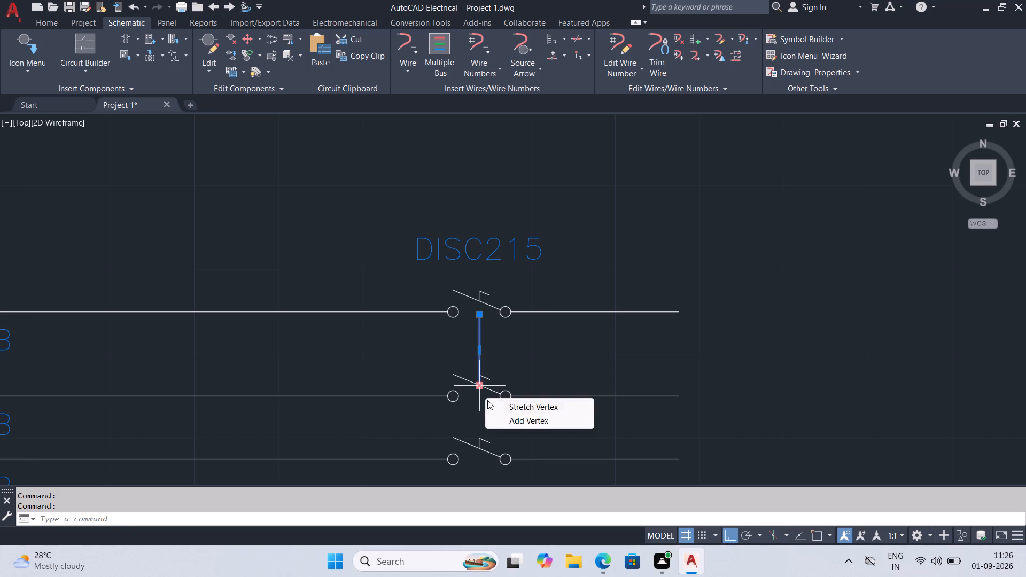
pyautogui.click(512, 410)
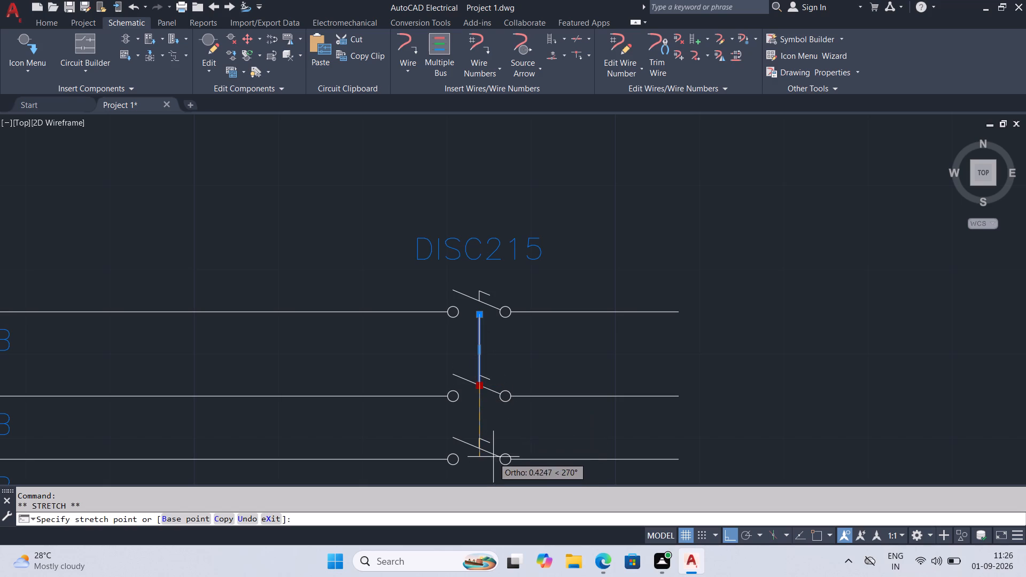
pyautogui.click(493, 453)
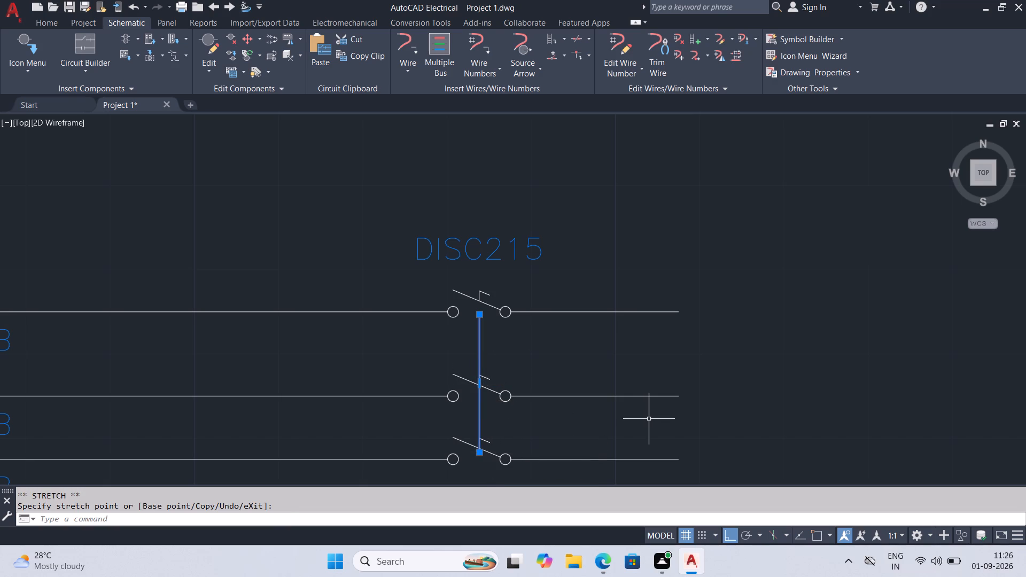
# Save the drawing.
pyautogui.hotkey('ctrl', 's')
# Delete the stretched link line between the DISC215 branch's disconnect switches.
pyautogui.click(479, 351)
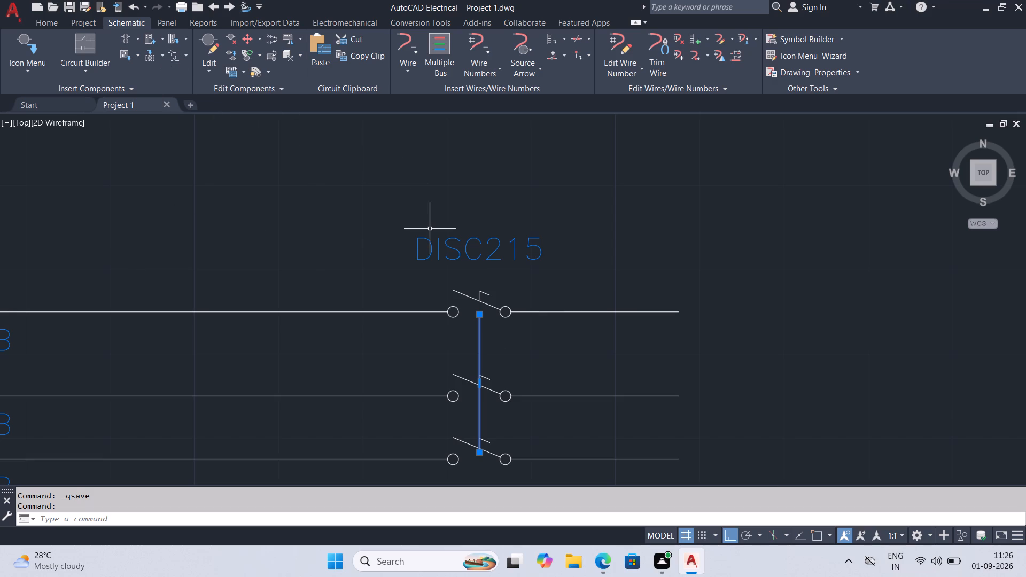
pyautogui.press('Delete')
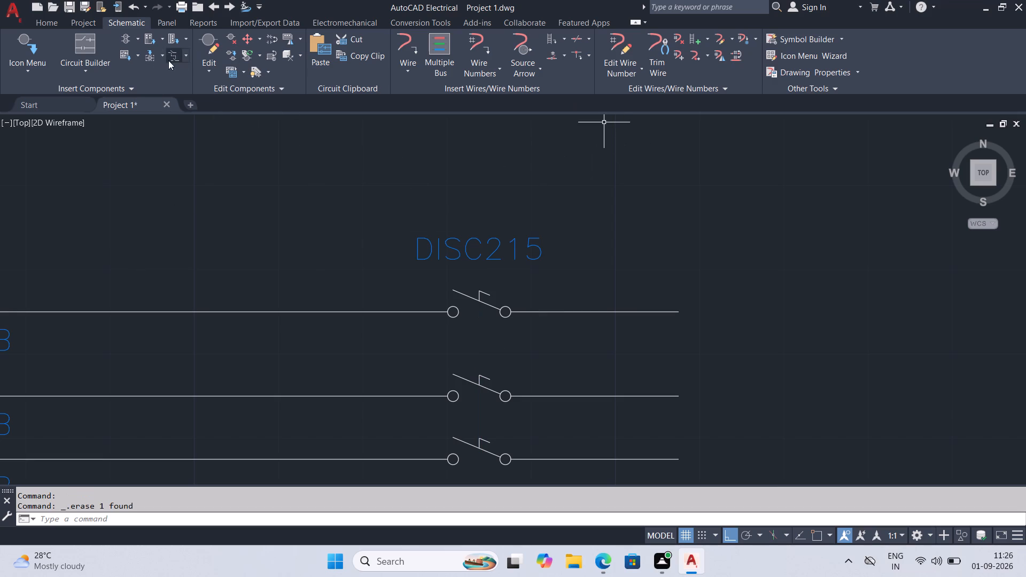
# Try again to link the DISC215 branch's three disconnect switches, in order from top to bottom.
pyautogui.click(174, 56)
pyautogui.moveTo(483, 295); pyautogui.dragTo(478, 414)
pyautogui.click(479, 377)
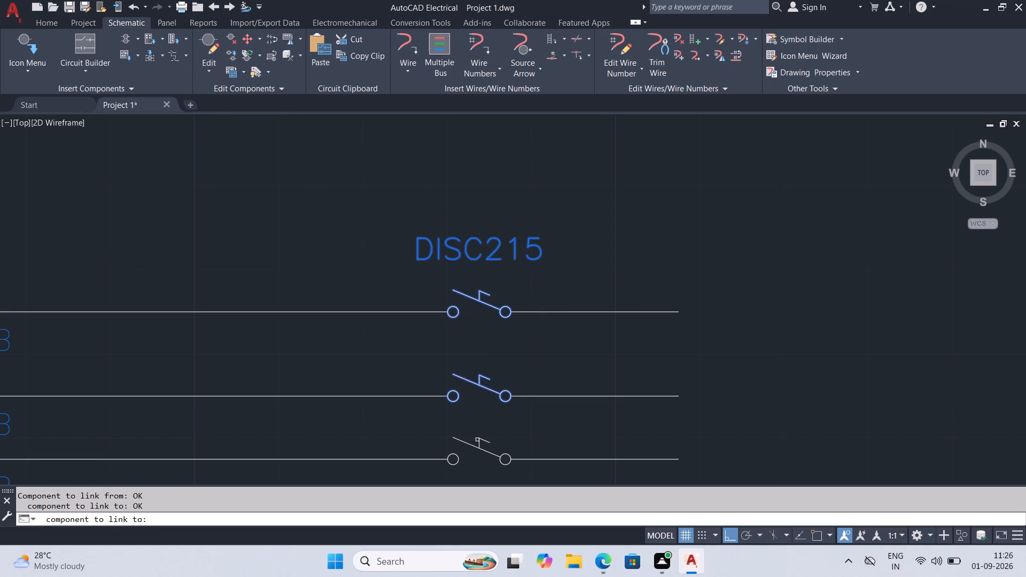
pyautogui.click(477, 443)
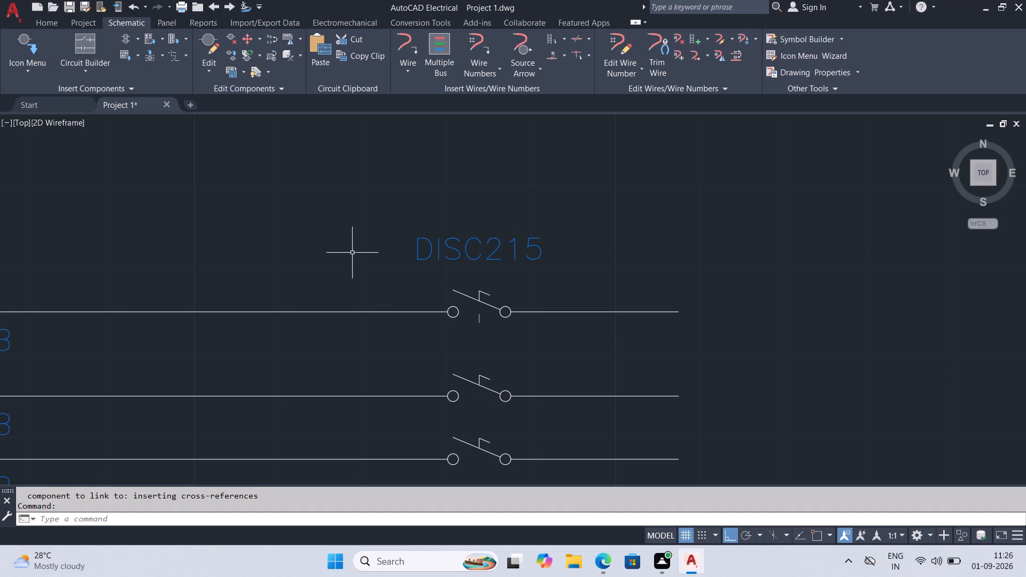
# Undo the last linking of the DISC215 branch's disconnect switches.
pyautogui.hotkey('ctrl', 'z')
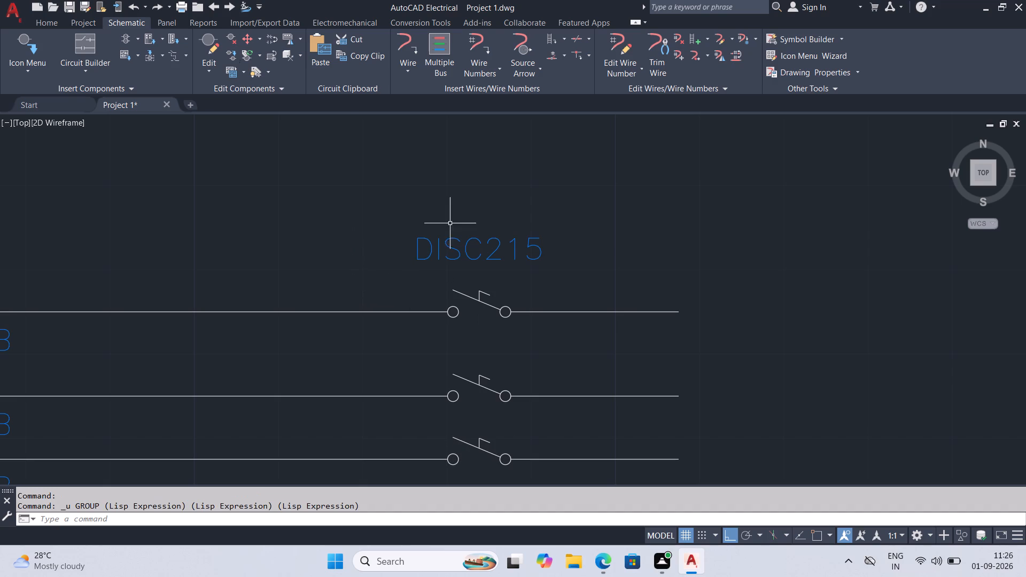
# Link the DISC215 branch's top disconnect switch to the middle switch and on to the bottom switch.
pyautogui.click(176, 59)
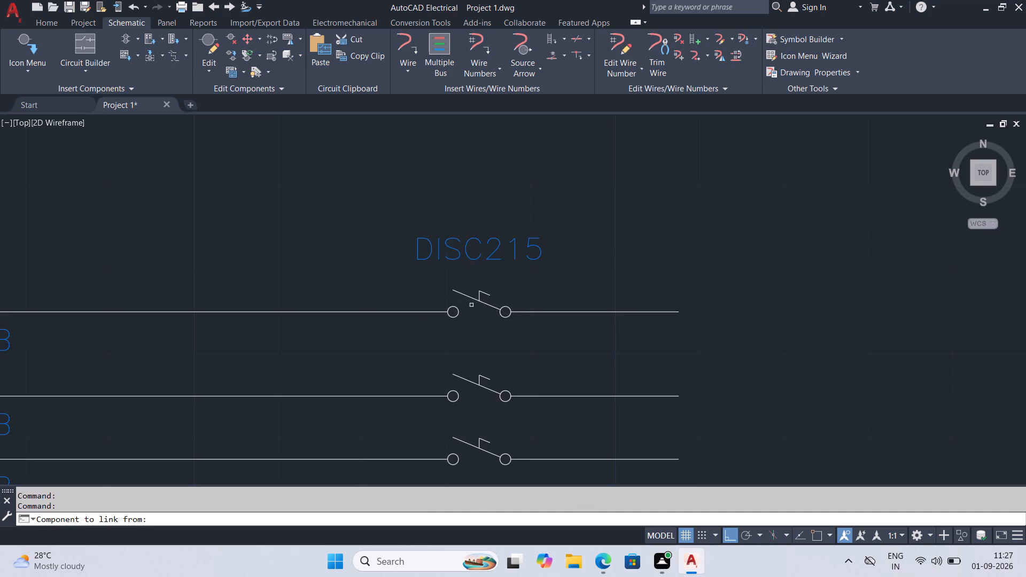
pyautogui.click(479, 300)
pyautogui.click(481, 377)
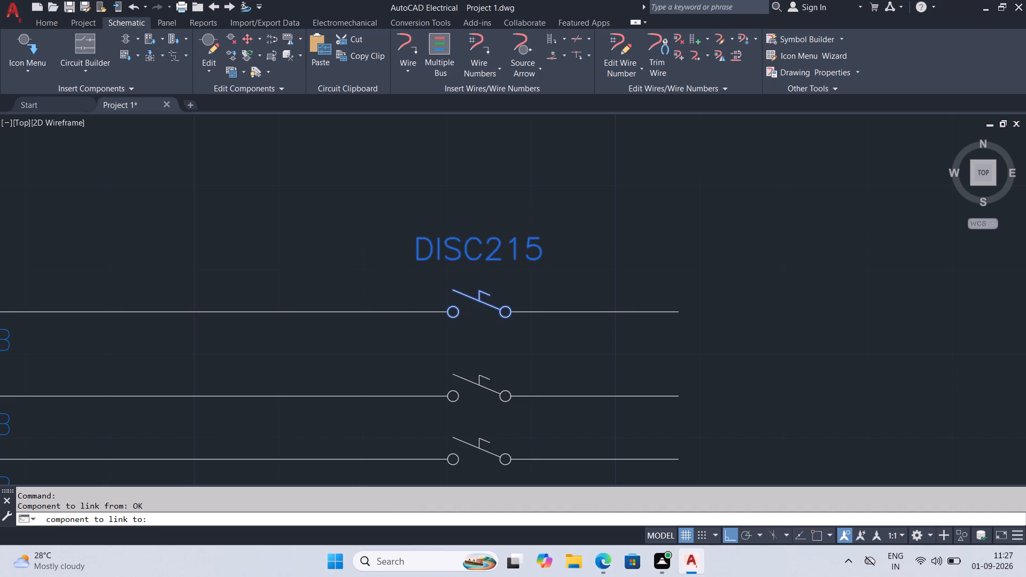
pyautogui.click(480, 441)
pyautogui.press('Return')
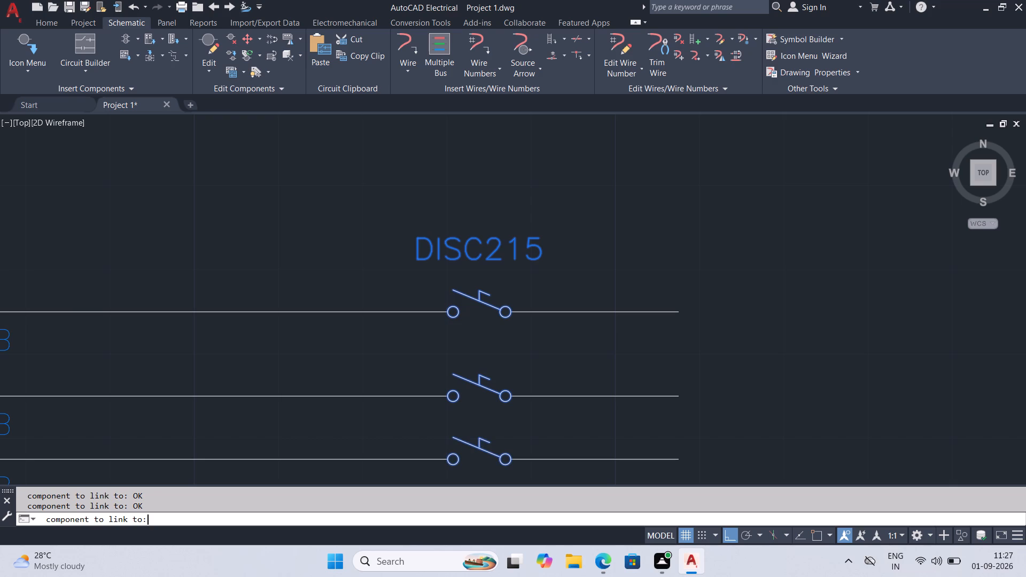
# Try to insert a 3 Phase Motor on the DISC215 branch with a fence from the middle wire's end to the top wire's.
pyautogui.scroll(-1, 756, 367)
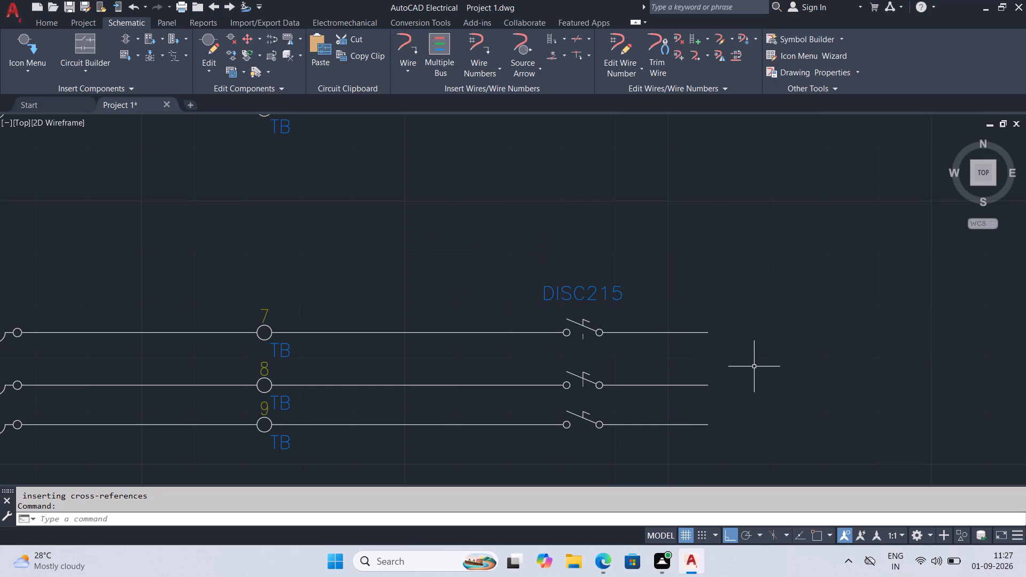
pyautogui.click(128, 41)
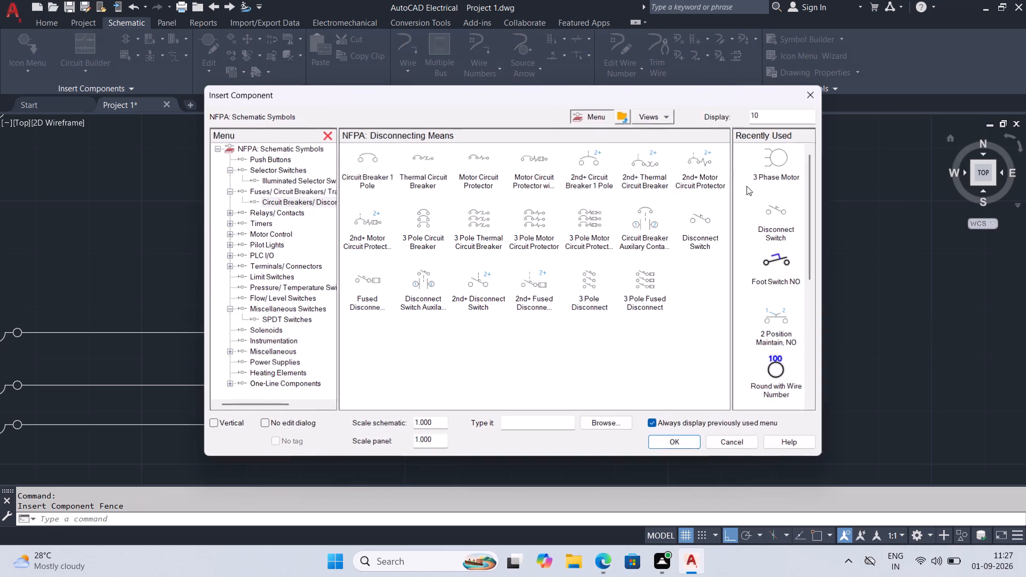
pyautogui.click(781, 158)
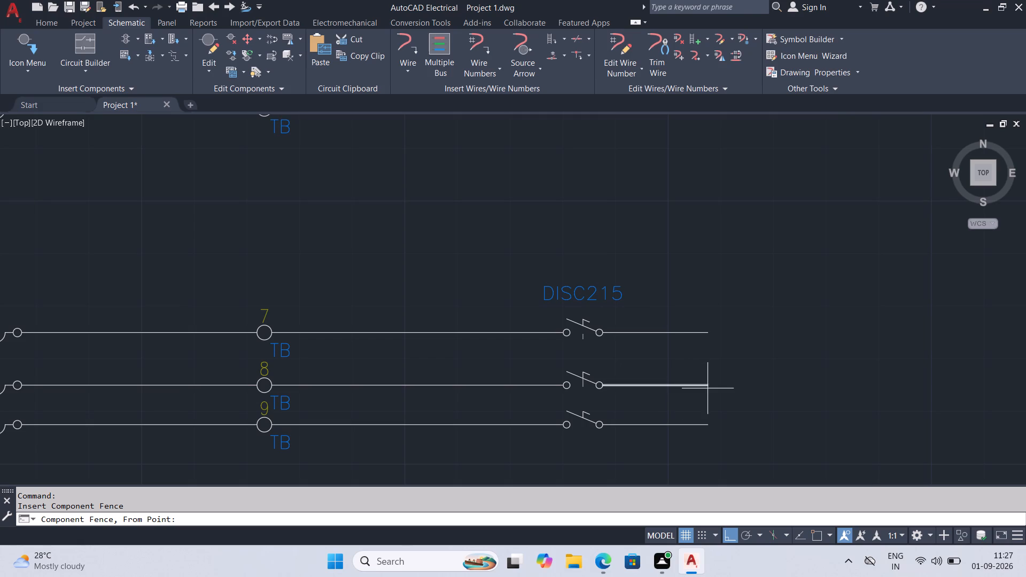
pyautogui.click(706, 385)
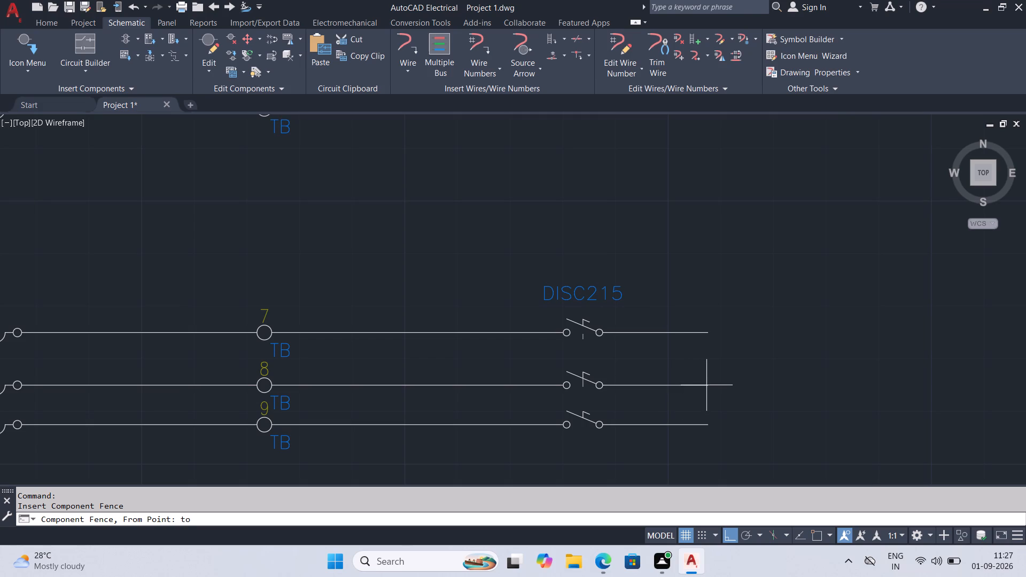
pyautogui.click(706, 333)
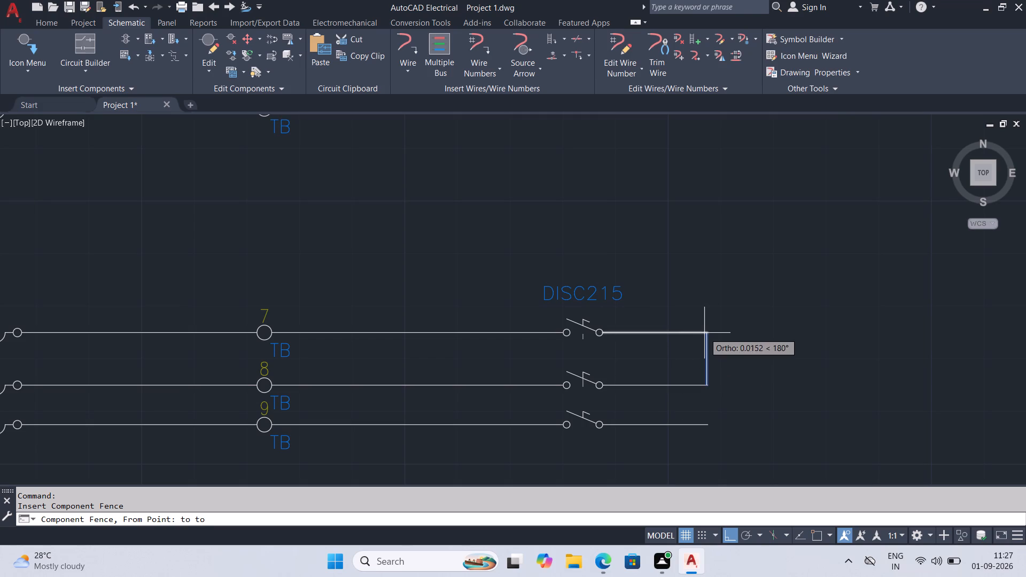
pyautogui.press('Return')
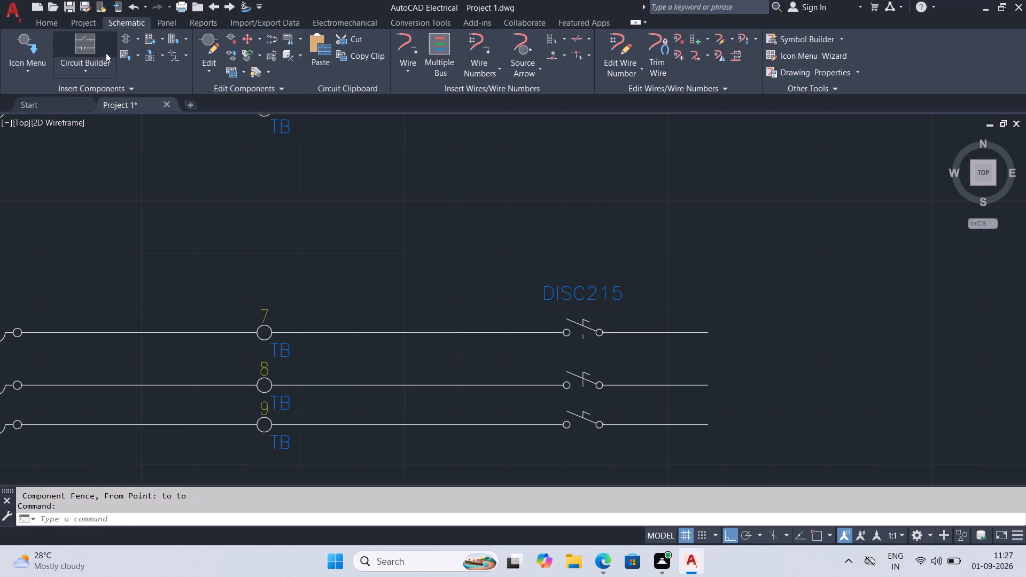
# Insert the 3 Phase Motor on the DISC215 branch with a fence from the middle wire's end to the top wire's, keeping all.
pyautogui.click(126, 38)
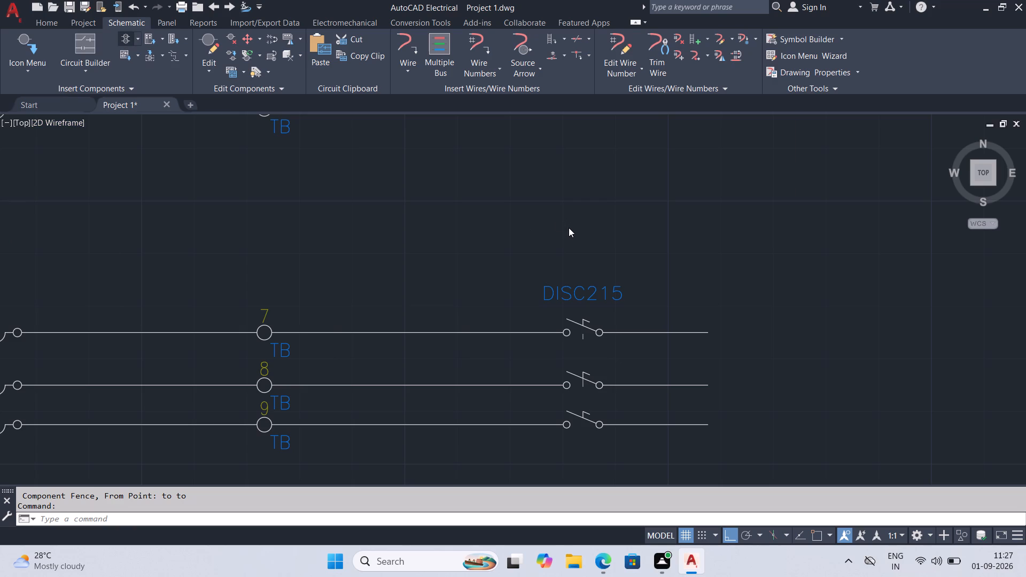
pyautogui.click(782, 160)
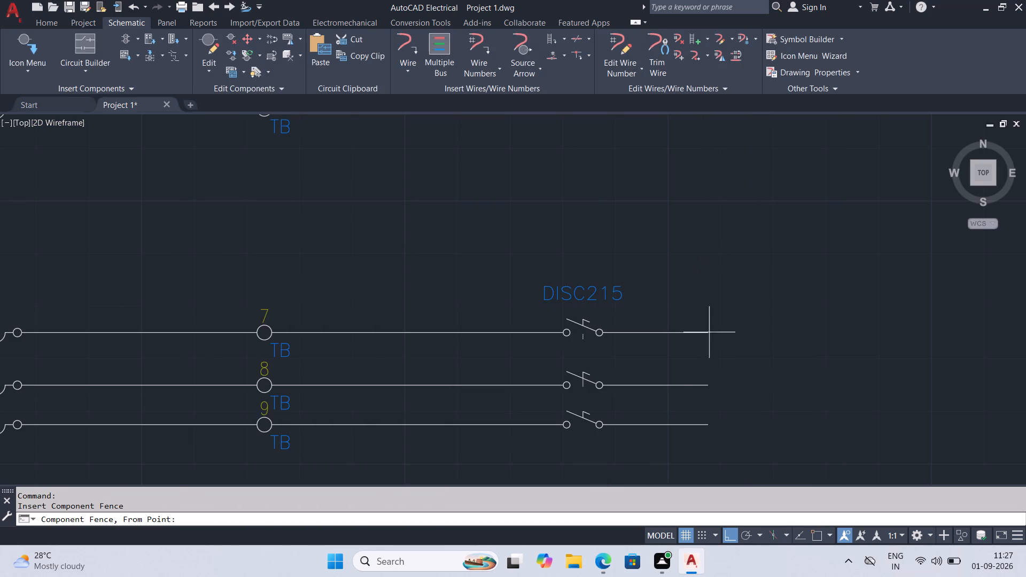
pyautogui.click(706, 386)
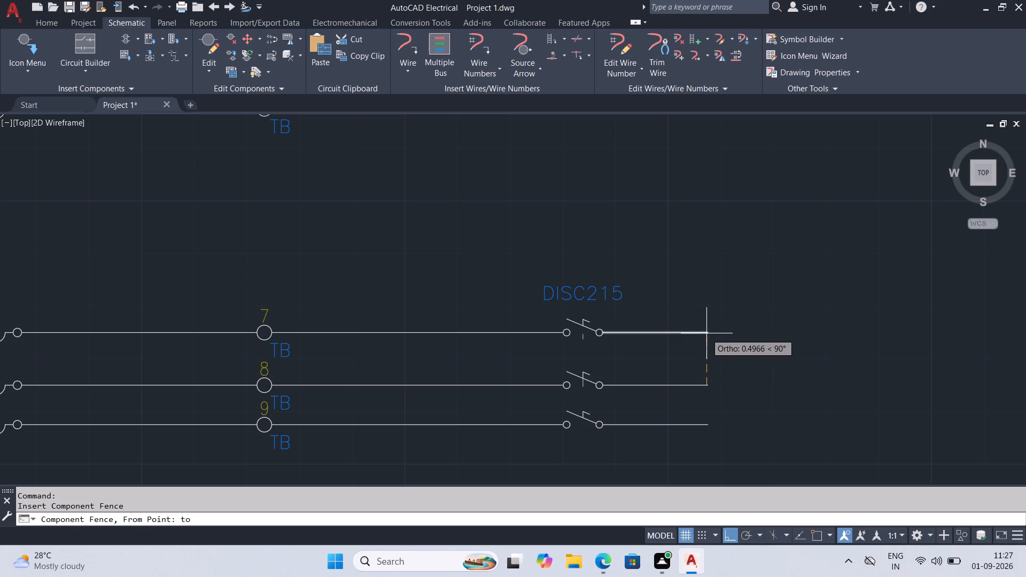
pyautogui.click(706, 333)
pyautogui.press('Return')
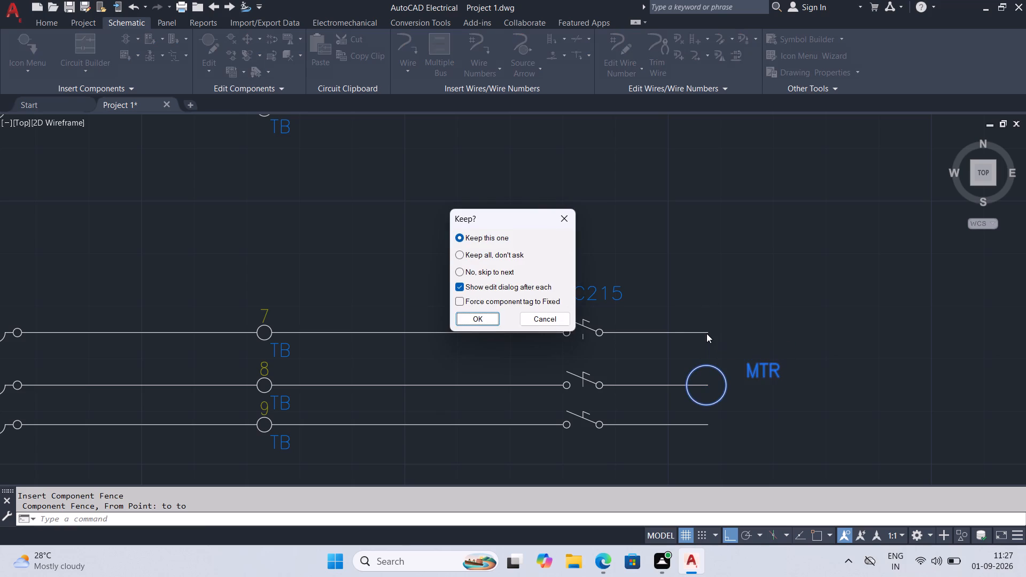
pyautogui.click(481, 251)
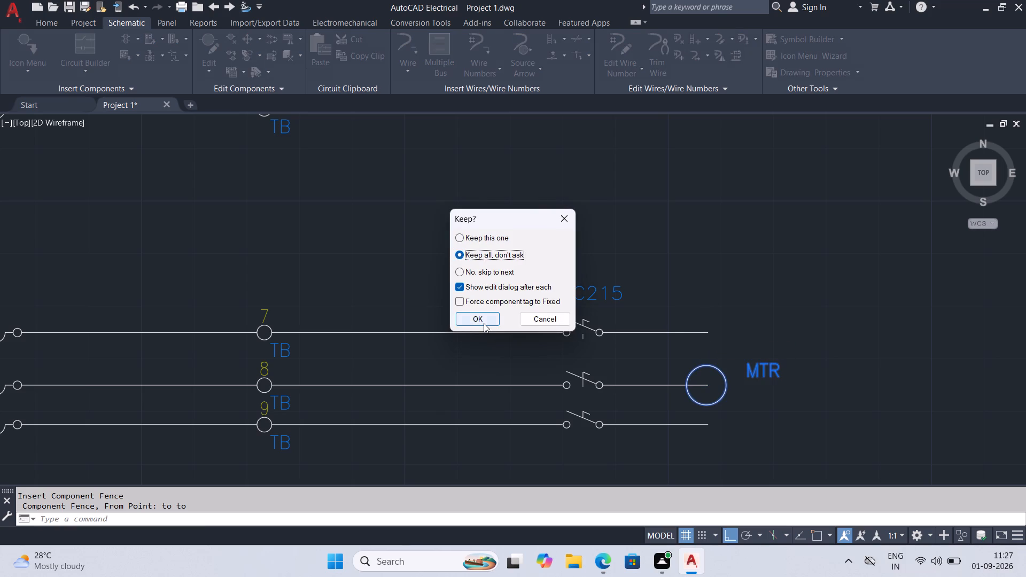
pyautogui.click(485, 323)
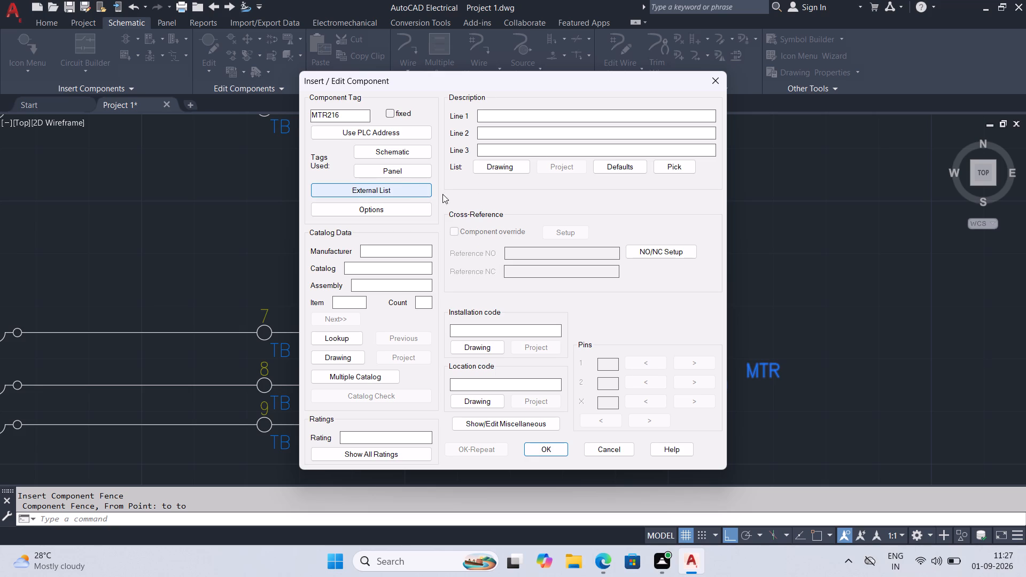
# Set the DISC215 branch motor's first description line to INDEXING MOTOR.
pyautogui.click(516, 112)
pyautogui.write('INDE')
pyautogui.write('XING')
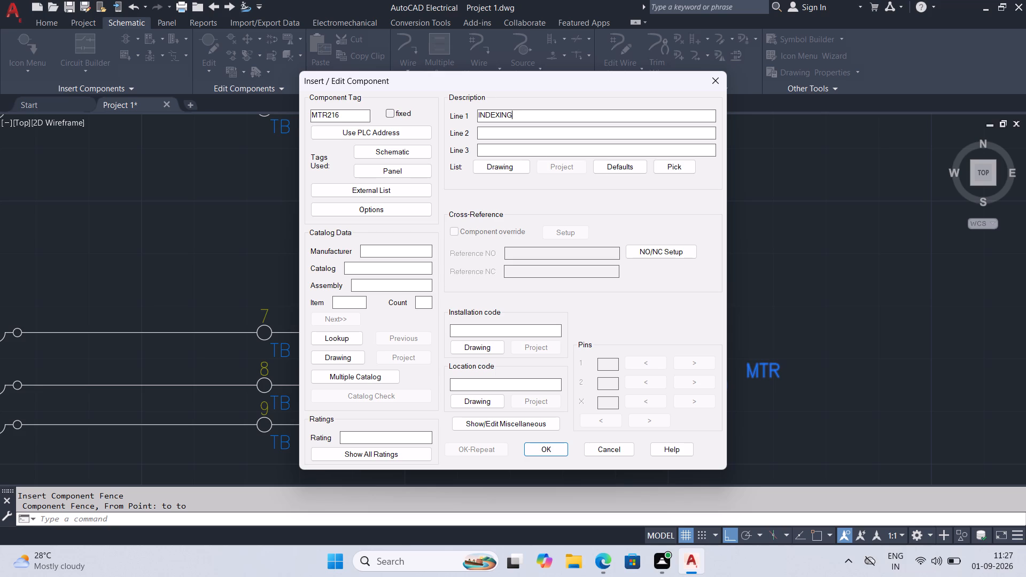
pyautogui.press('space')
pyautogui.write('MOTOR')
pyautogui.click(552, 446)
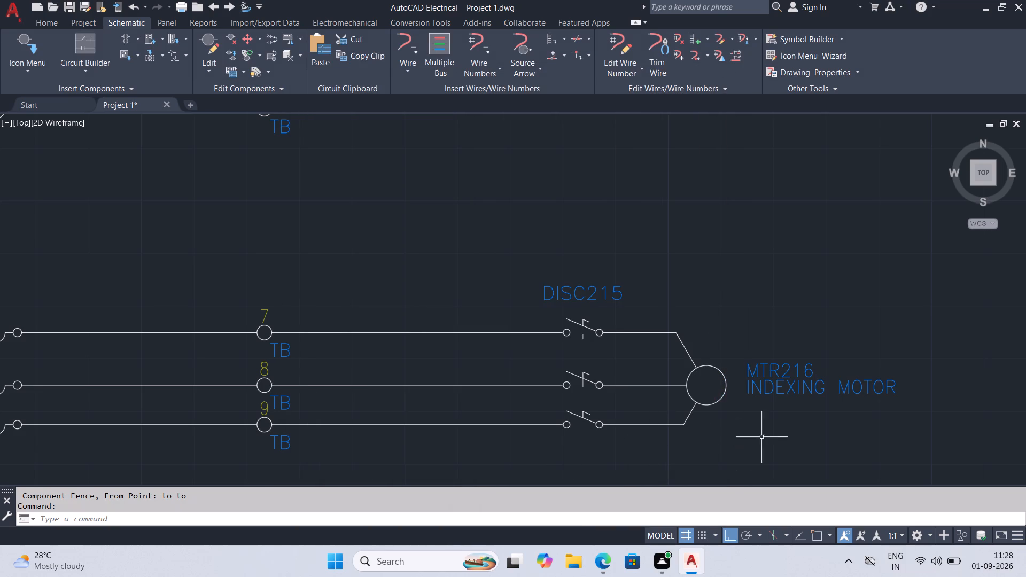
# Set the indexing motor's RATING1 attribute to 5HP.
pyautogui.doubleClick(768, 383)
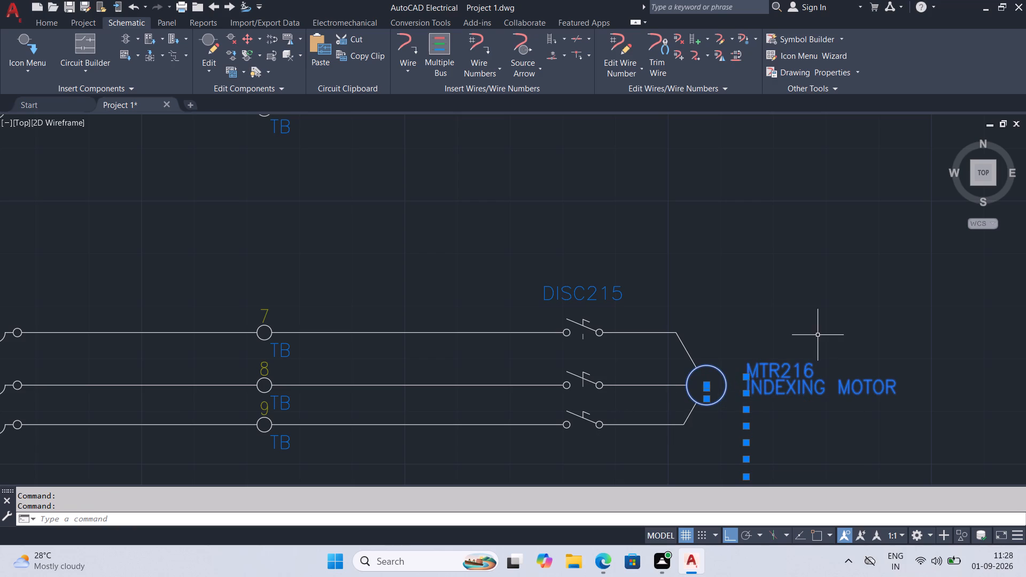
pyautogui.doubleClick(797, 375)
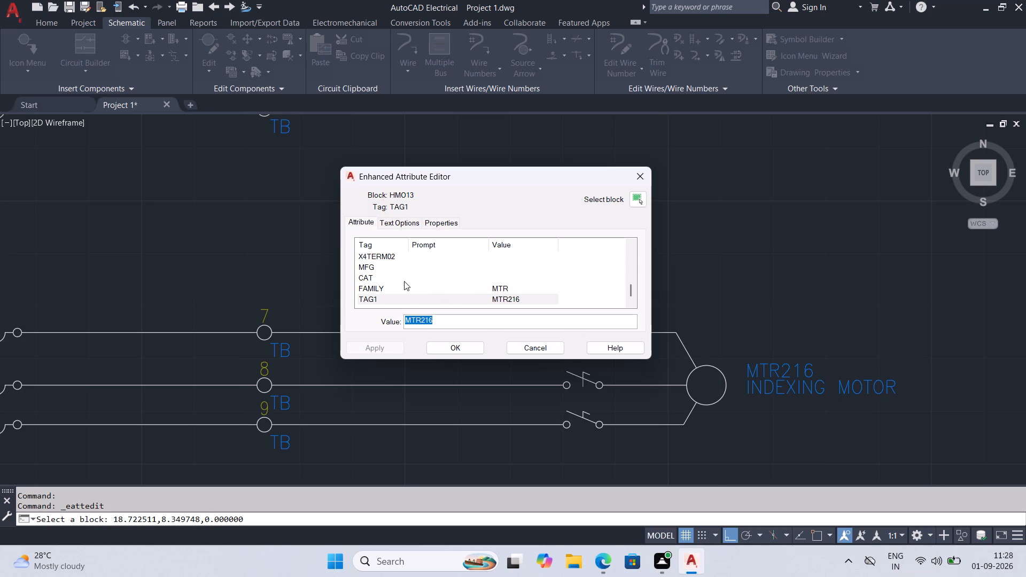
pyautogui.scroll(-1, 404, 281)
pyautogui.scroll(-1, 359, 305)
pyautogui.scroll(1, 366, 286)
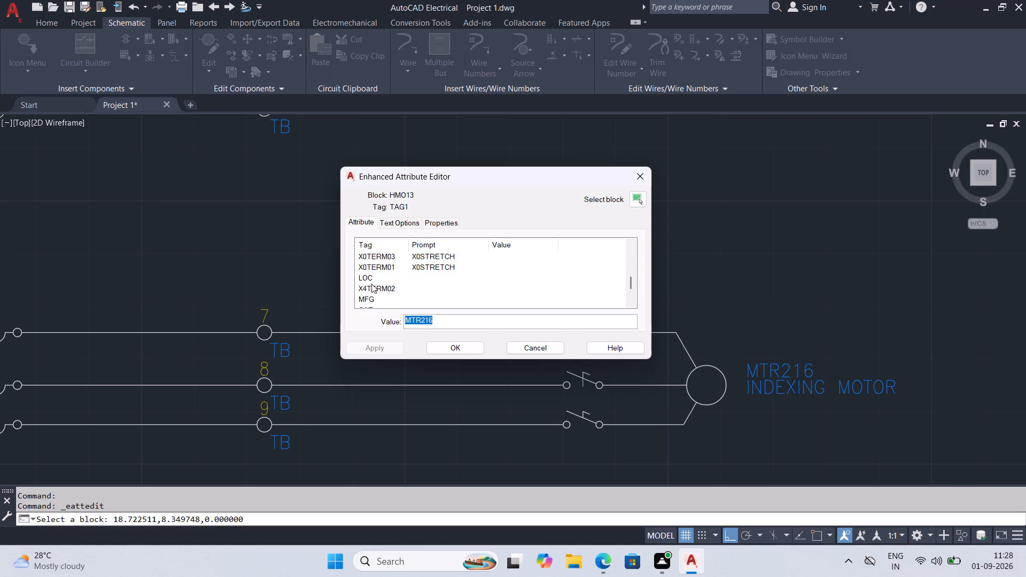
pyautogui.scroll(1, 373, 284)
pyautogui.click(379, 253)
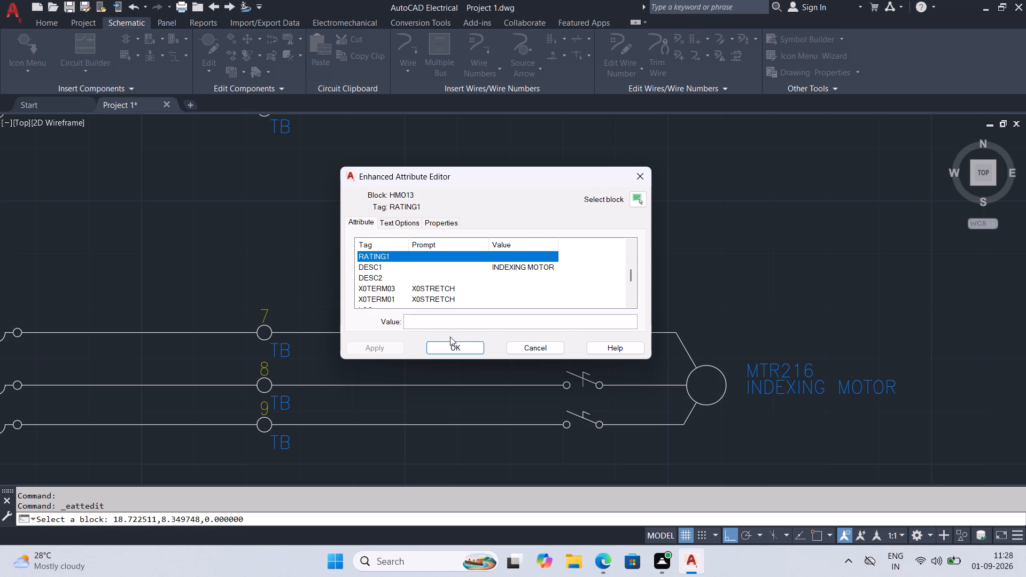
pyautogui.click(444, 322)
pyautogui.write('5HP')
pyautogui.click(368, 345)
pyautogui.click(442, 348)
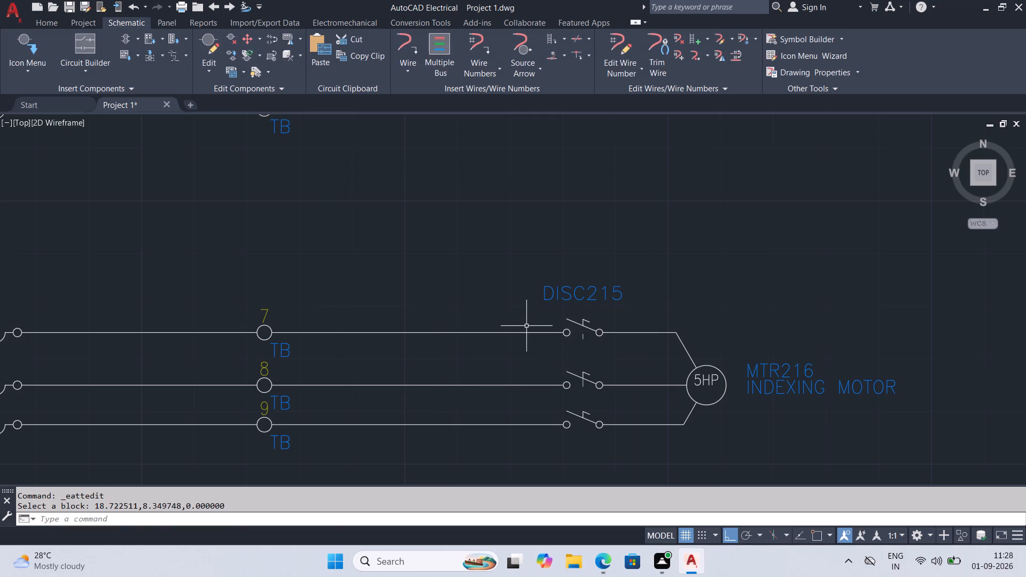
# Draw a wire from the indexing motor's lower outer connection, running diagonally a short way and straight down past the bottom phase wire.
pyautogui.click(412, 38)
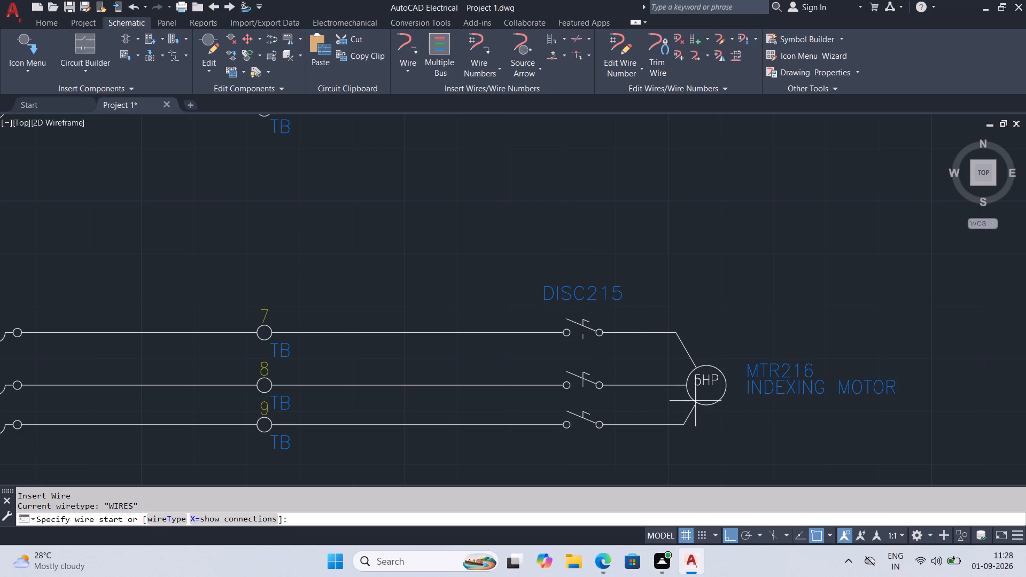
pyautogui.click(724, 396)
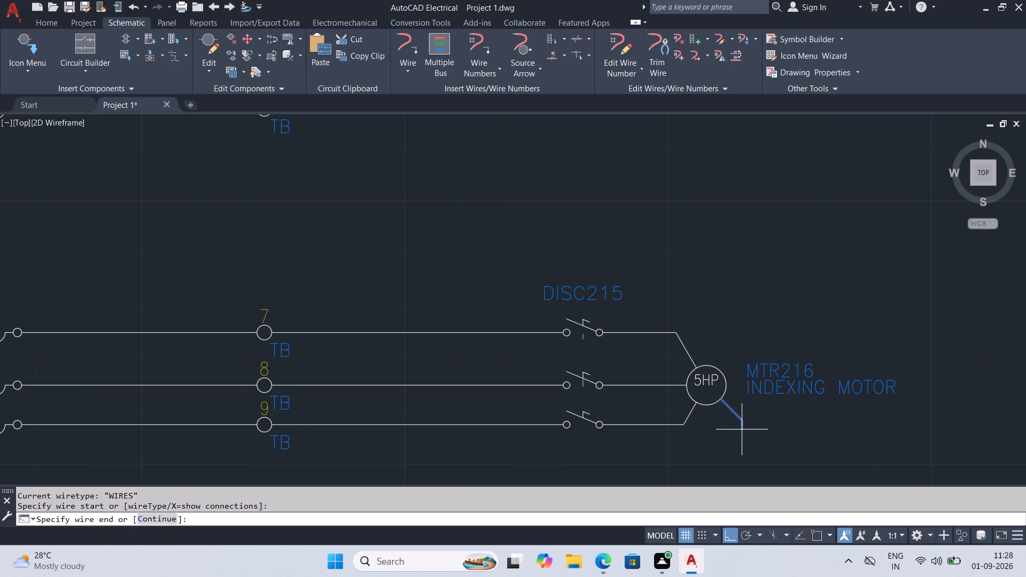
pyautogui.click(740, 425)
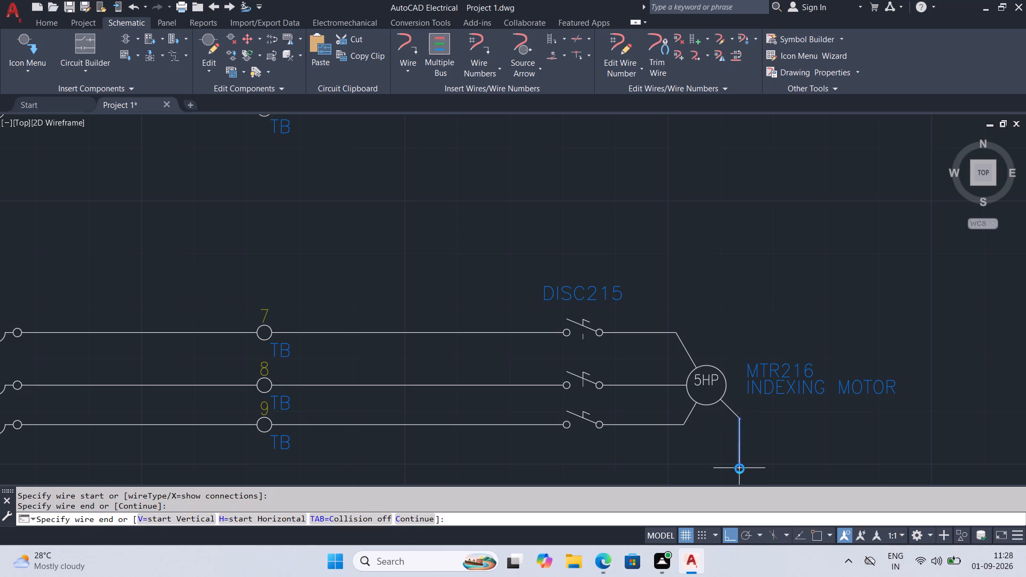
pyautogui.click(740, 469)
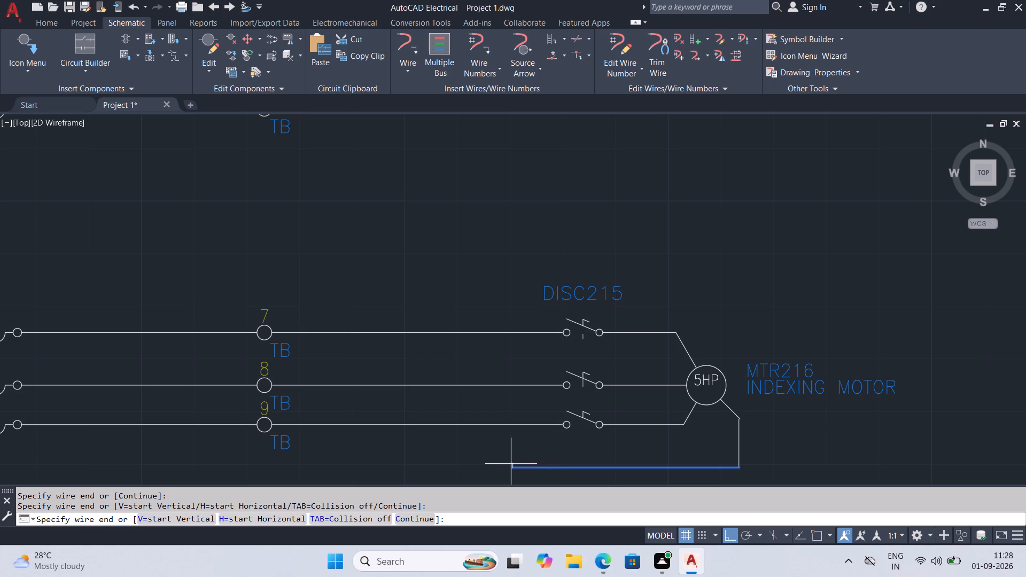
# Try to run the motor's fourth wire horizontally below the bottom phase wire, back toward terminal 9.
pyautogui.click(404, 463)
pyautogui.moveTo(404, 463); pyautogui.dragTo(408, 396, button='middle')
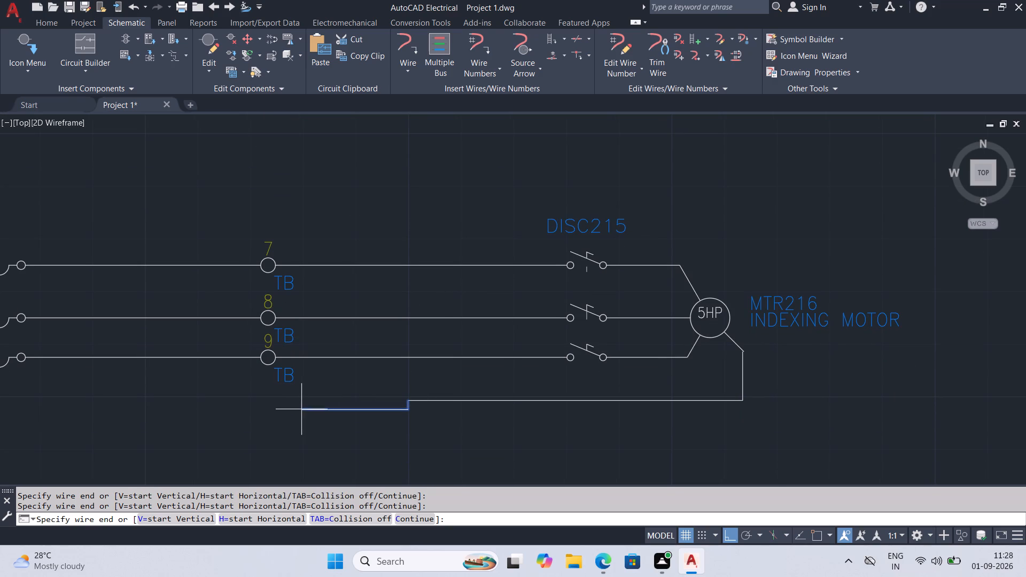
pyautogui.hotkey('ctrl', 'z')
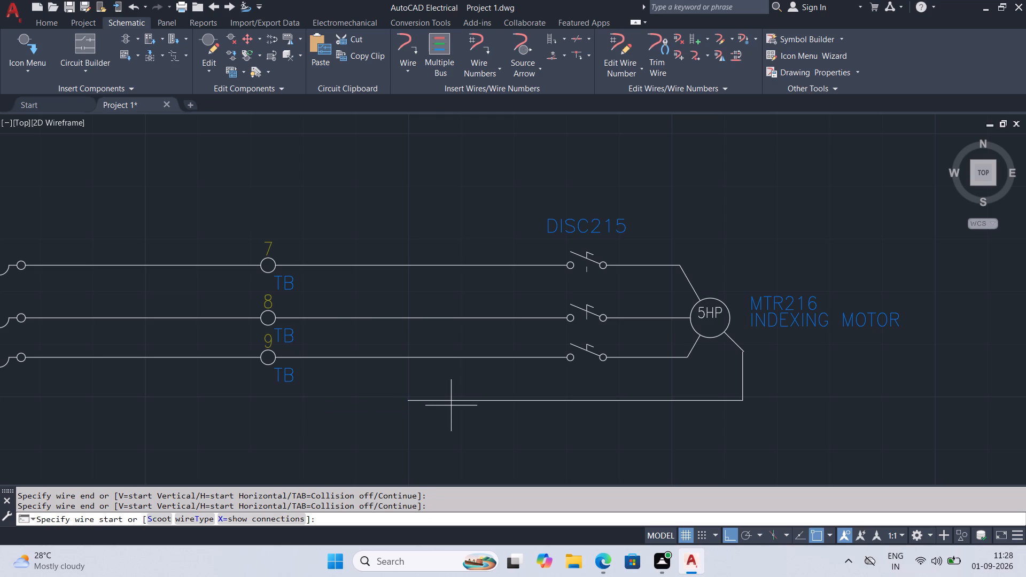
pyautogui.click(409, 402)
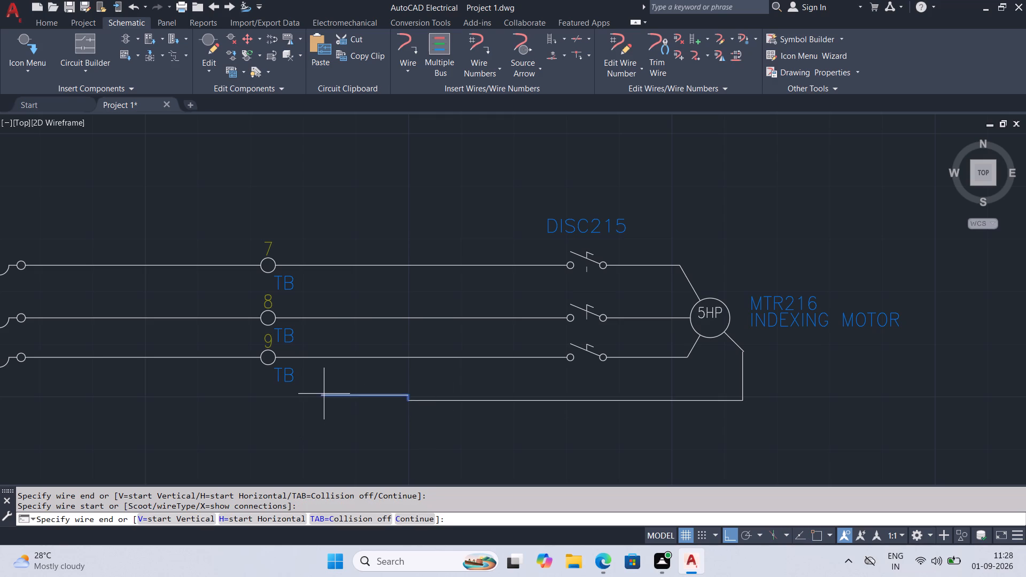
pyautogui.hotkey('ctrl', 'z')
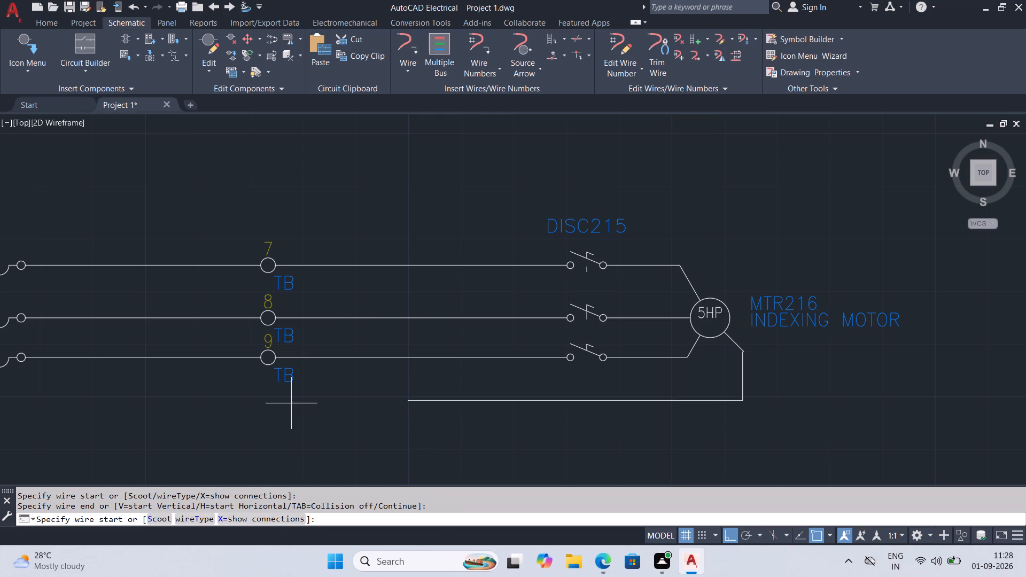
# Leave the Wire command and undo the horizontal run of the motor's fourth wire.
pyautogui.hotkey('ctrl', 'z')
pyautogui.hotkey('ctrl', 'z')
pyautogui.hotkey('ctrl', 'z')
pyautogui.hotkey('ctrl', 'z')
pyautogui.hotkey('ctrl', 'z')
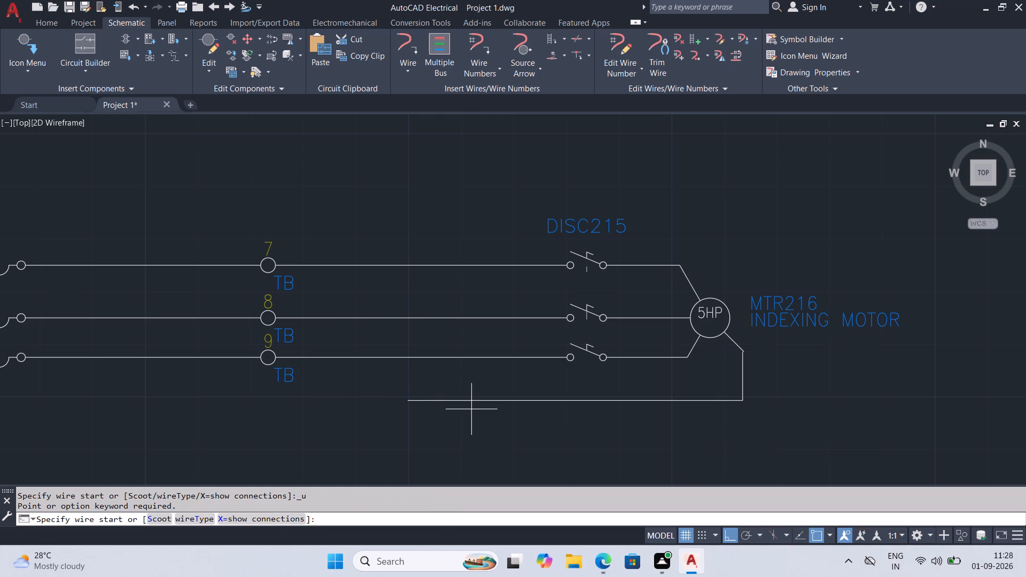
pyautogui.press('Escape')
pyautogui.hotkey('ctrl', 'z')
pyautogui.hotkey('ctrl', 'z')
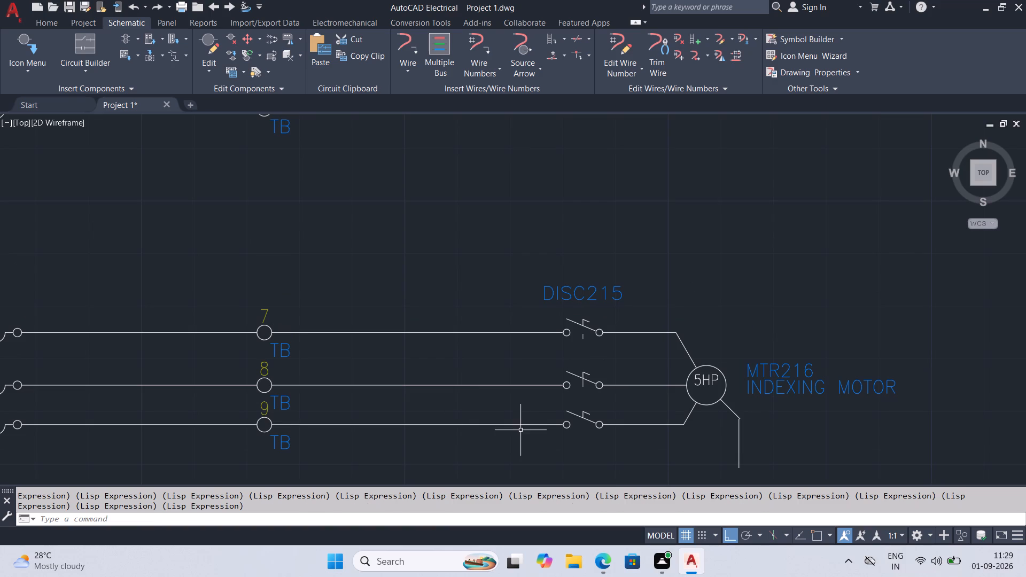
# Draw a wire from the vertical wire's lower end horizontally to beneath terminal 9, and continue it straight down.
pyautogui.moveTo(726, 449); pyautogui.dragTo(722, 416, button='middle')
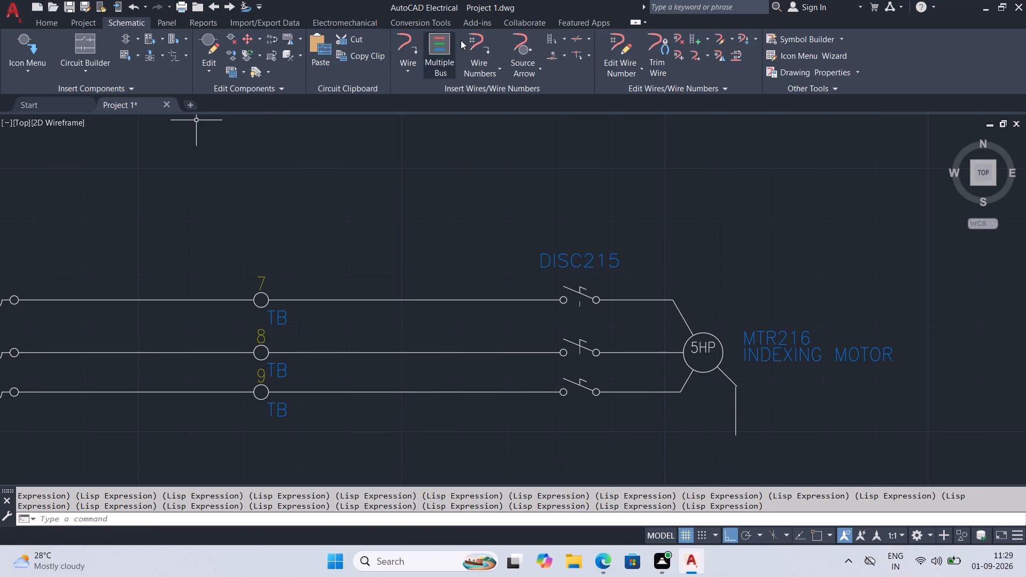
pyautogui.click(398, 46)
pyautogui.click(735, 435)
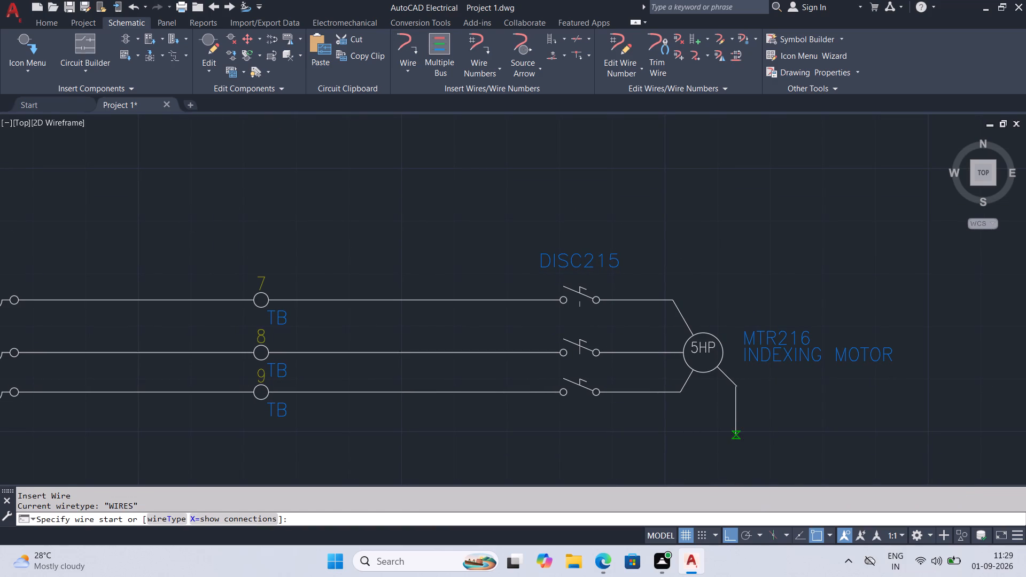
pyautogui.click(259, 437)
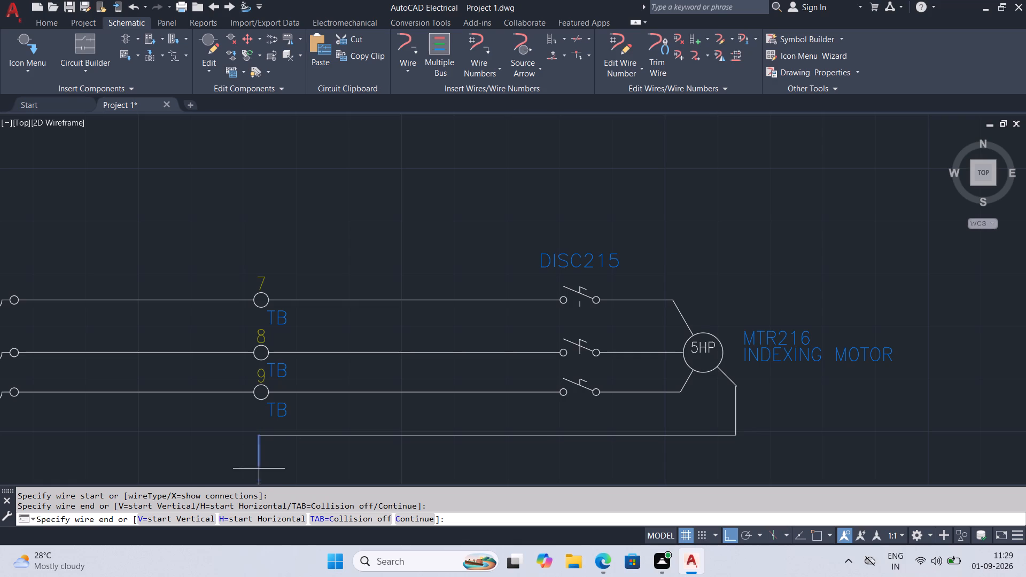
pyautogui.moveTo(266, 482); pyautogui.dragTo(259, 357, button='middle')
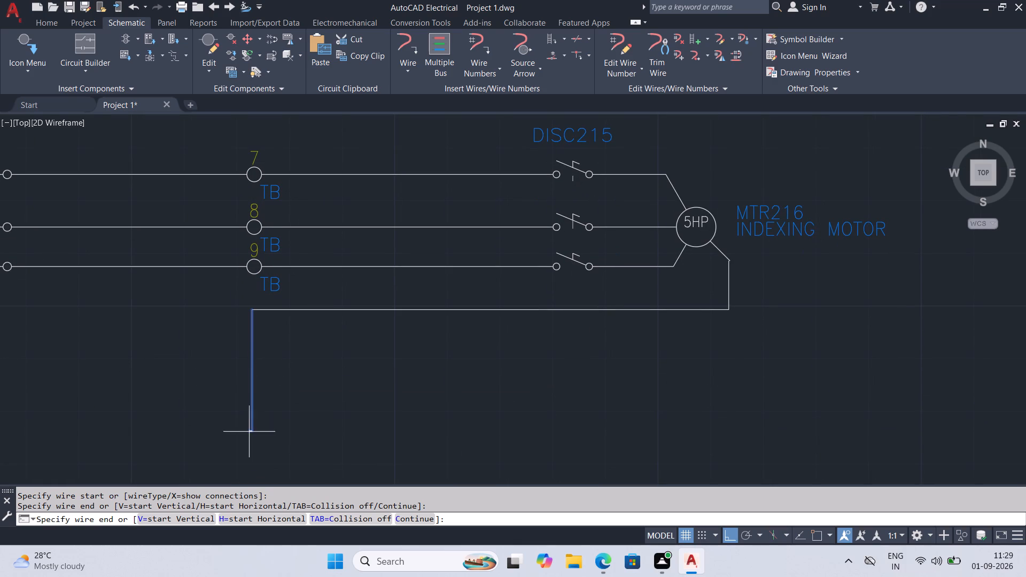
pyautogui.click(251, 438)
pyautogui.press('Return')
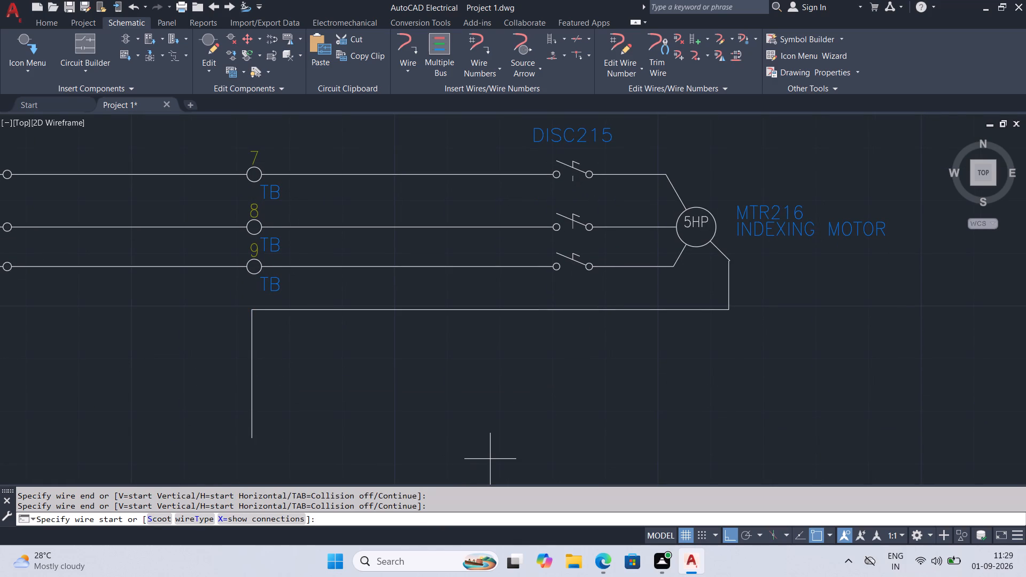
# Draw a right-angled wire from the upper end of the vertical wire to the indexing motor's lower outer connection point.
pyautogui.scroll(1, 783, 344)
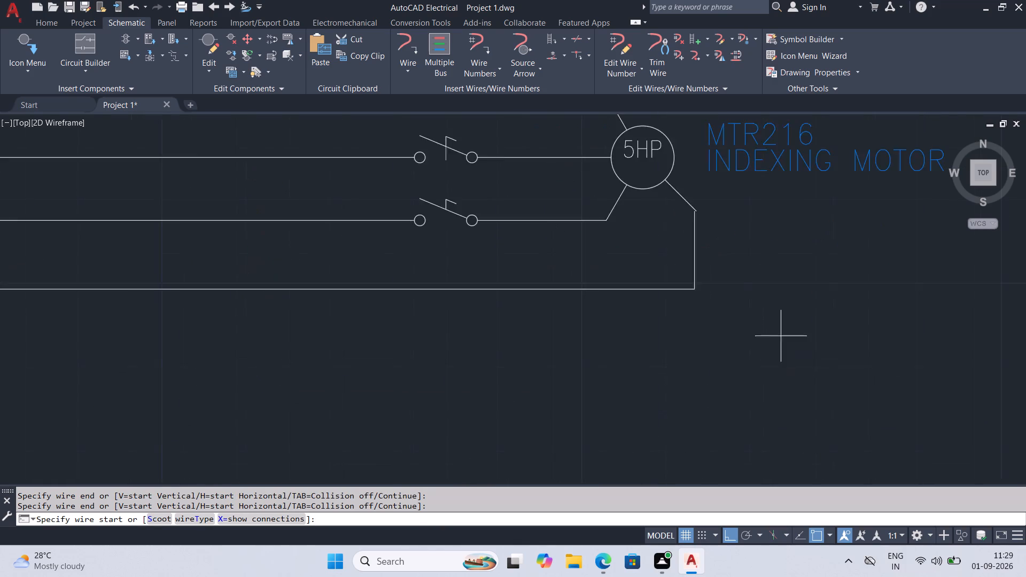
pyautogui.scroll(1, 781, 335)
pyautogui.moveTo(733, 232); pyautogui.dragTo(739, 368, button='middle')
pyautogui.scroll(2, 677, 311)
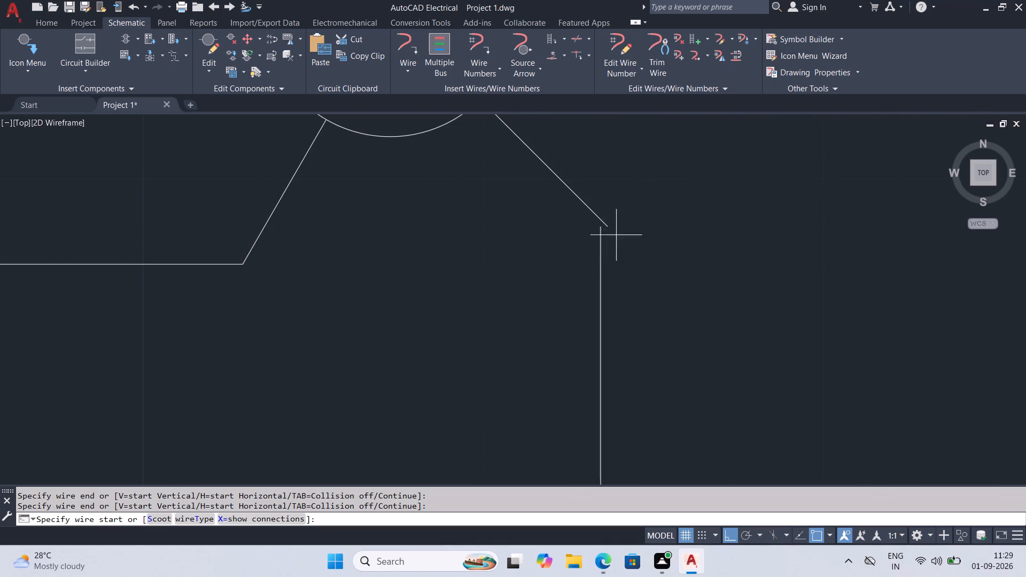
pyautogui.scroll(1, 622, 241)
pyautogui.moveTo(613, 246); pyautogui.dragTo(688, 393, button='middle')
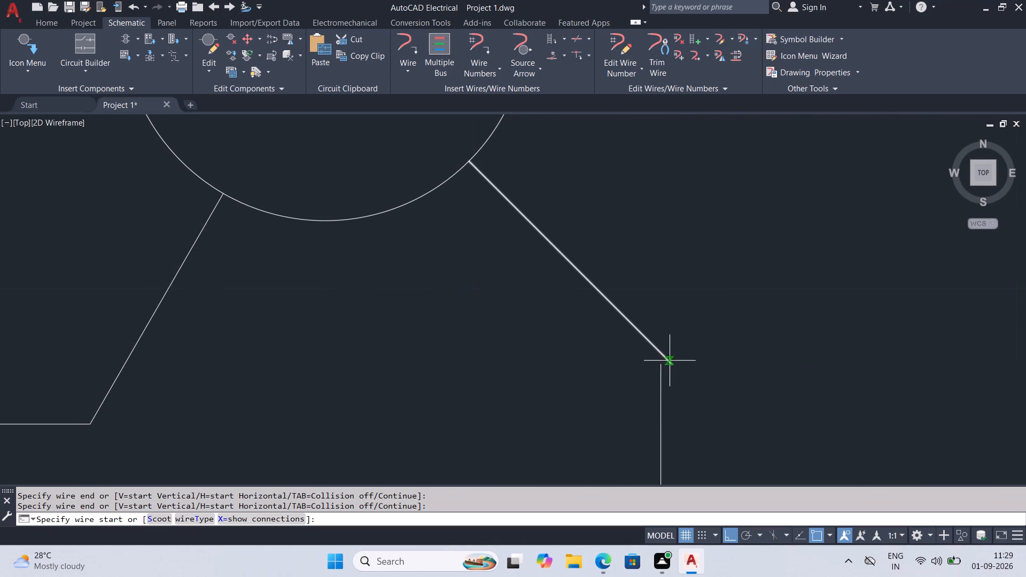
pyautogui.click(660, 363)
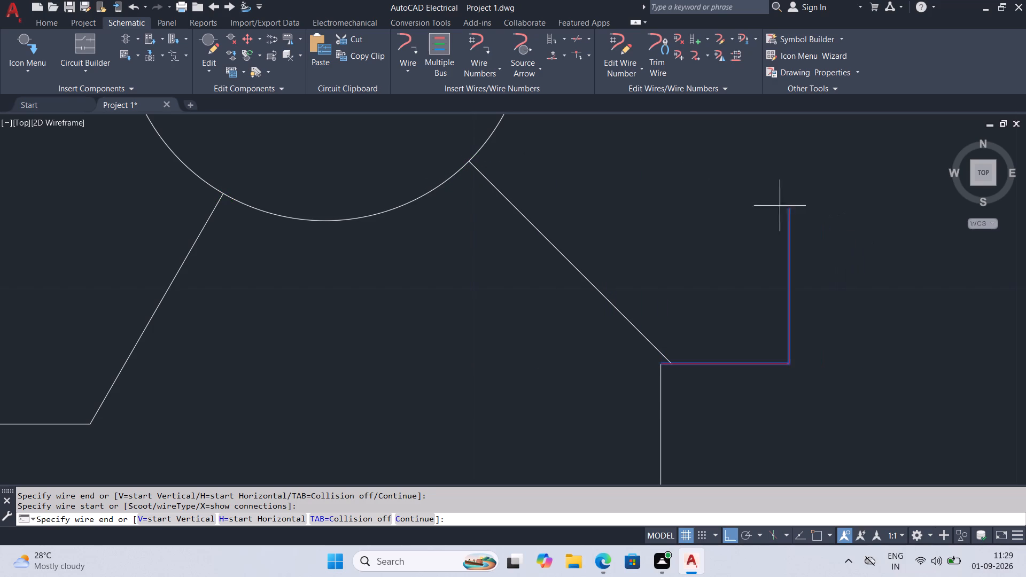
pyautogui.click(468, 163)
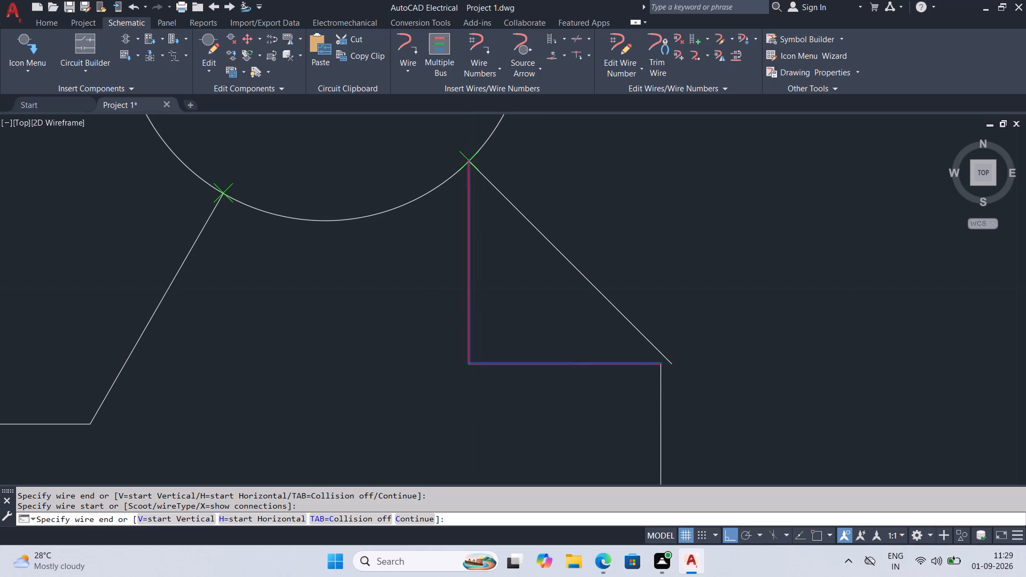
pyautogui.press('Return')
# Erase all segments of the indexing motor's fourth wire, from the motor to the vertical run beneath terminal 9.
pyautogui.click(545, 236)
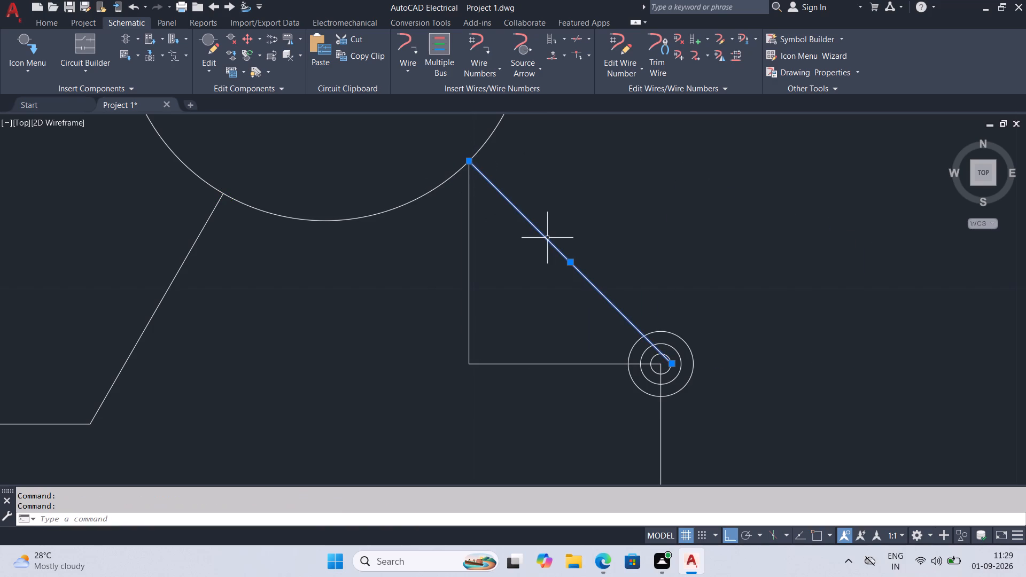
pyautogui.press('Delete')
pyautogui.scroll(-3, 593, 300)
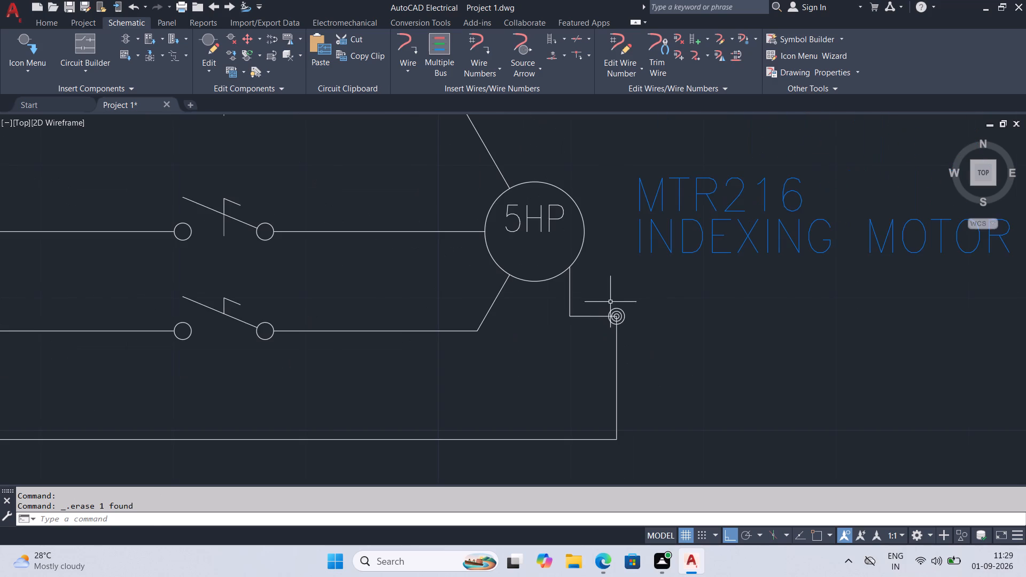
pyautogui.moveTo(660, 302); pyautogui.dragTo(577, 346)
pyautogui.click(530, 385)
pyautogui.press('Delete')
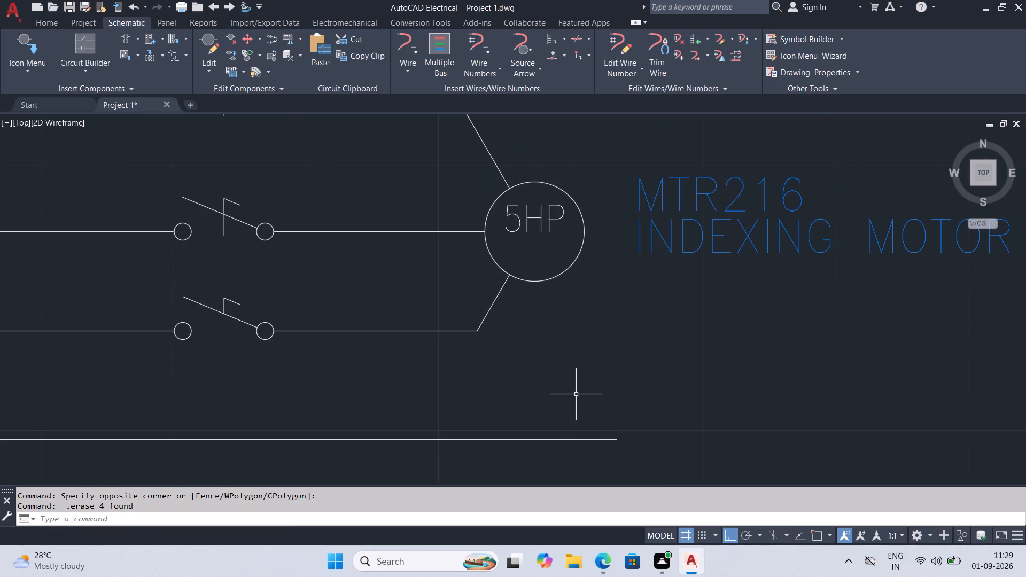
pyautogui.scroll(-2, 630, 395)
pyautogui.moveTo(620, 396); pyautogui.dragTo(598, 420)
pyautogui.click(556, 431)
pyautogui.click(164, 449)
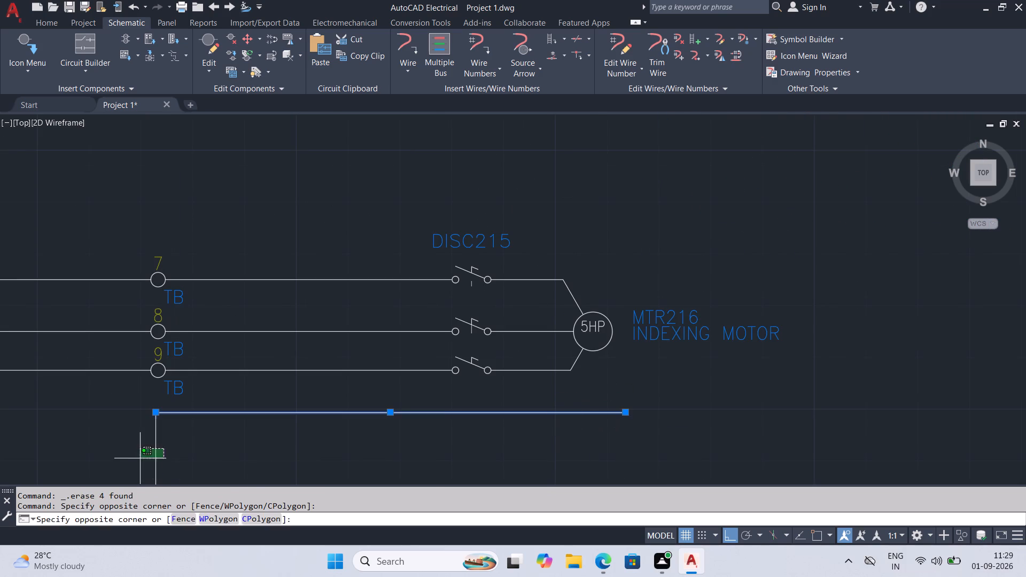
pyautogui.click(140, 458)
pyautogui.press('Delete')
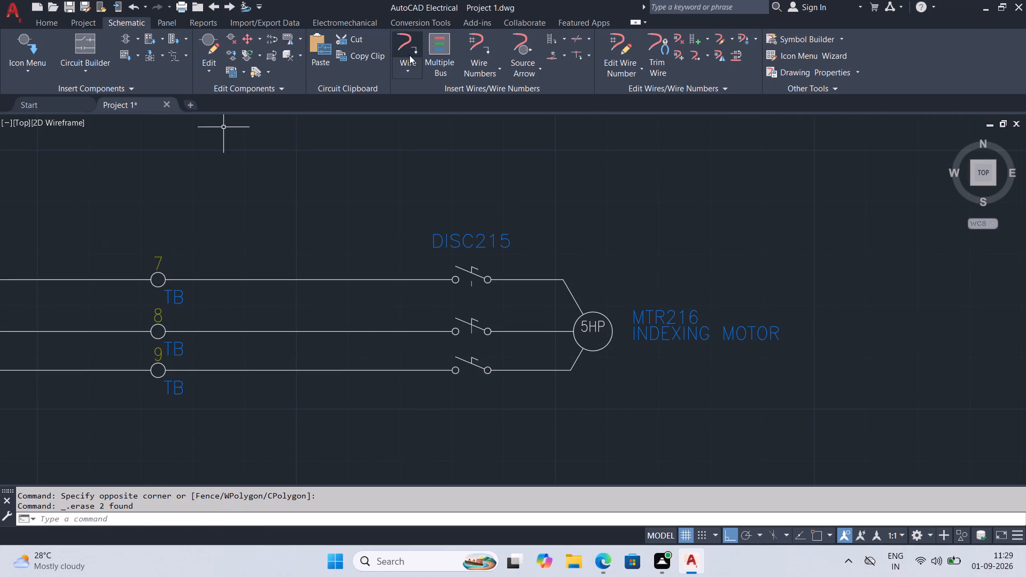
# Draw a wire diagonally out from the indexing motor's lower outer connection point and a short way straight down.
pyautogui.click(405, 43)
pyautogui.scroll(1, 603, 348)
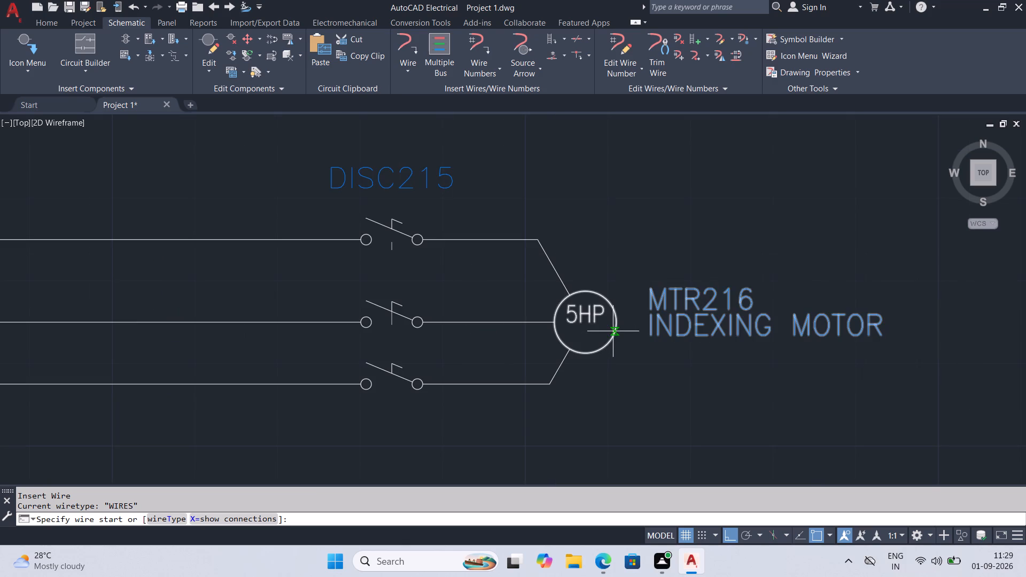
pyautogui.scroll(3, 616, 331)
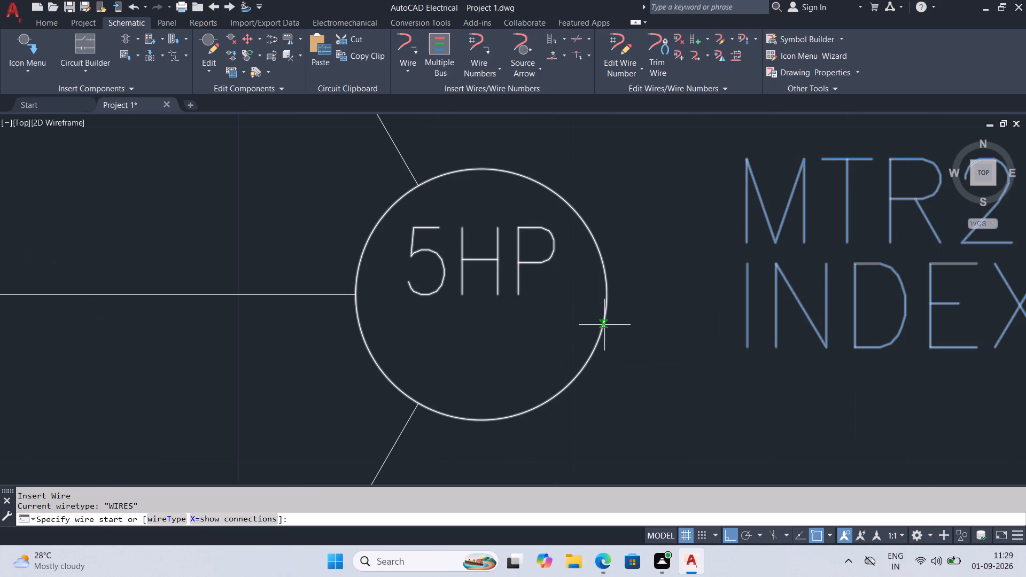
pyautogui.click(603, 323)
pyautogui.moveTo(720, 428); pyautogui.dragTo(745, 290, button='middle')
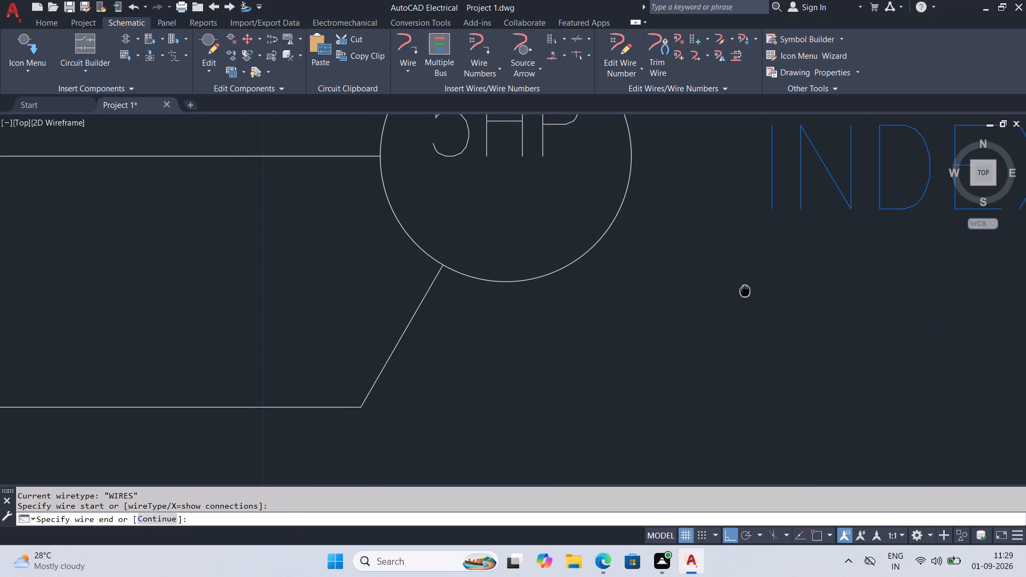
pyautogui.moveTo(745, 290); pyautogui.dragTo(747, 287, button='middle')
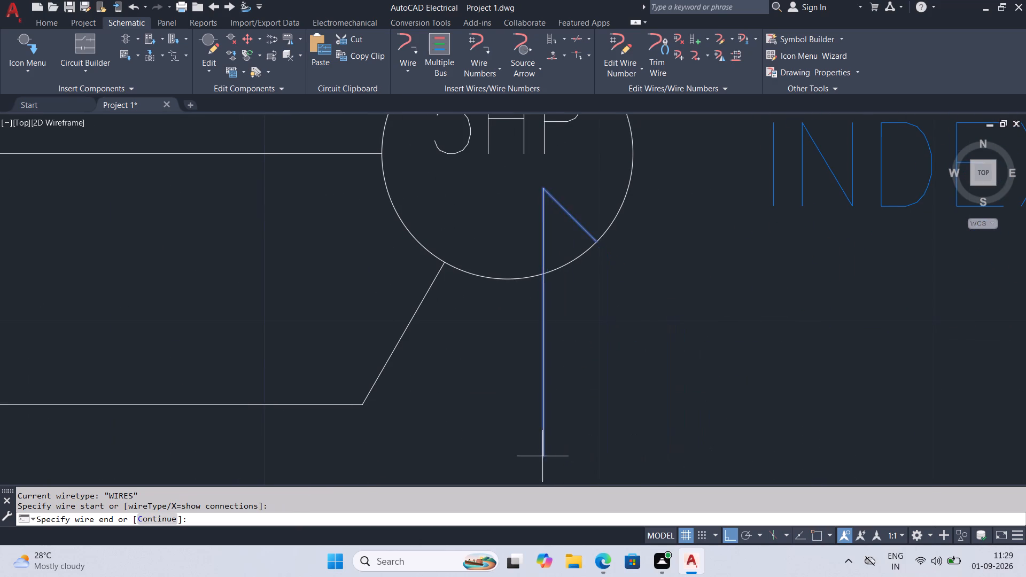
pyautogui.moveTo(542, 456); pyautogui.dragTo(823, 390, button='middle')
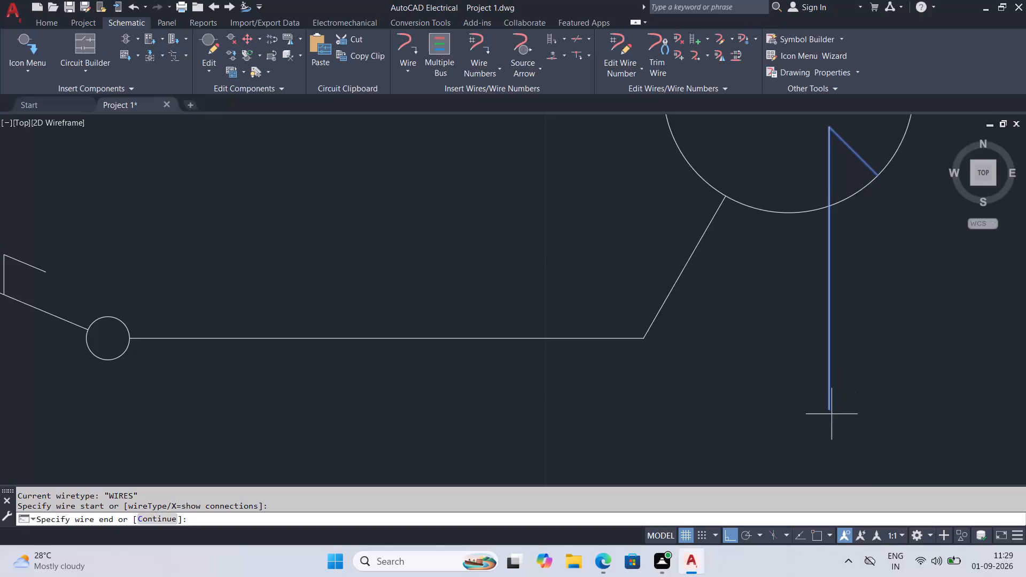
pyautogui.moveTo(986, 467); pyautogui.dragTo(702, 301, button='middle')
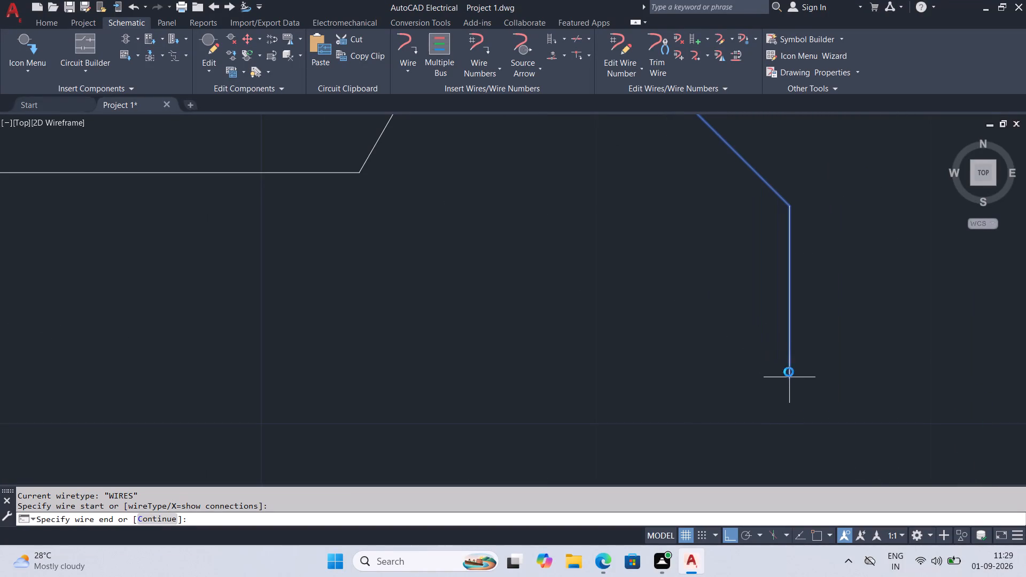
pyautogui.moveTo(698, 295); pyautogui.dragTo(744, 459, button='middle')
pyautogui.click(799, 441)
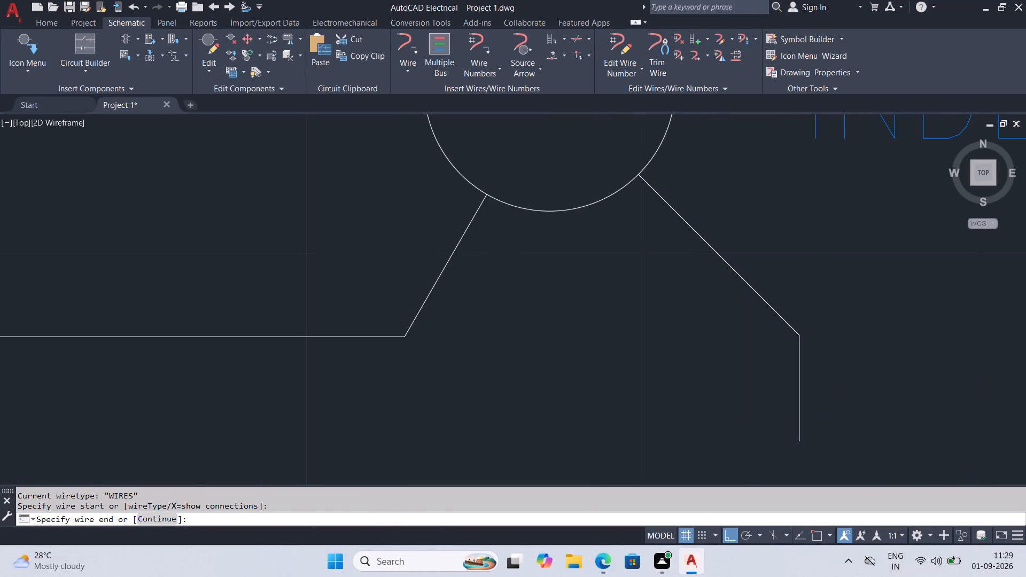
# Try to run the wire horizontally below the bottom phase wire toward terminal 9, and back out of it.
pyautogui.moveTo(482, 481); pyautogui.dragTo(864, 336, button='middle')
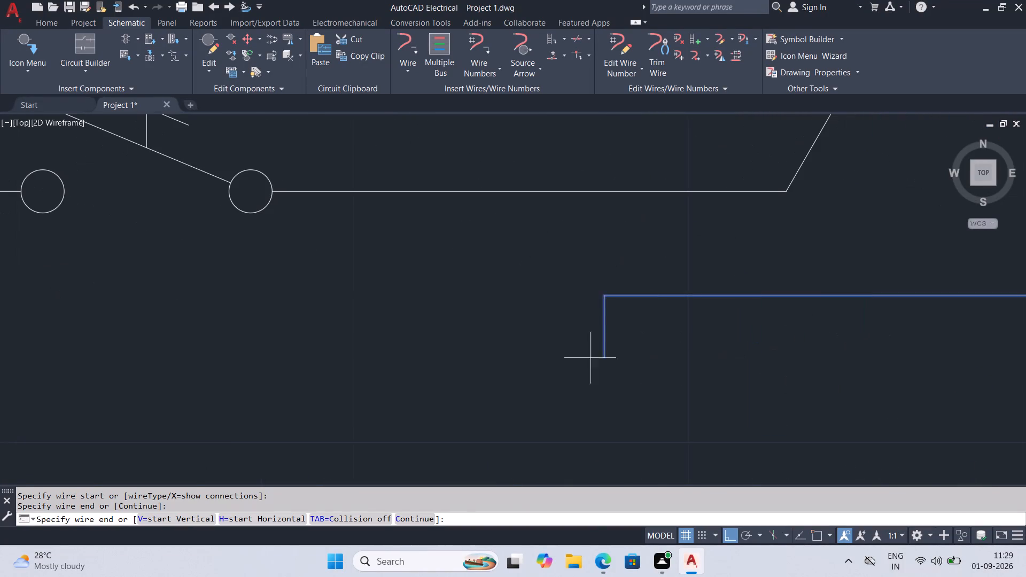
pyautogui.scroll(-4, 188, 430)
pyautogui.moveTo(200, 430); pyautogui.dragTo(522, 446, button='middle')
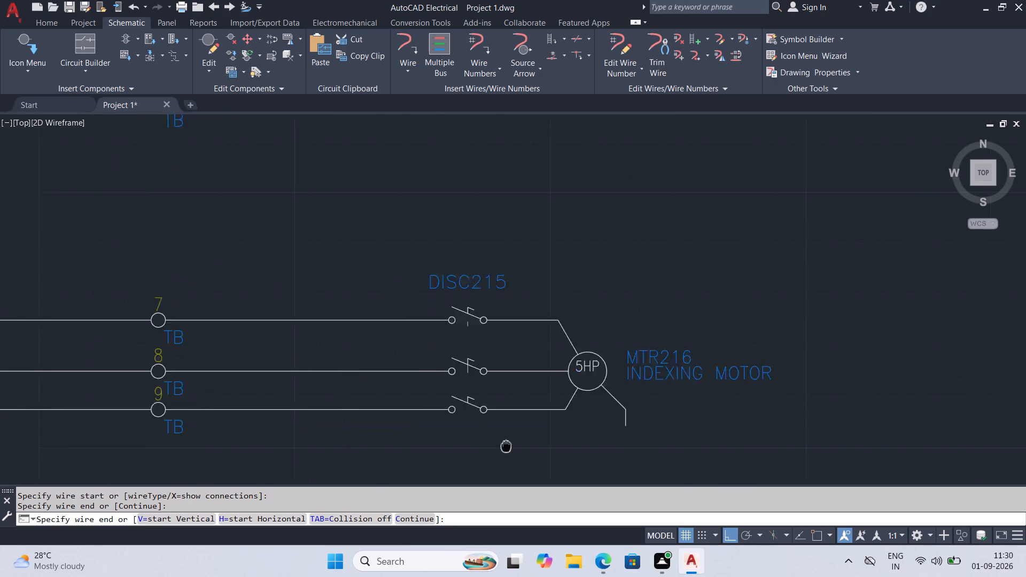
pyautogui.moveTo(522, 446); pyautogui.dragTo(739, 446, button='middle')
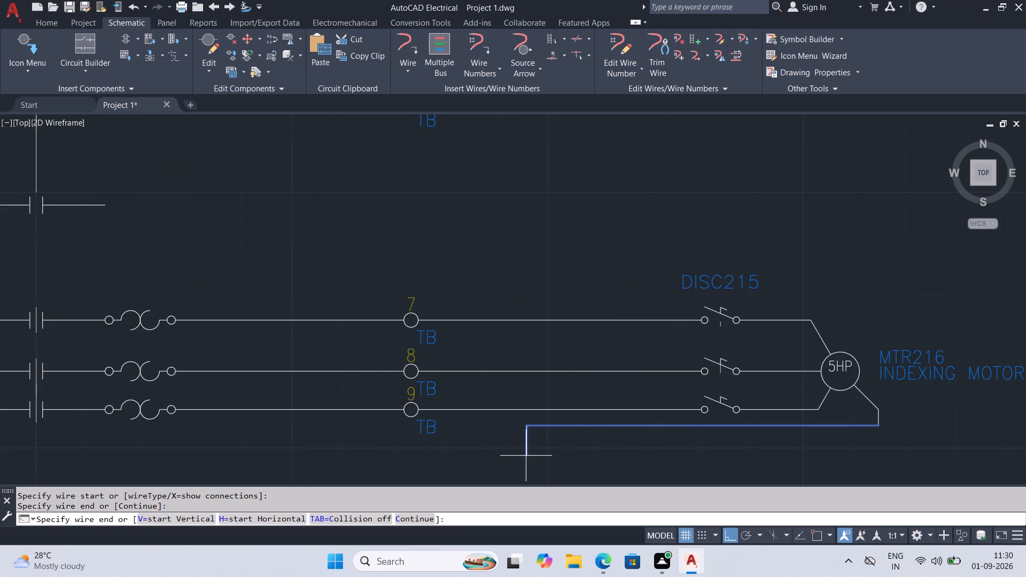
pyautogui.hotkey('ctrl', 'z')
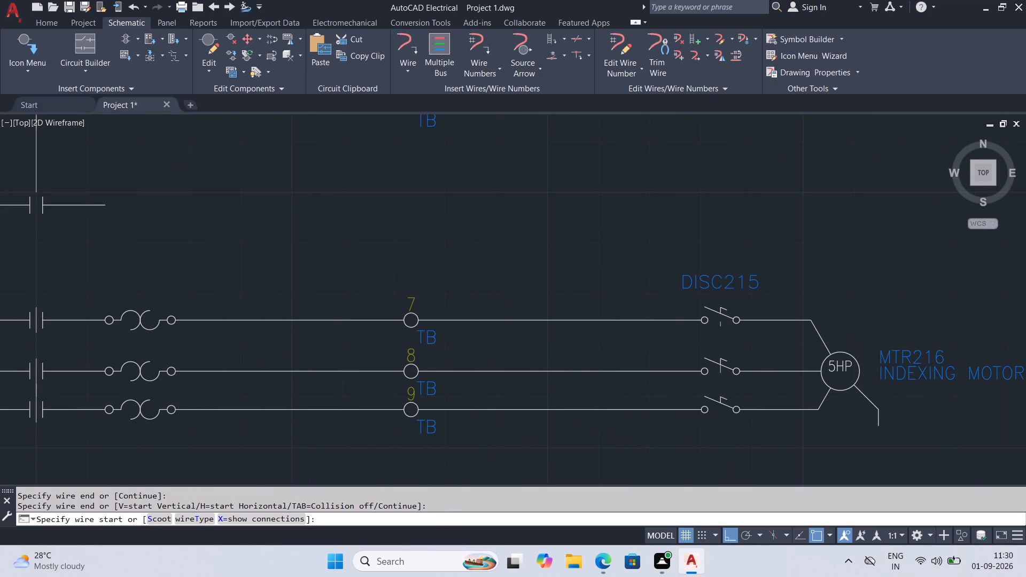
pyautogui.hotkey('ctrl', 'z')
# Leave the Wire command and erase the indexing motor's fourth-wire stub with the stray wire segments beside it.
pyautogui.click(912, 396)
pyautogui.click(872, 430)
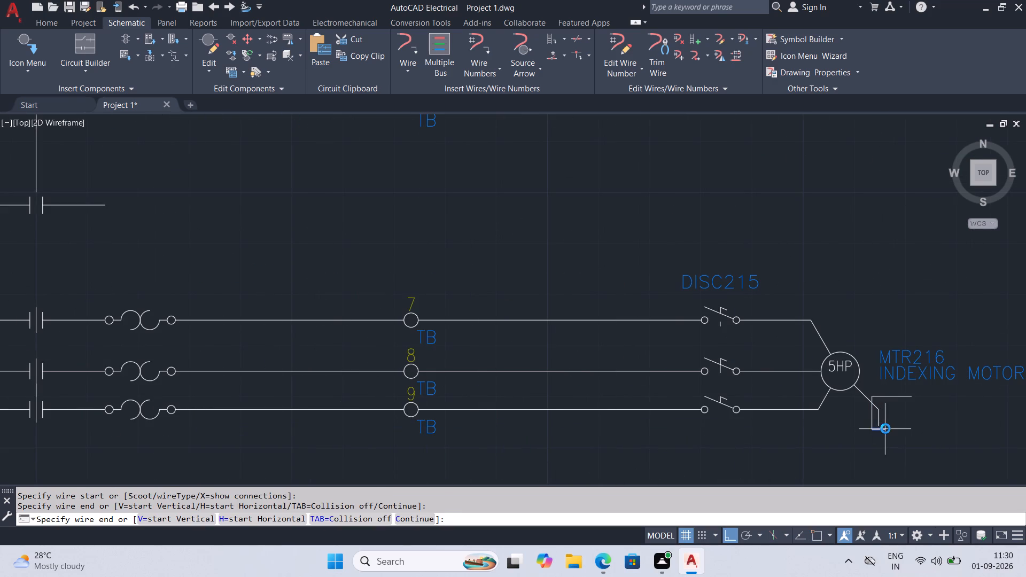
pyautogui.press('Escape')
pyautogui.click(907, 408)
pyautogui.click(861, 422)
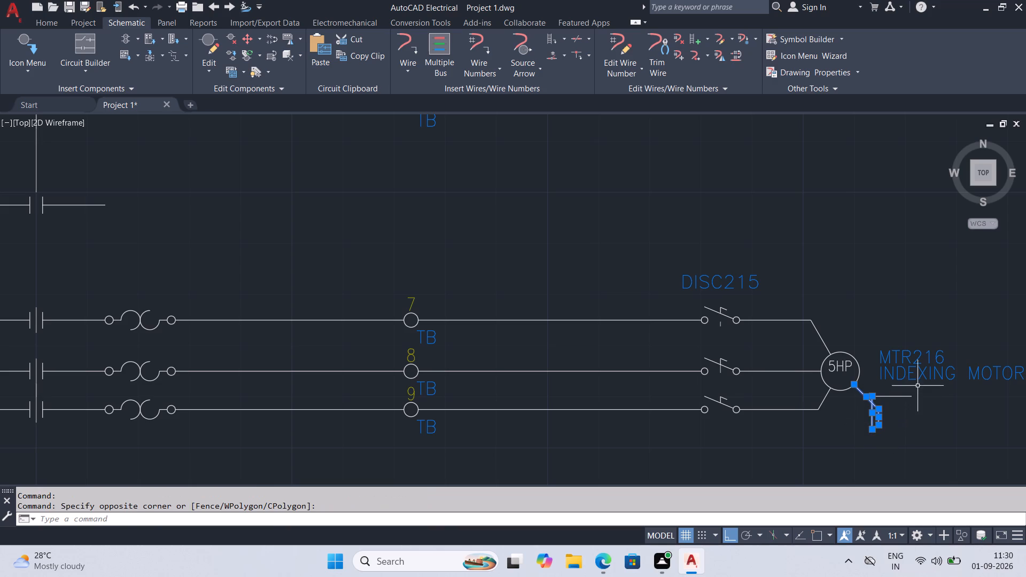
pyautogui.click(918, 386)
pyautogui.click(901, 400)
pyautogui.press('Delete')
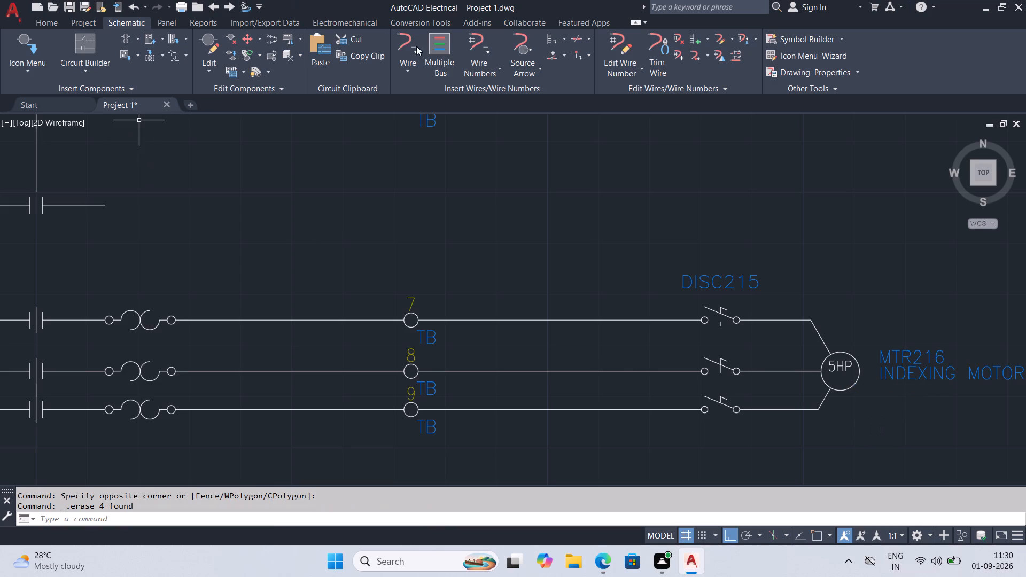
# Draw the indexing motor's fourth wire diagonally out, down well below the phase wires, horizontally to beneath terminal 9, and straight down.
pyautogui.click(400, 46)
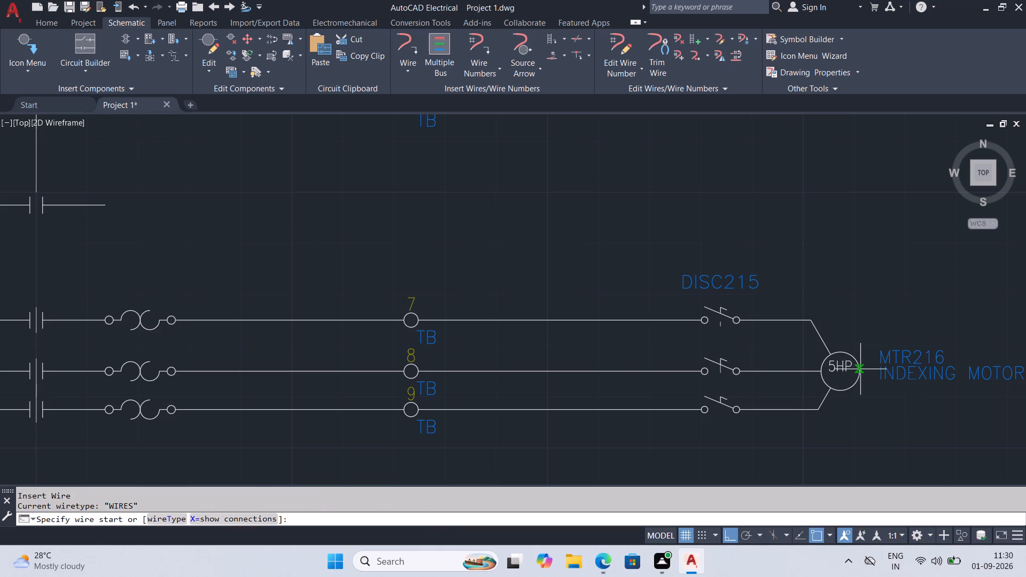
pyautogui.click(859, 370)
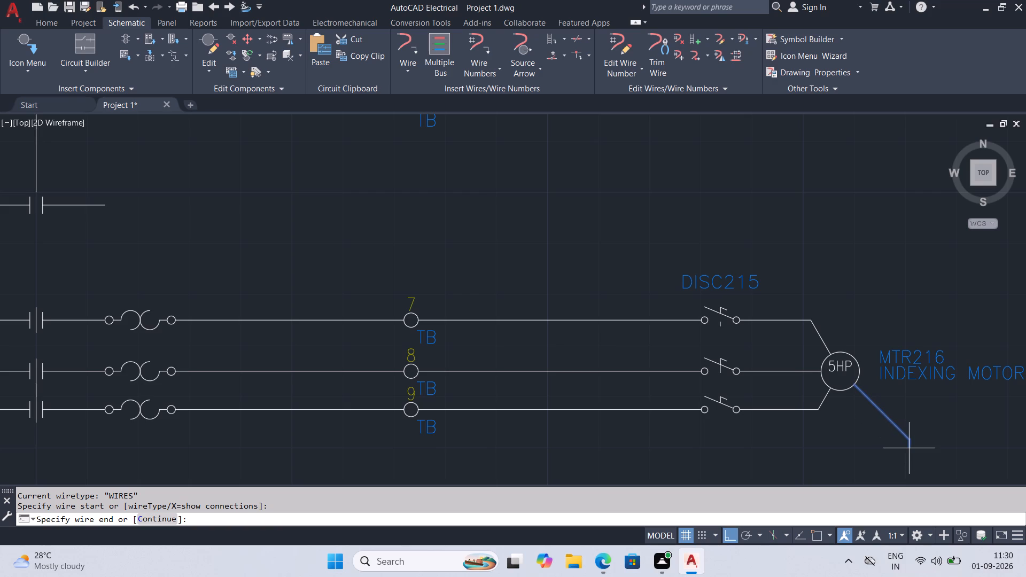
pyautogui.click(898, 418)
pyautogui.moveTo(901, 474); pyautogui.dragTo(901, 474, button='middle')
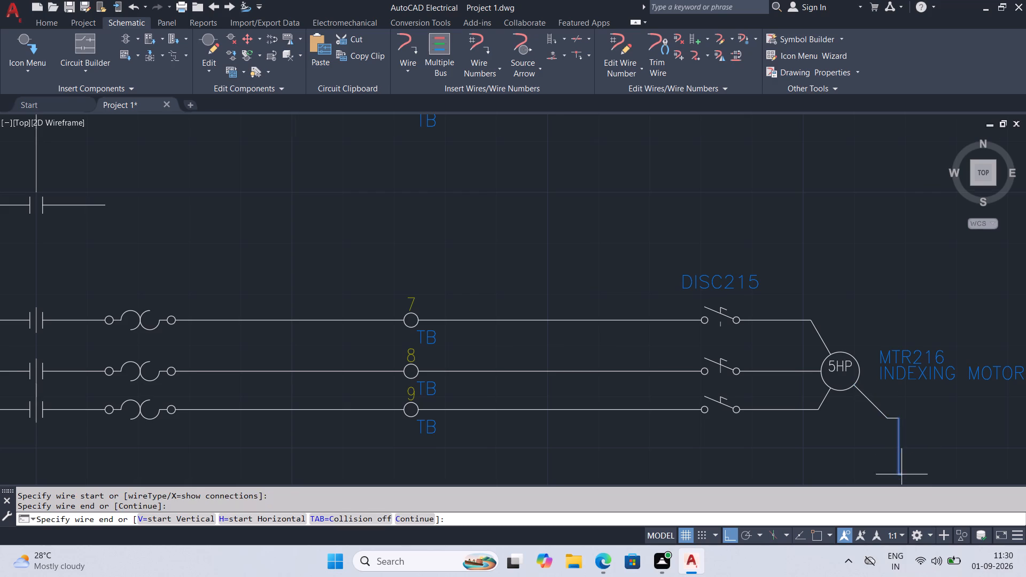
pyautogui.moveTo(901, 474); pyautogui.dragTo(910, 325, button='middle')
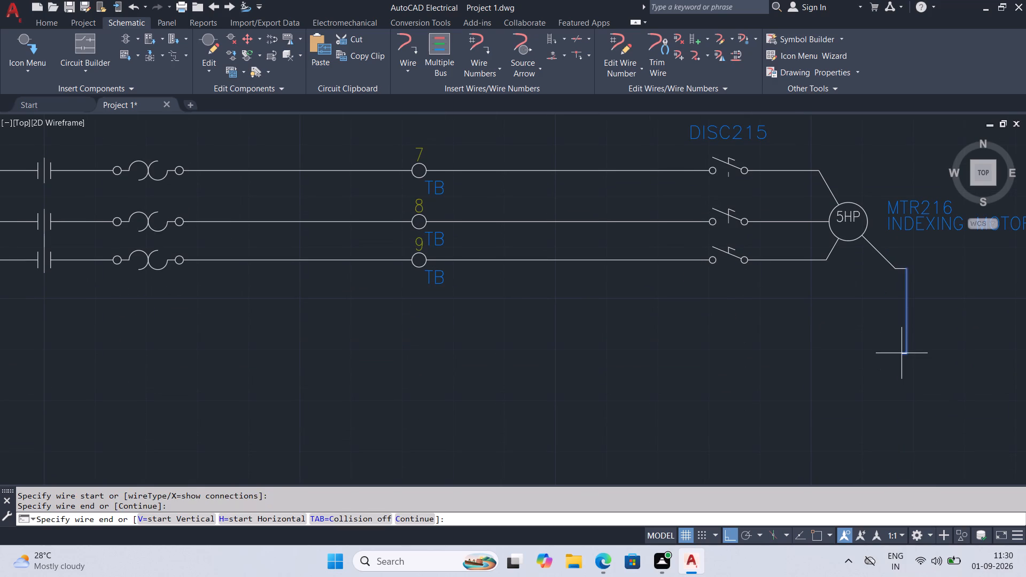
pyautogui.click(901, 353)
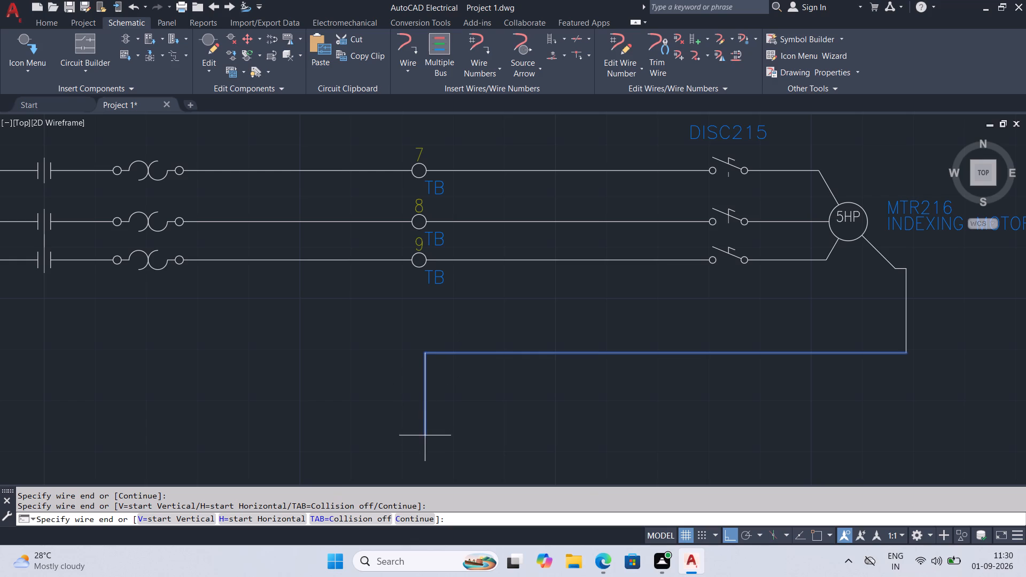
pyautogui.click(420, 455)
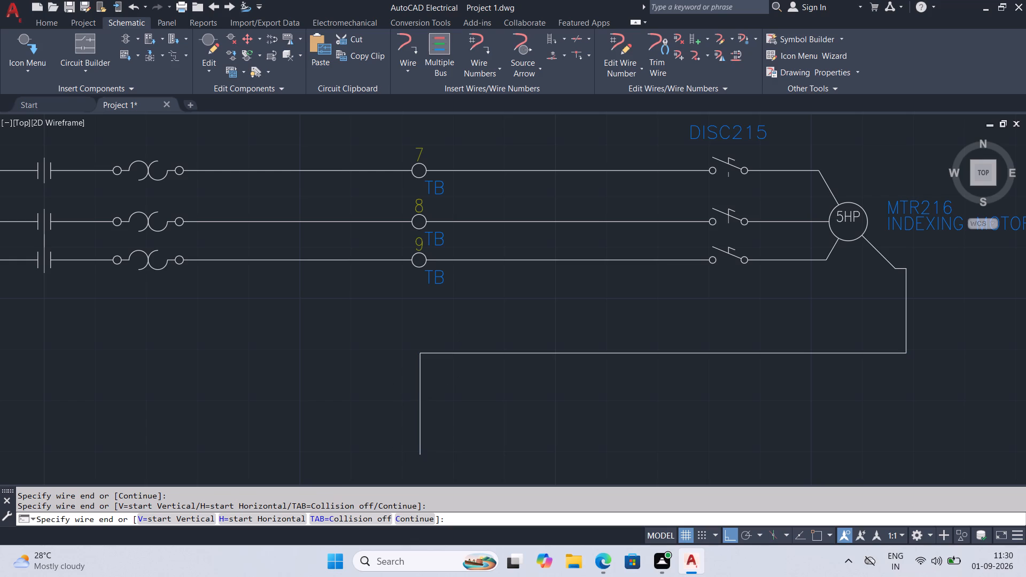
pyautogui.press('Return')
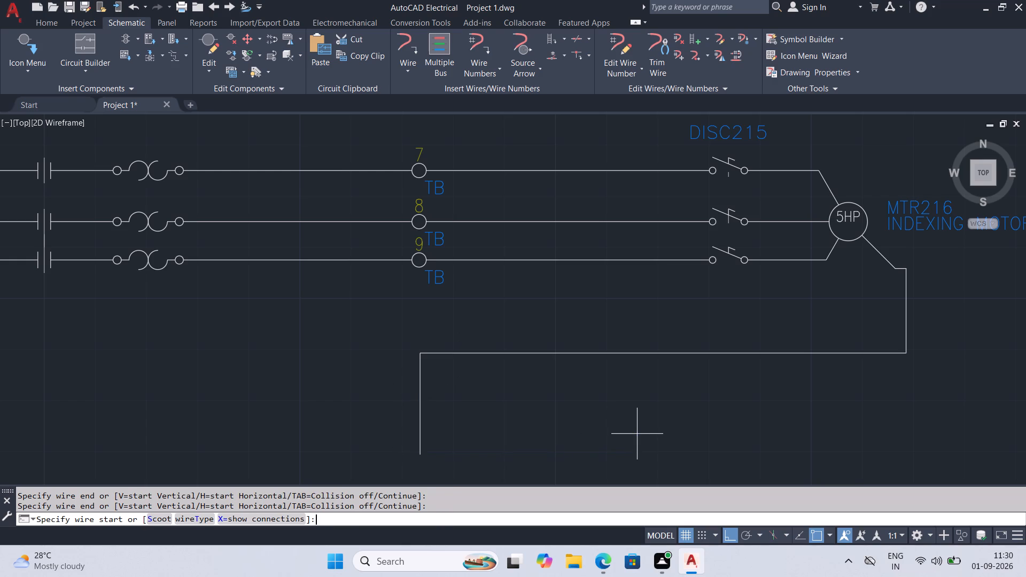
# Save the drawing.
pyautogui.hotkey('ctrl', 's')
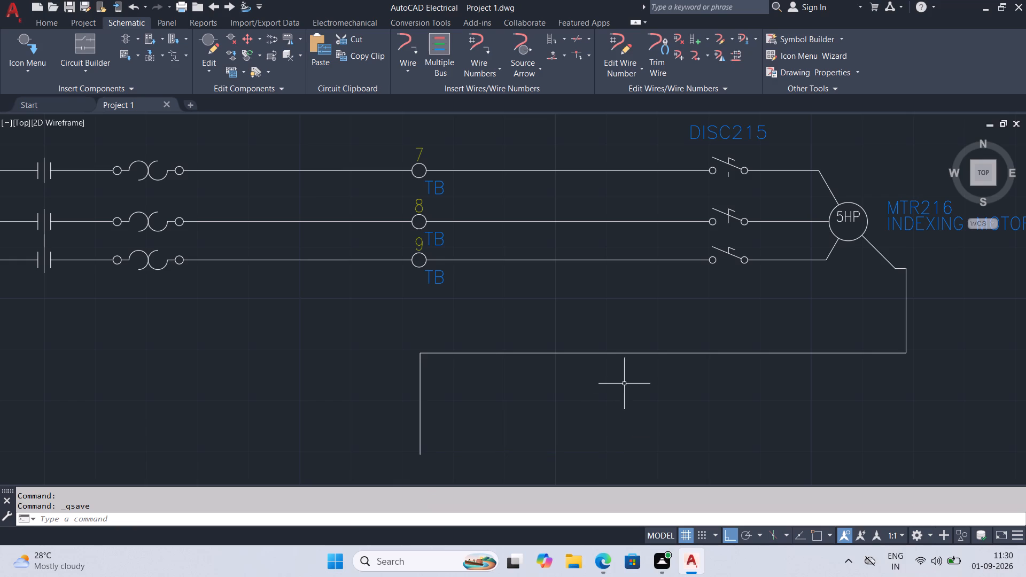
# Draw the hydraulic motor's fourth wire diagonally out, down, and horizontally to beneath terminal 6, ending in a short upward segment.
pyautogui.moveTo(624, 383); pyautogui.dragTo(625, 576, button='middle')
pyautogui.moveTo(778, 246); pyautogui.dragTo(763, 339, button='middle')
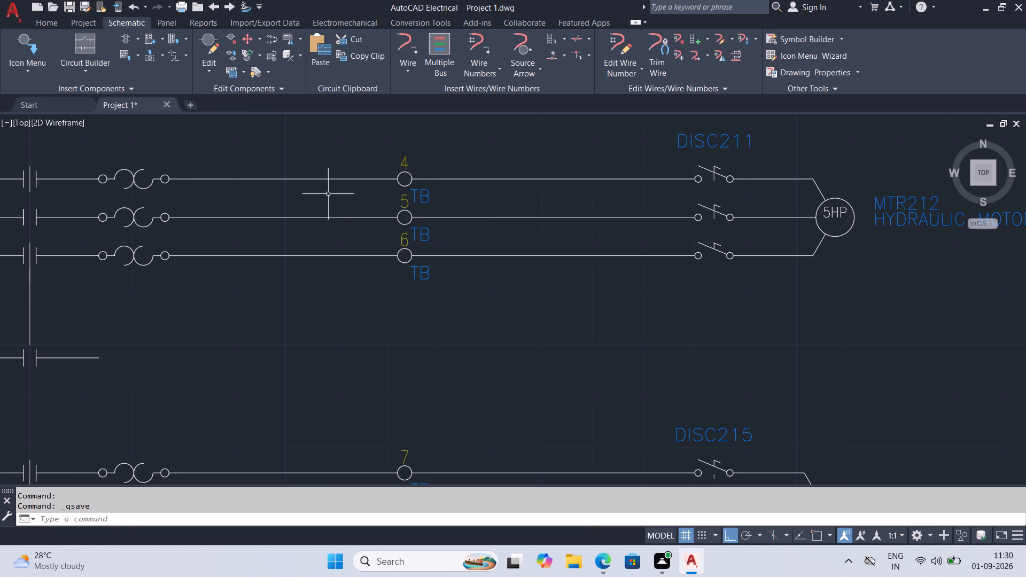
pyautogui.click(409, 43)
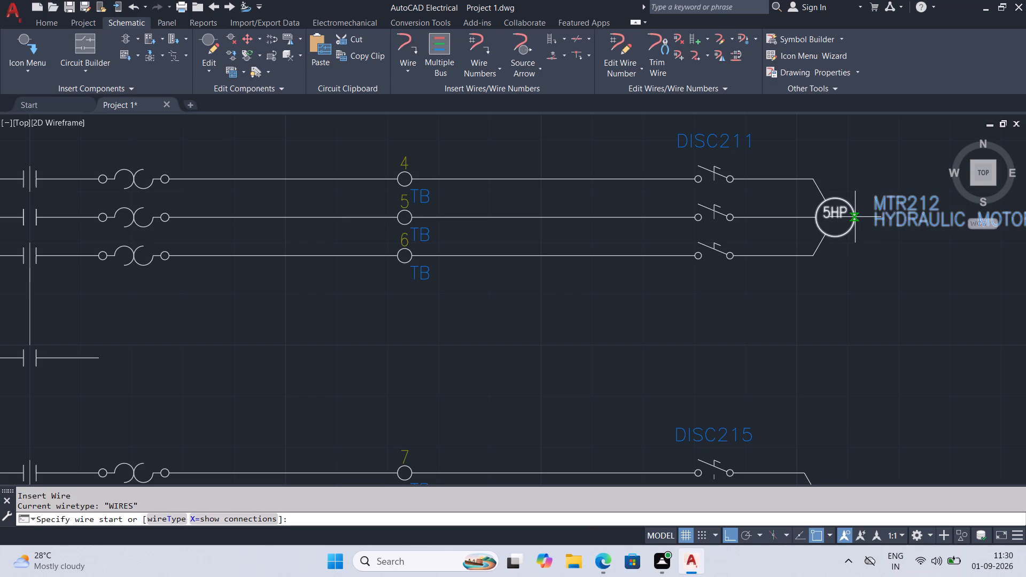
pyautogui.click(854, 217)
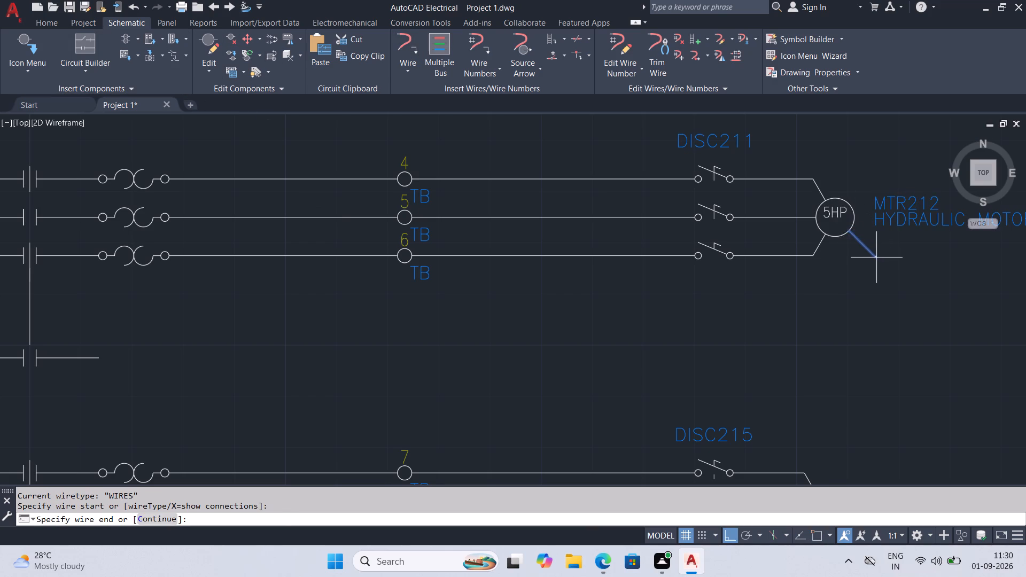
pyautogui.click(892, 278)
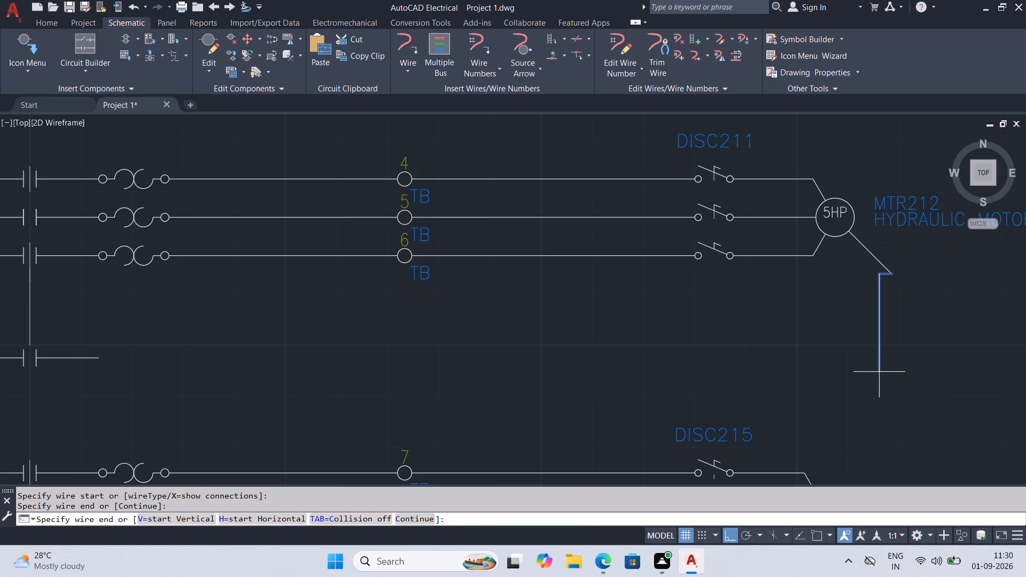
pyautogui.click(904, 405)
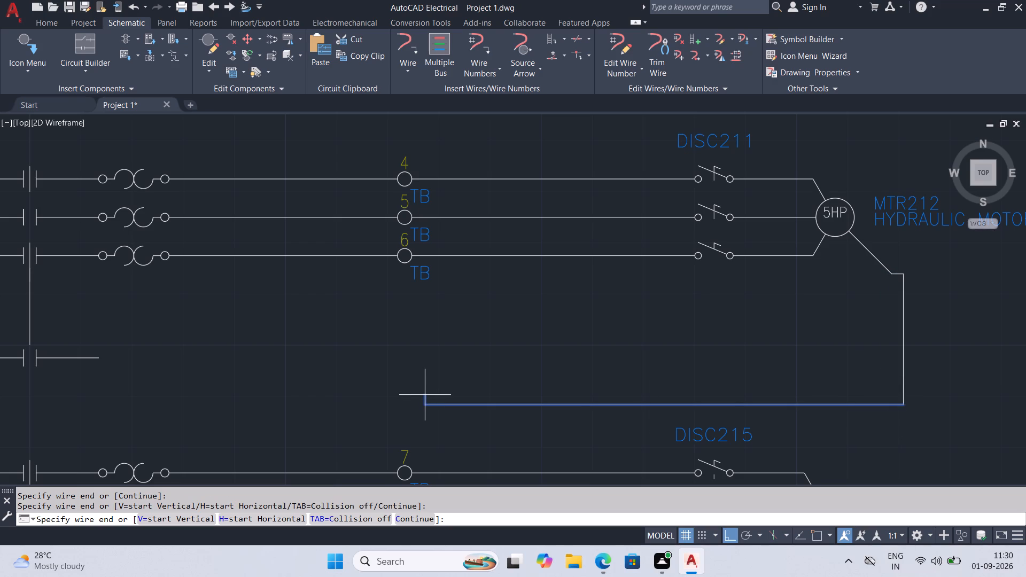
pyautogui.click(417, 393)
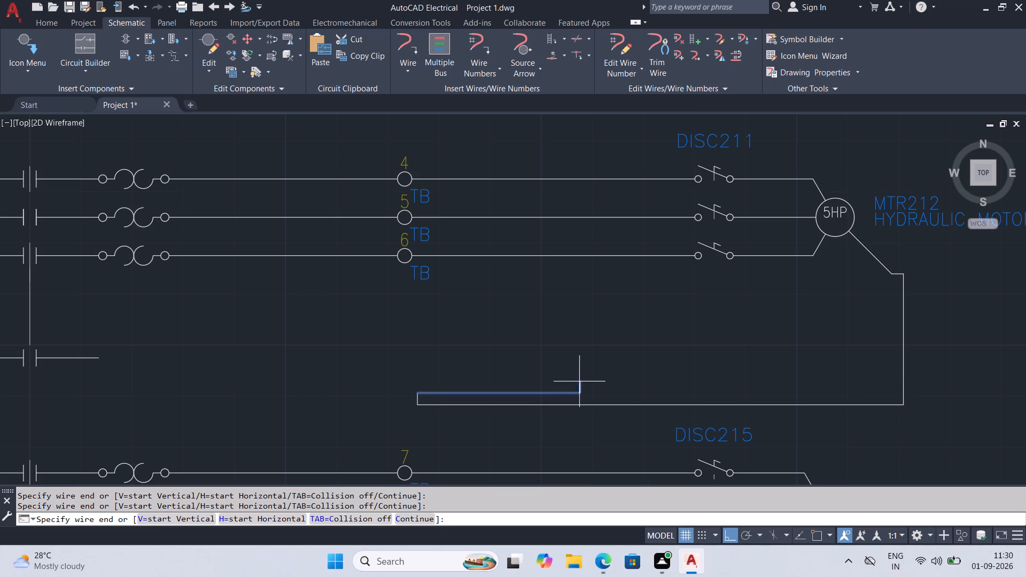
pyautogui.press('Return')
# Leave the Wire command and erase the short upward segment at the end of the hydraulic motor's fourth wire.
pyautogui.click(418, 395)
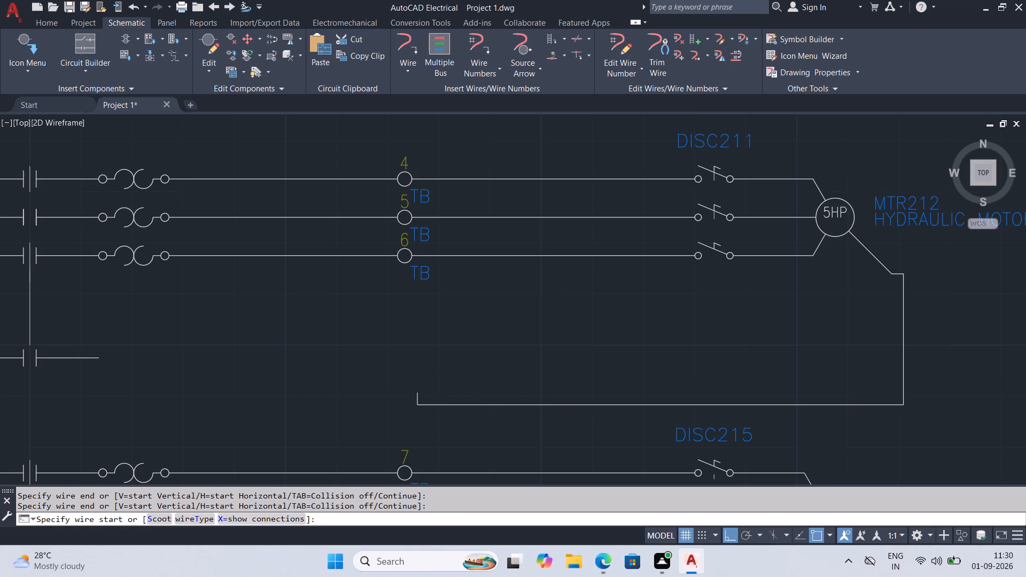
pyautogui.press('Escape')
pyautogui.click(418, 400)
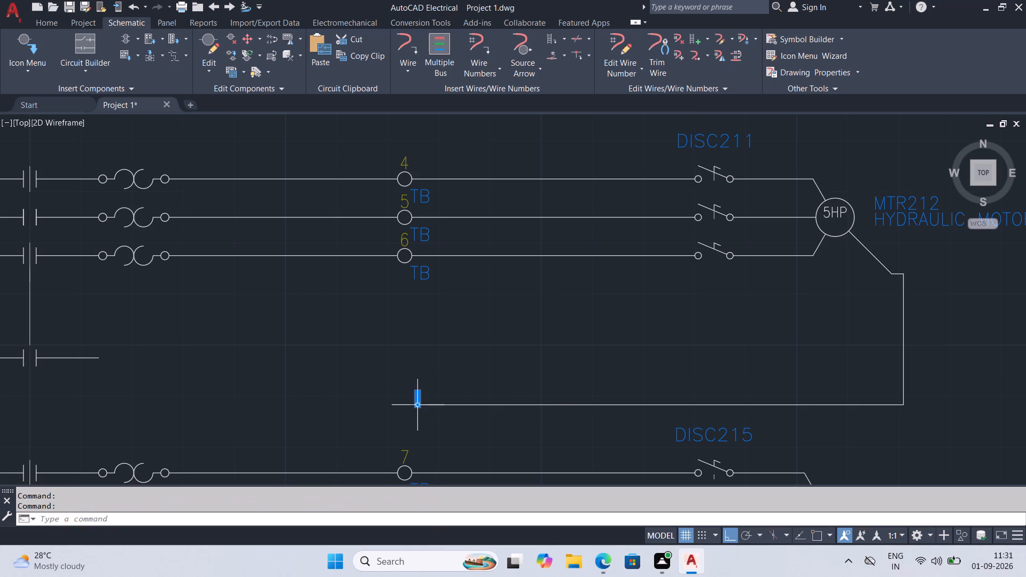
pyautogui.press('Delete')
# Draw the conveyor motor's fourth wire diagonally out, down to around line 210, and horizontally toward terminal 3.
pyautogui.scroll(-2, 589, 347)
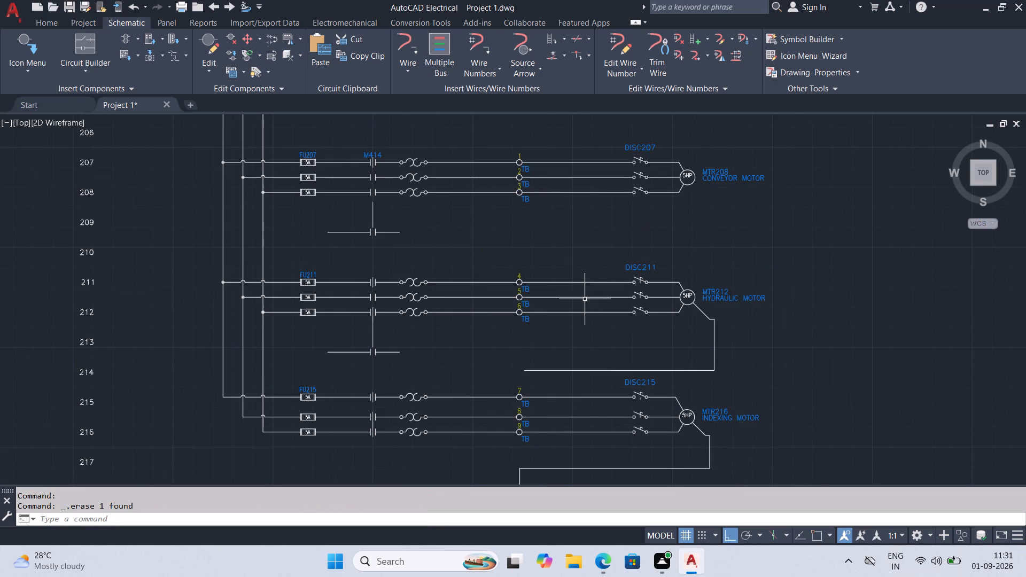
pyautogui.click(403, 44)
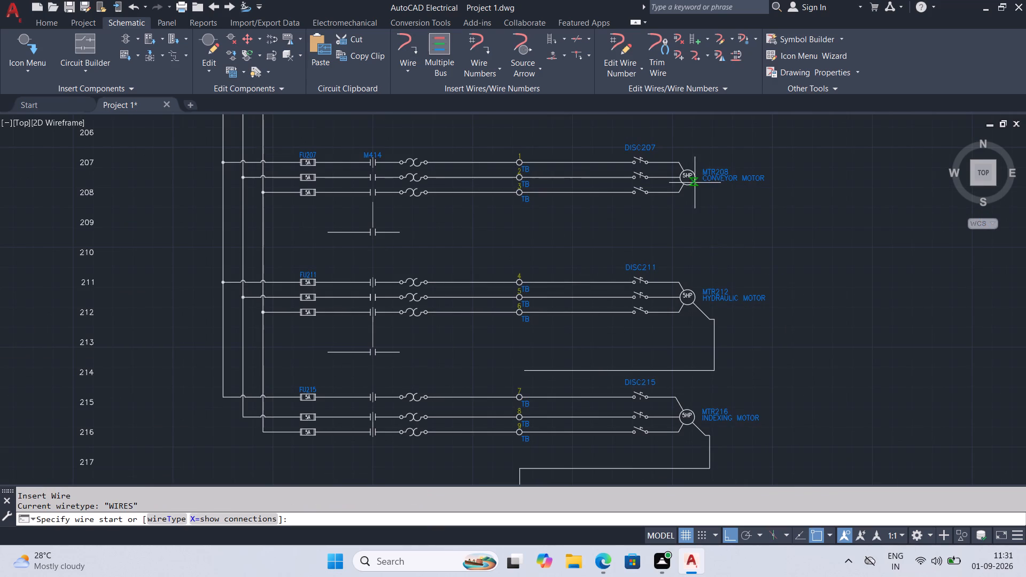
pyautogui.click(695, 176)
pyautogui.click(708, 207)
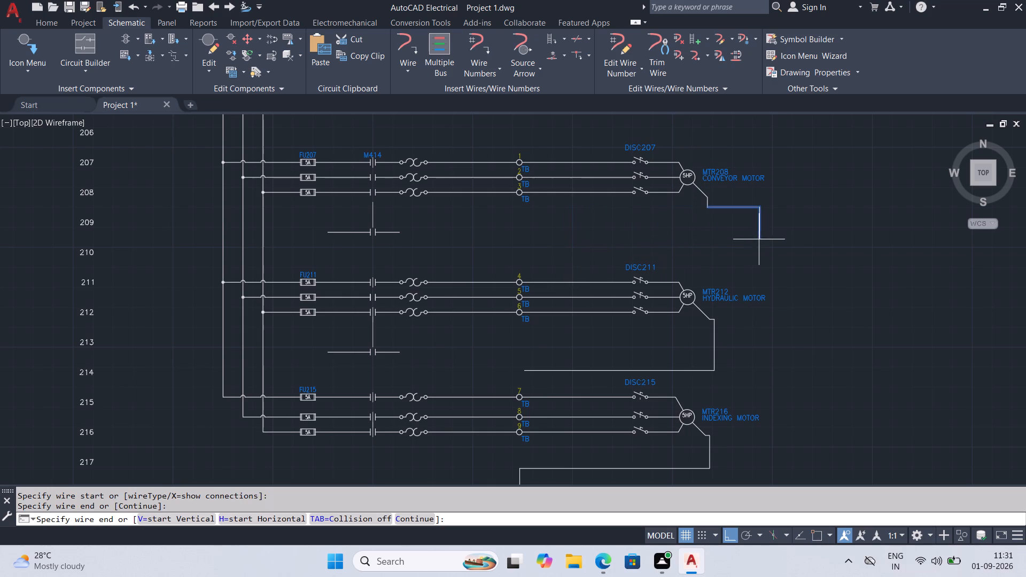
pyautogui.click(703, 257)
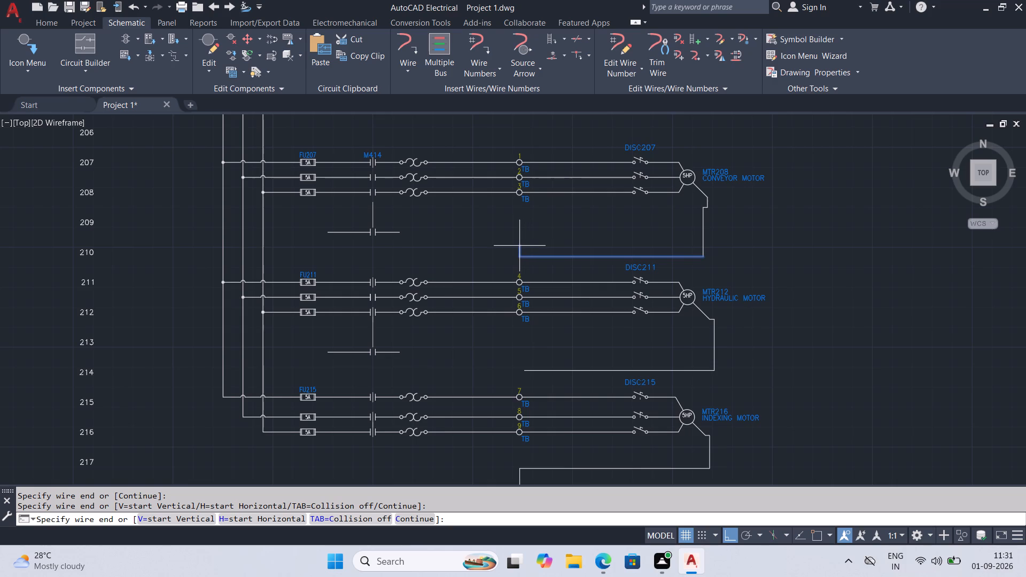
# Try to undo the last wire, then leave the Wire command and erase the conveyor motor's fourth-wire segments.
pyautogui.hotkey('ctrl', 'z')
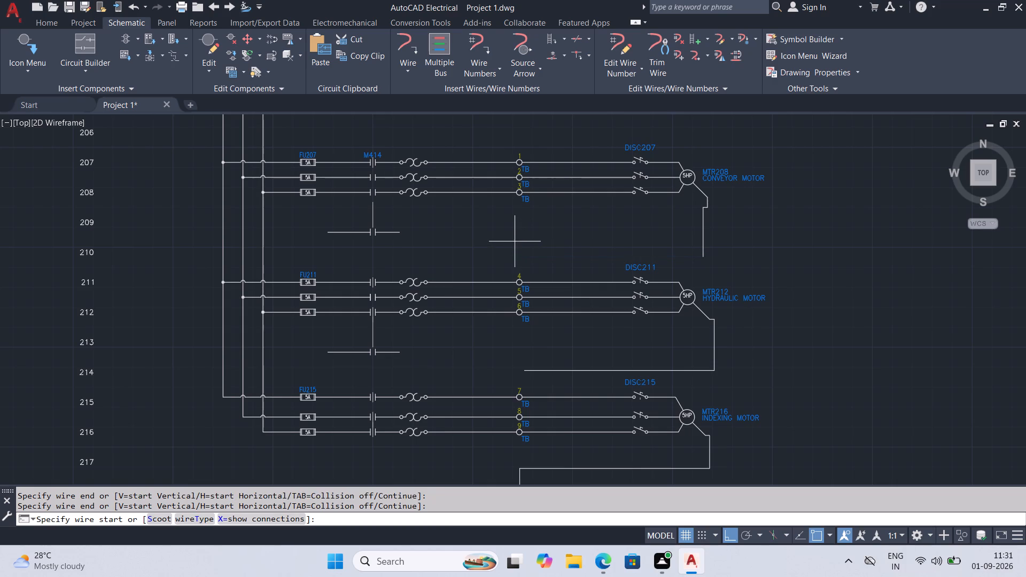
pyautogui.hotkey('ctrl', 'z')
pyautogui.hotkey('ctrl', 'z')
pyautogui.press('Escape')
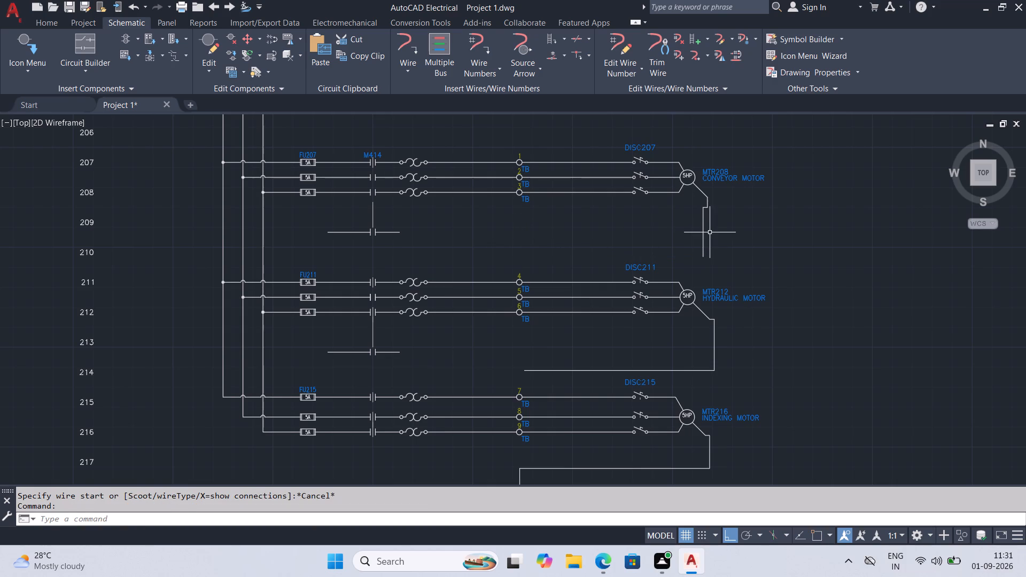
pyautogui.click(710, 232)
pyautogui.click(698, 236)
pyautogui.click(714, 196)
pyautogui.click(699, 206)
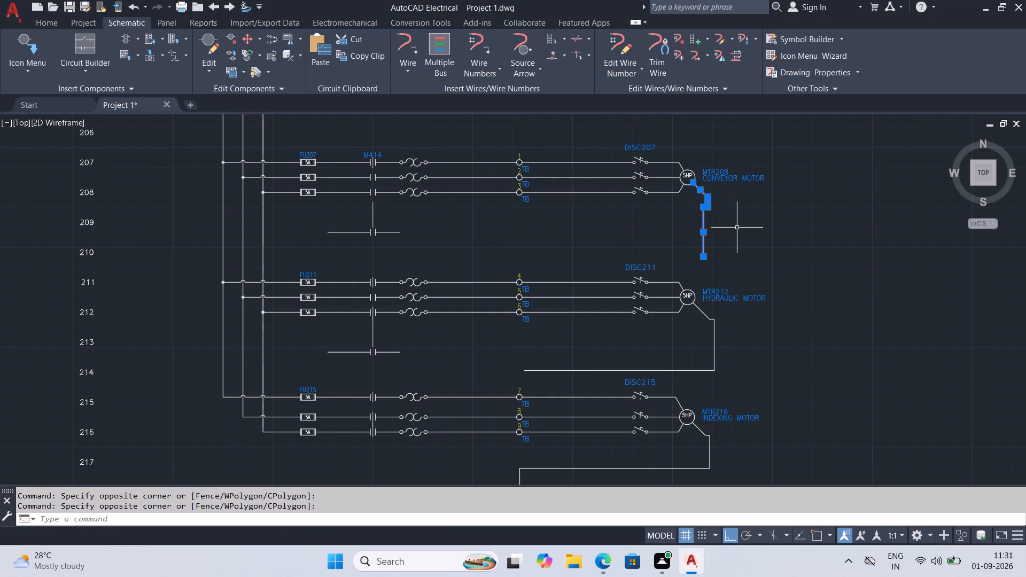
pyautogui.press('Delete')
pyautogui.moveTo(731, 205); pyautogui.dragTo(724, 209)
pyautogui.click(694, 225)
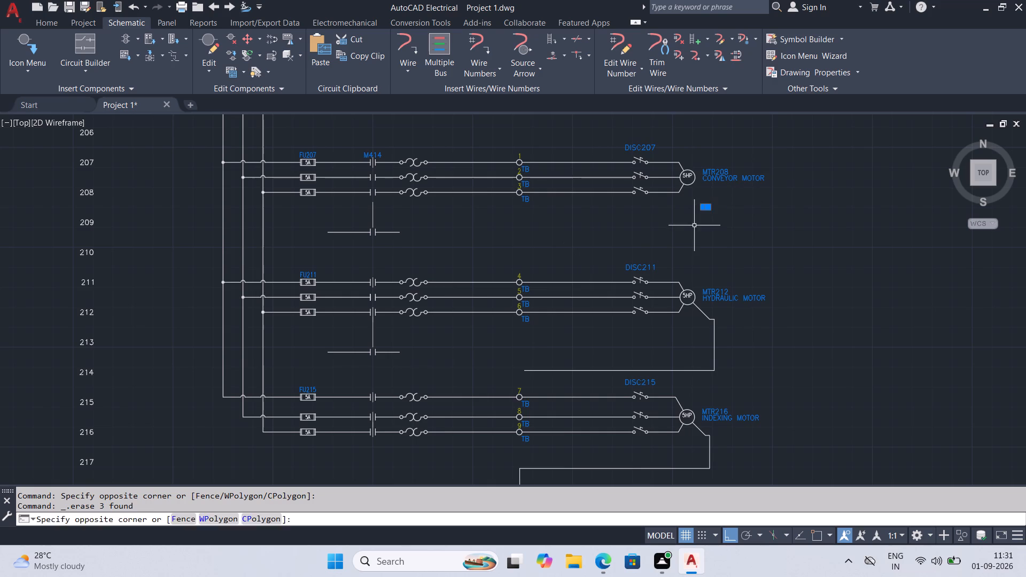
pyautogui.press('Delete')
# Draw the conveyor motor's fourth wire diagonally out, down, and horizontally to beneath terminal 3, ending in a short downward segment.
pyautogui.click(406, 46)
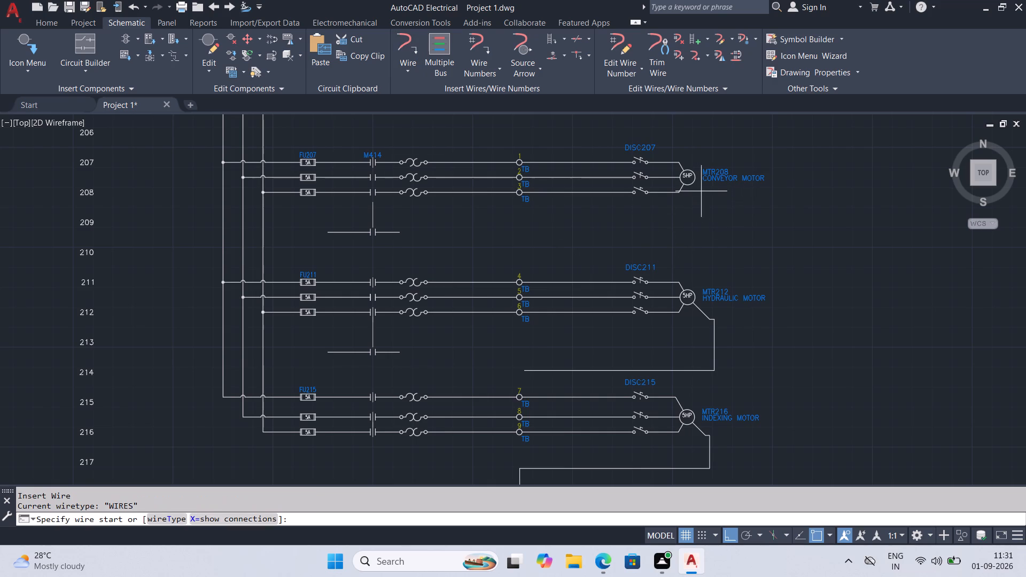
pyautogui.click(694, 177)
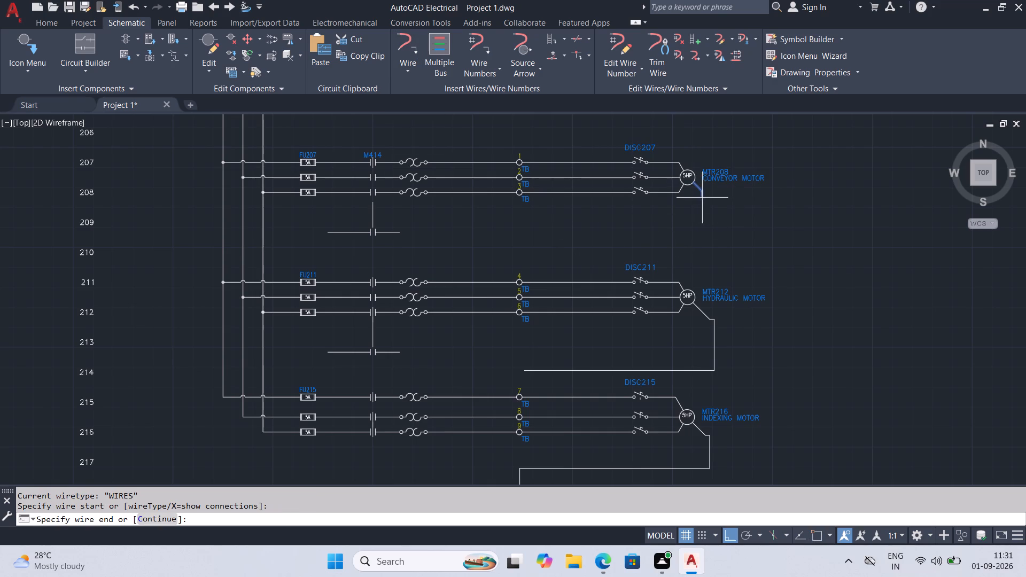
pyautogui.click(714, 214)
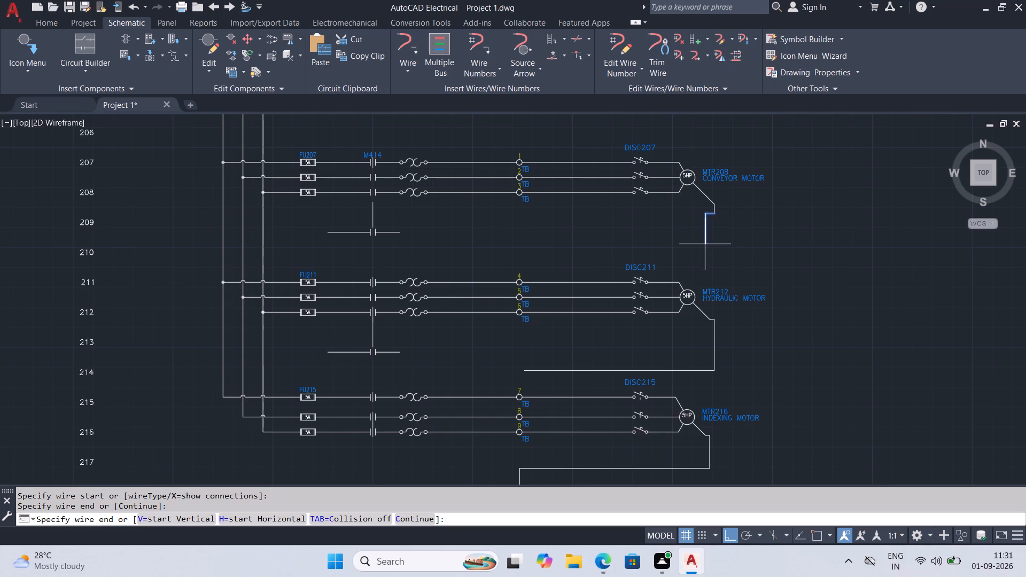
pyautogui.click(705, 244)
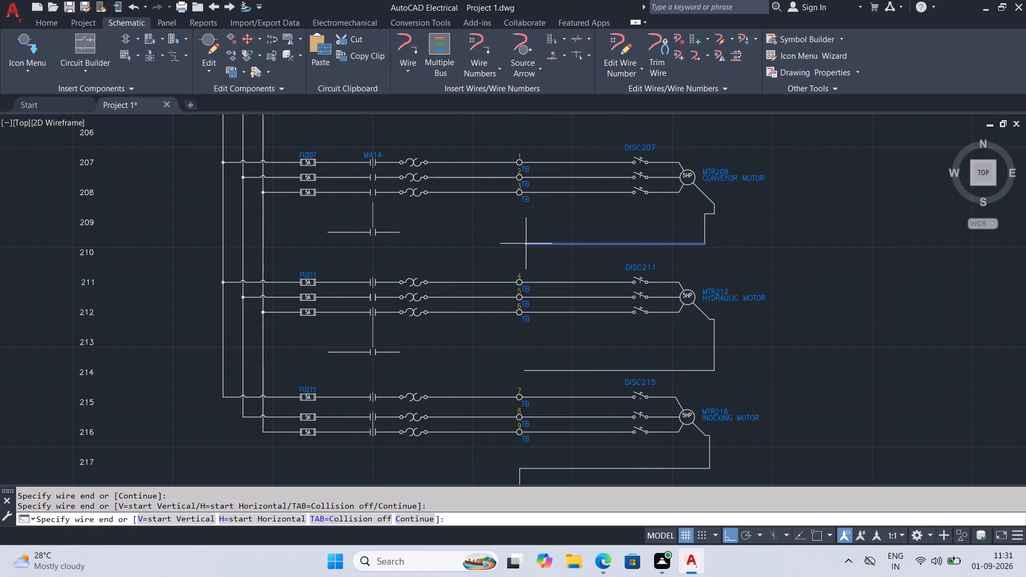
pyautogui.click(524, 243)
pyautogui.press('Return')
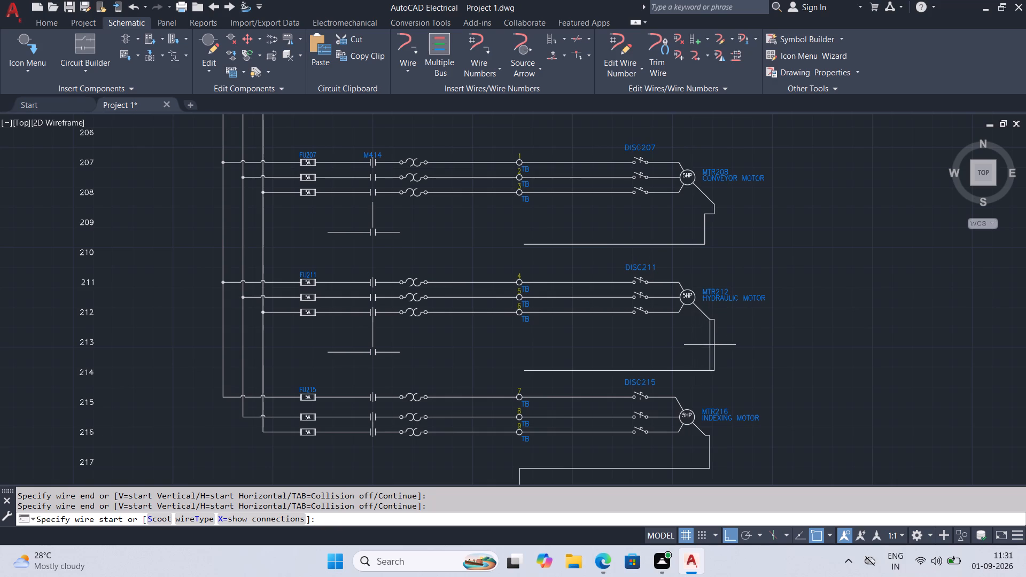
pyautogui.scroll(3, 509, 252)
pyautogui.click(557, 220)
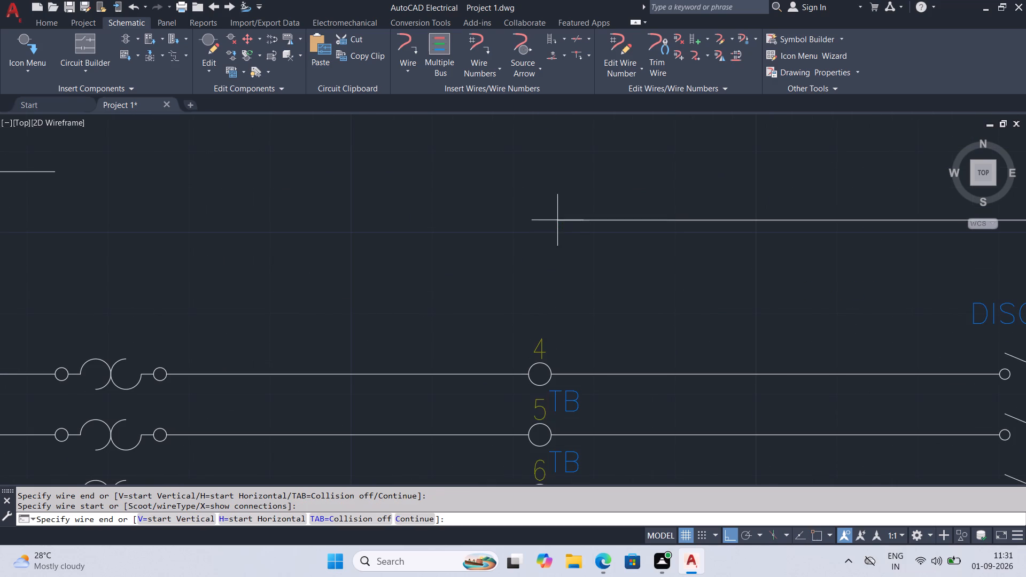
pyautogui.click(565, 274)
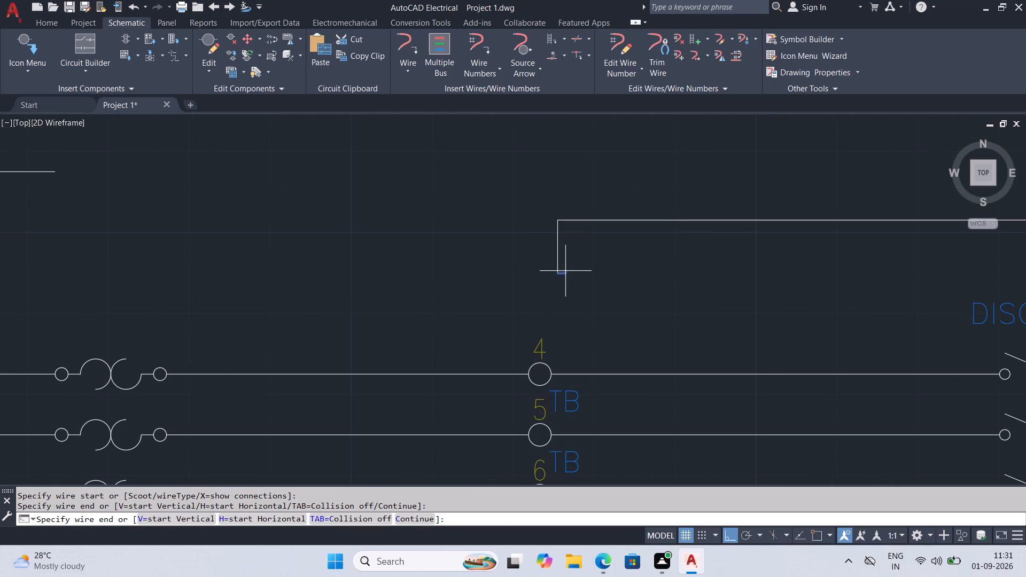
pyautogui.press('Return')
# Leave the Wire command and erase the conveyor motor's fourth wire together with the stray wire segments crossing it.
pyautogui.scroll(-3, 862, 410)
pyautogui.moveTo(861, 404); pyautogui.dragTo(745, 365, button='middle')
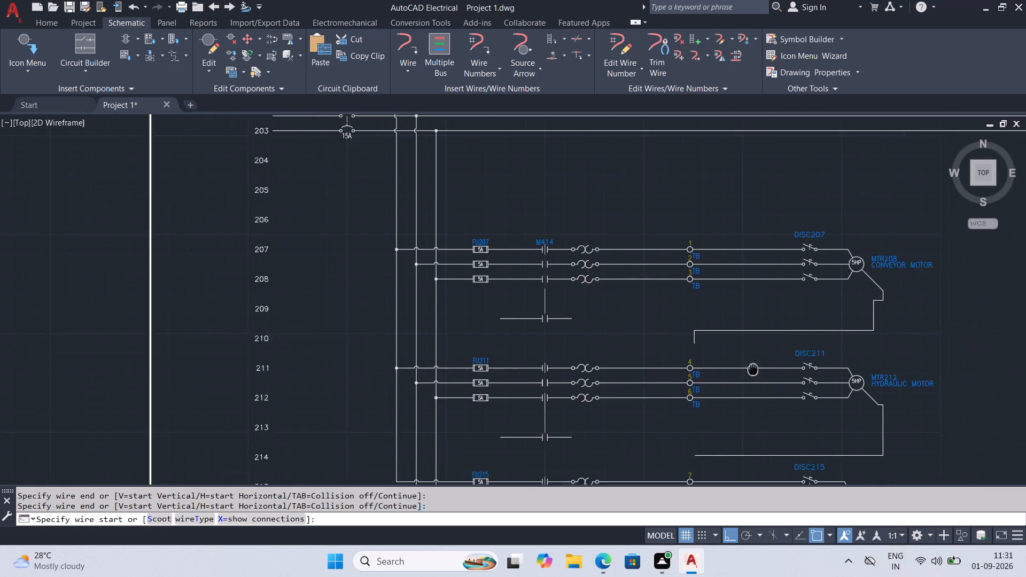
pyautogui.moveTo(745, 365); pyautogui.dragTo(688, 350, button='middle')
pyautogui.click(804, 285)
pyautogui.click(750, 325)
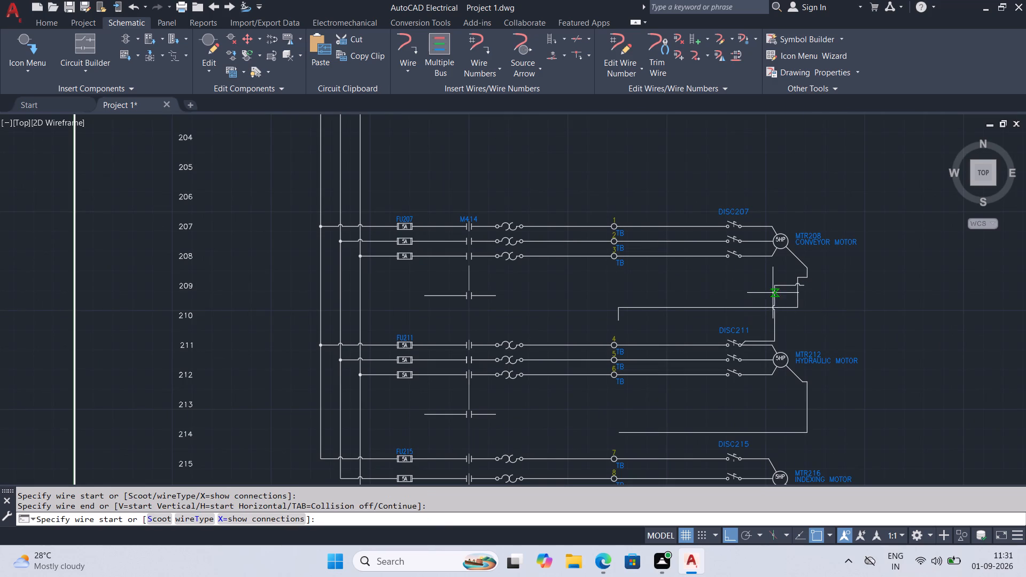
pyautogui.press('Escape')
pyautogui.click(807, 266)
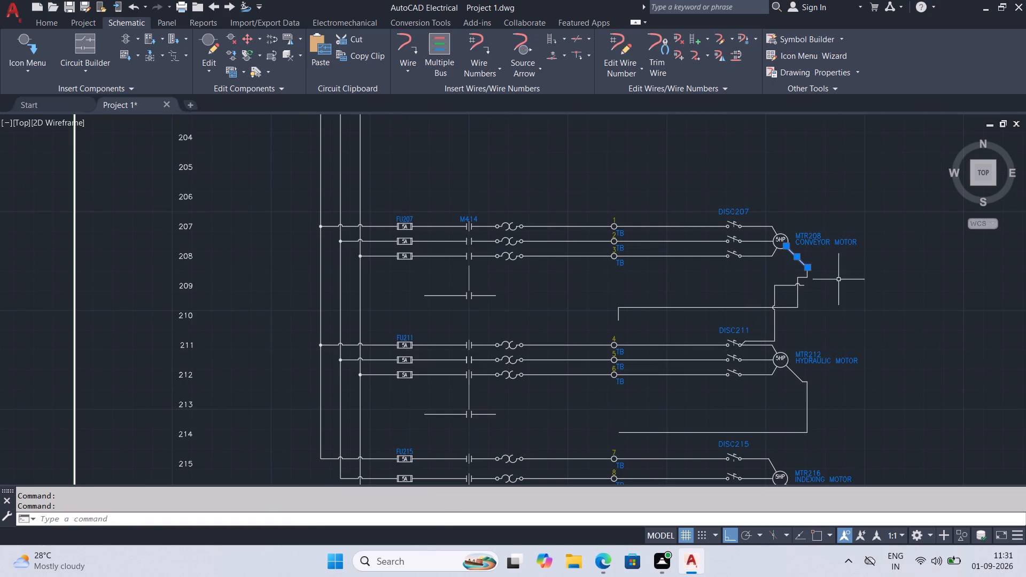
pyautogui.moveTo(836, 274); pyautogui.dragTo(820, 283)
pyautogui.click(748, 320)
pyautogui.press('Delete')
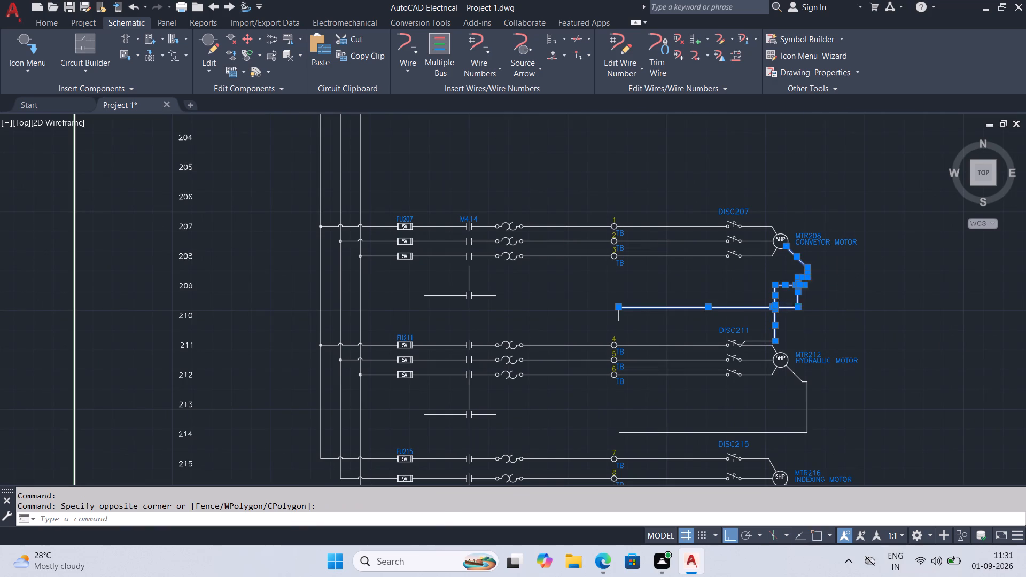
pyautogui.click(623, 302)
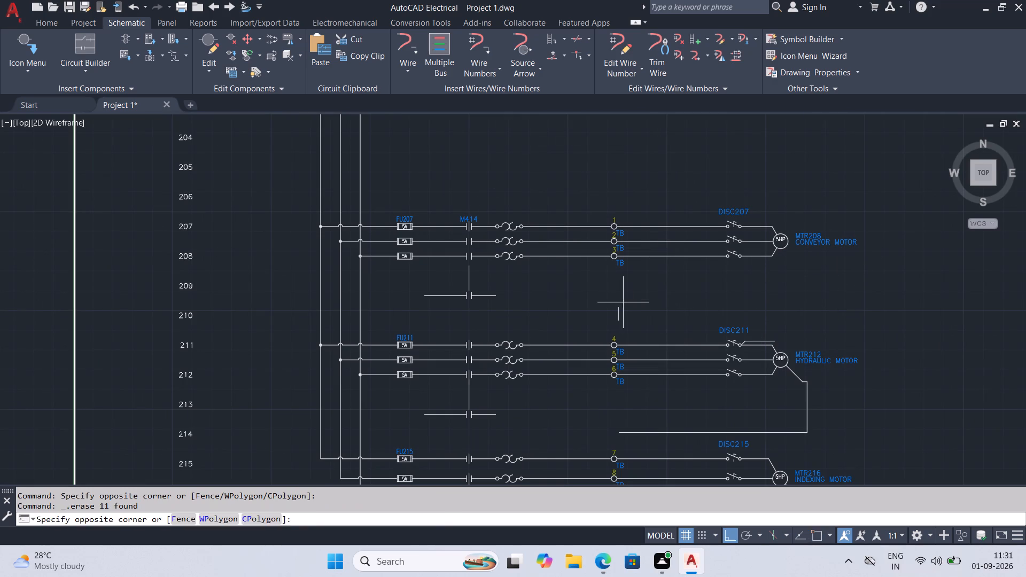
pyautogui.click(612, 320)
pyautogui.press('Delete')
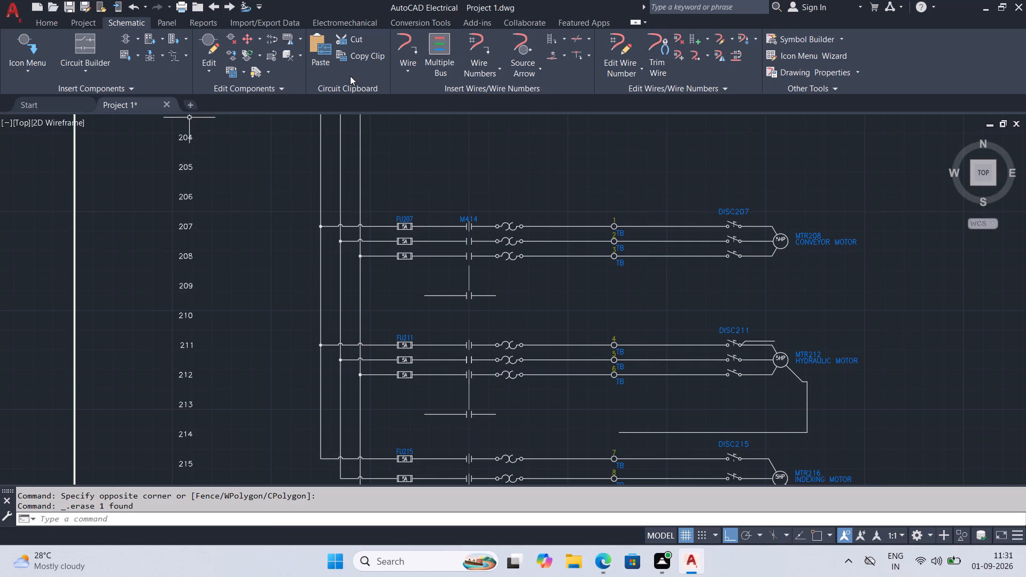
# Draw the conveyor motor's fourth wire from beneath terminal 3 up, horizontally past the motor, and stepped up to its lower free connection point.
pyautogui.click(403, 46)
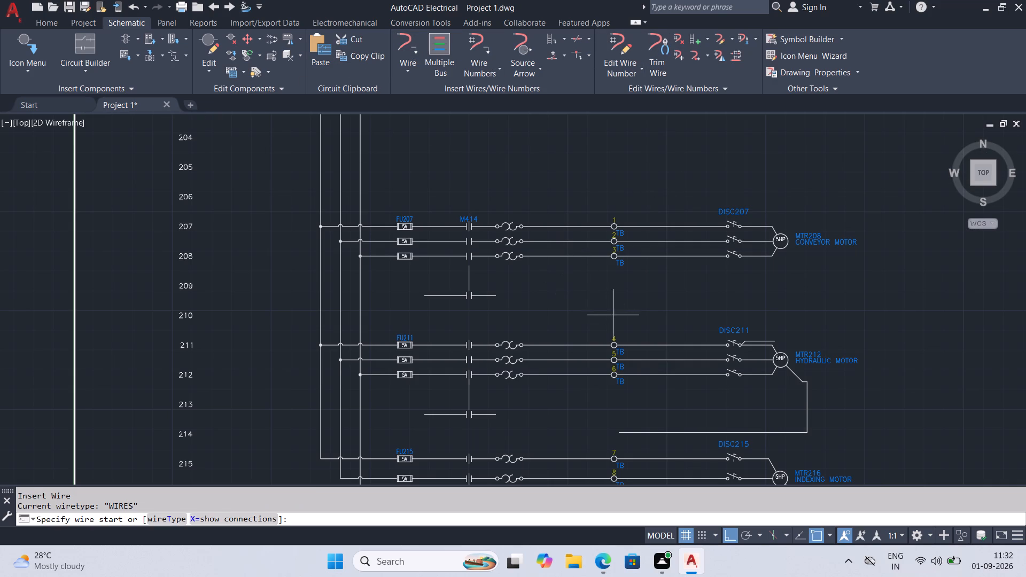
pyautogui.click(617, 313)
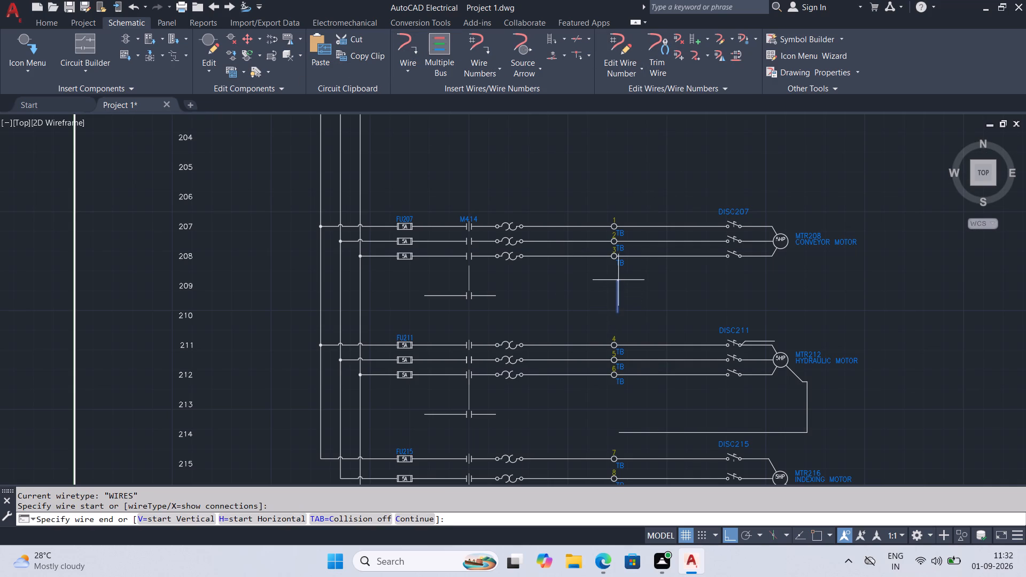
pyautogui.click(618, 279)
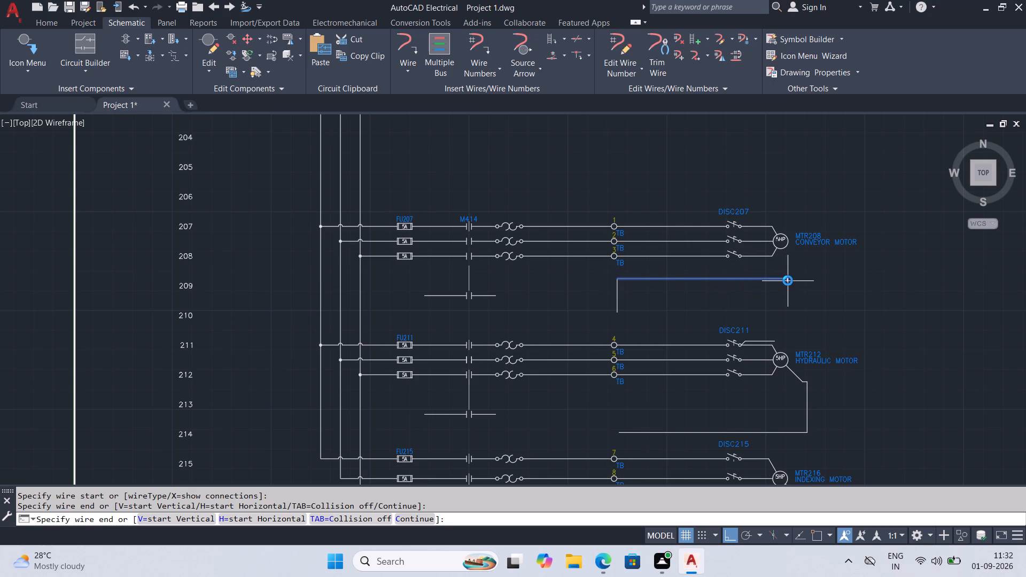
pyautogui.click(795, 278)
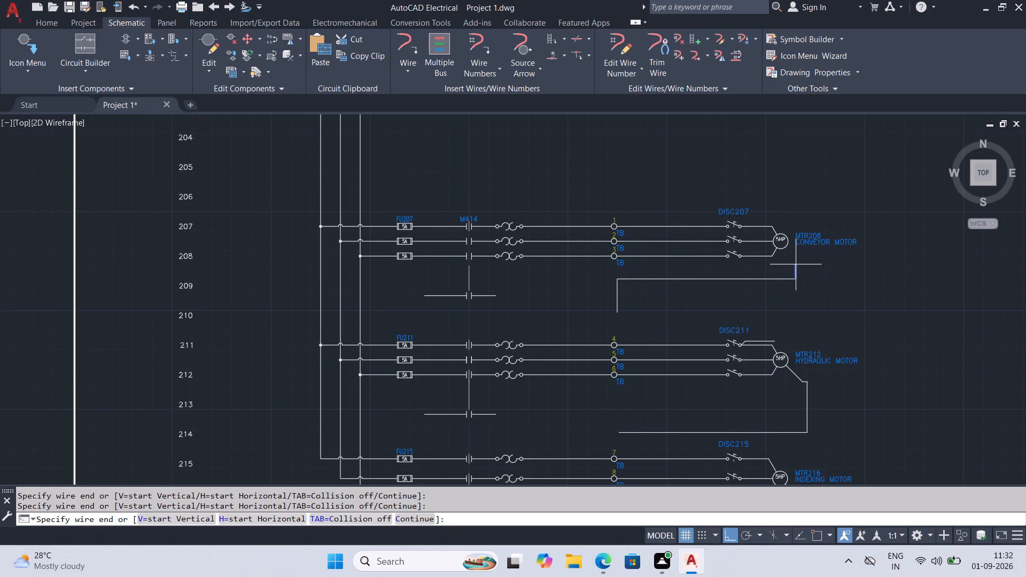
pyautogui.click(797, 257)
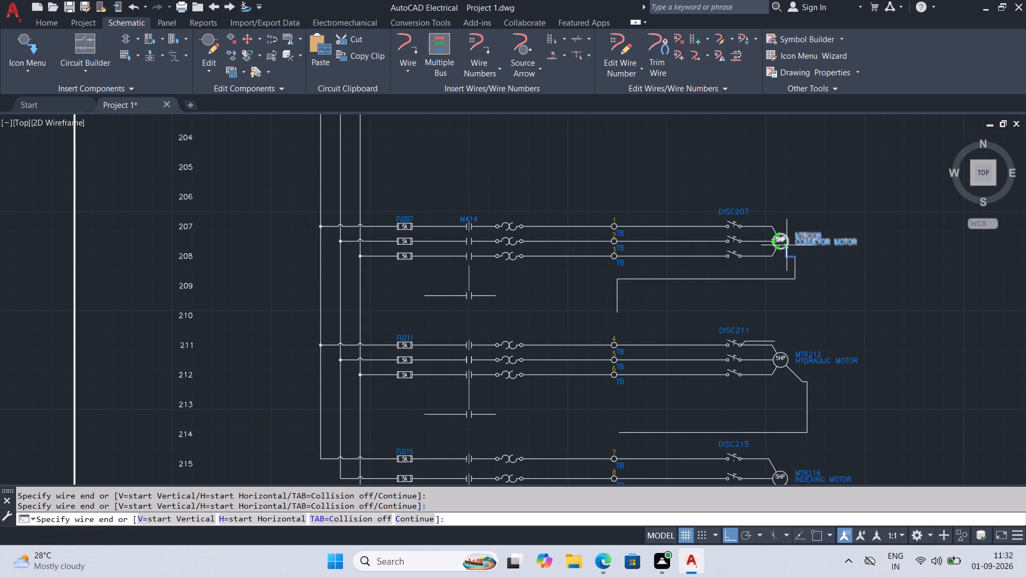
pyautogui.scroll(3, 794, 253)
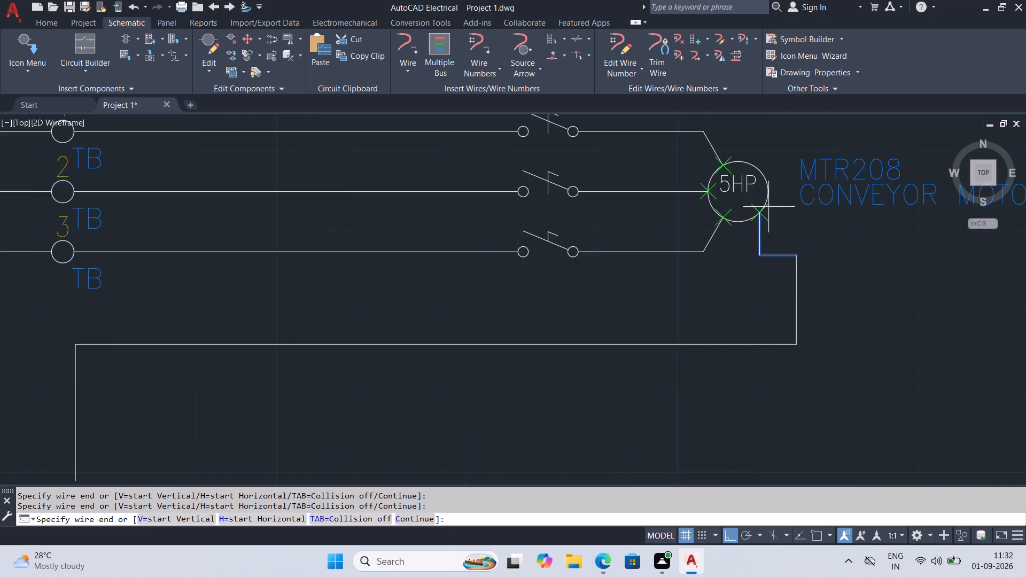
pyautogui.click(758, 210)
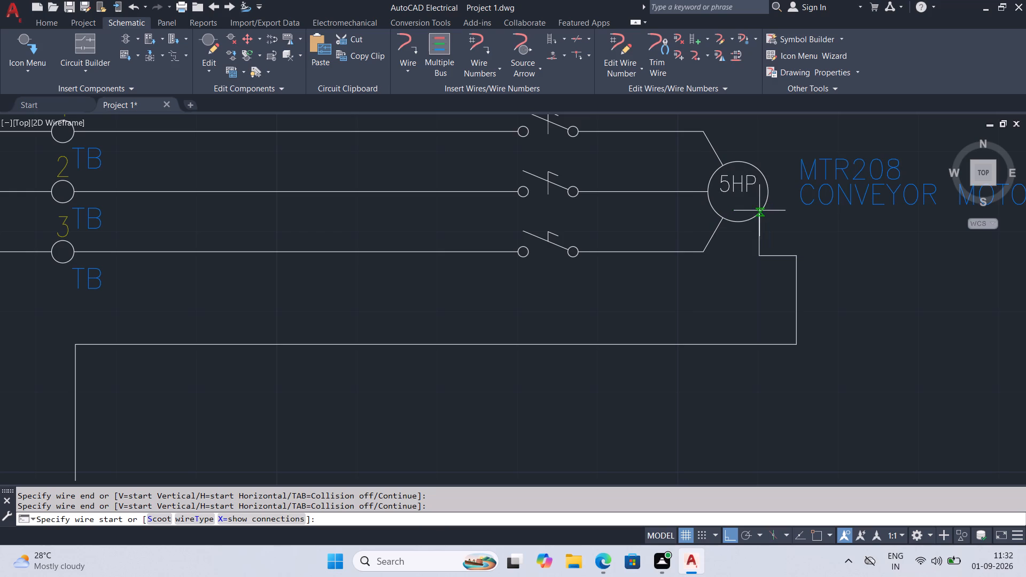
pyautogui.press('Return')
# Erase the hydraulic motor's fourth wire, including its diagonal, vertical and long horizontal segments.
pyautogui.scroll(-2, 890, 300)
pyautogui.moveTo(880, 337); pyautogui.dragTo(828, 247, button='middle')
pyautogui.moveTo(831, 392); pyautogui.dragTo(813, 396)
pyautogui.click(744, 430)
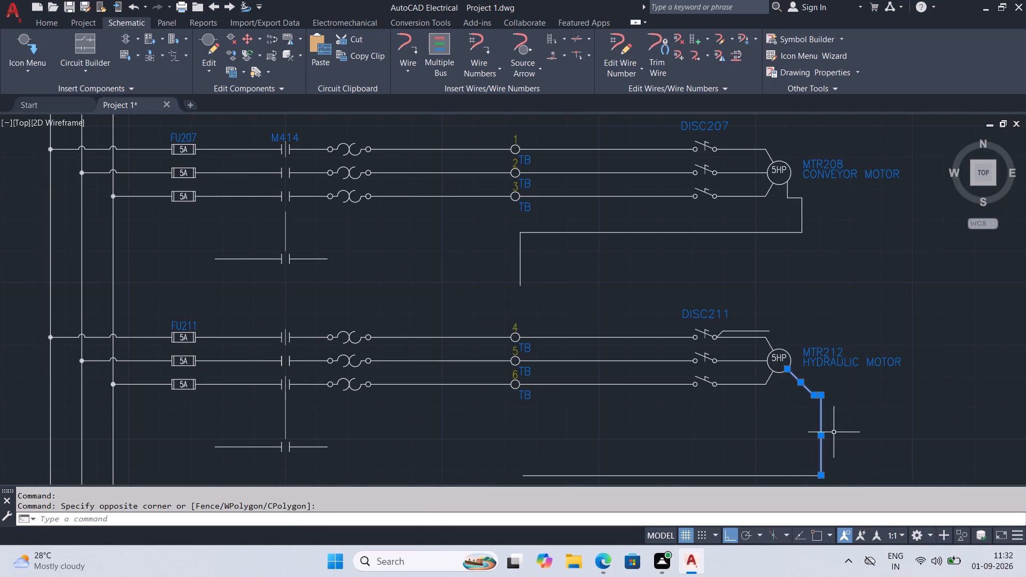
pyautogui.moveTo(848, 433); pyautogui.dragTo(841, 348, button='middle')
pyautogui.moveTo(771, 378); pyautogui.dragTo(773, 384)
pyautogui.click(772, 399)
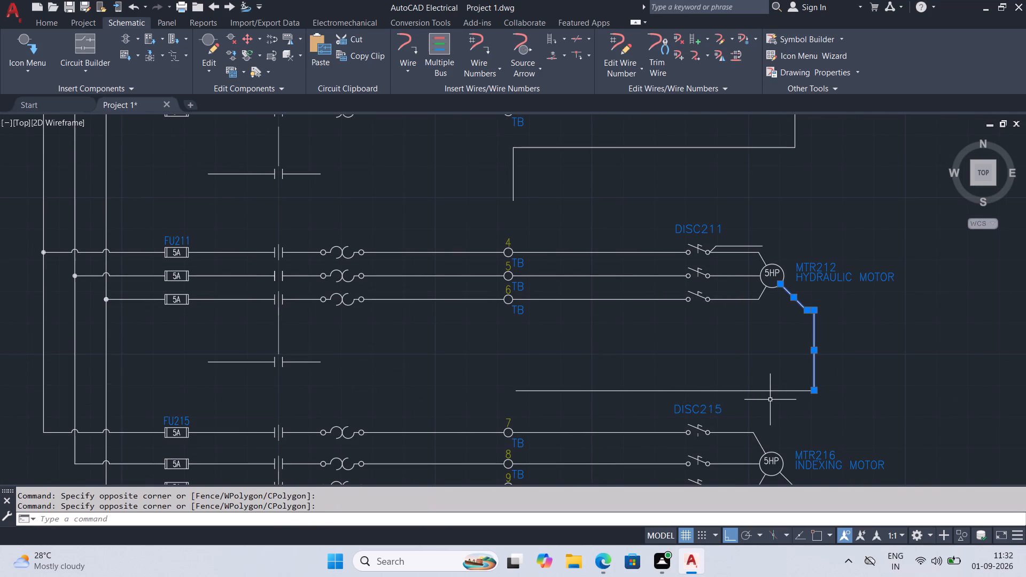
pyautogui.moveTo(770, 398); pyautogui.dragTo(757, 386)
pyautogui.click(751, 379)
pyautogui.press('Delete')
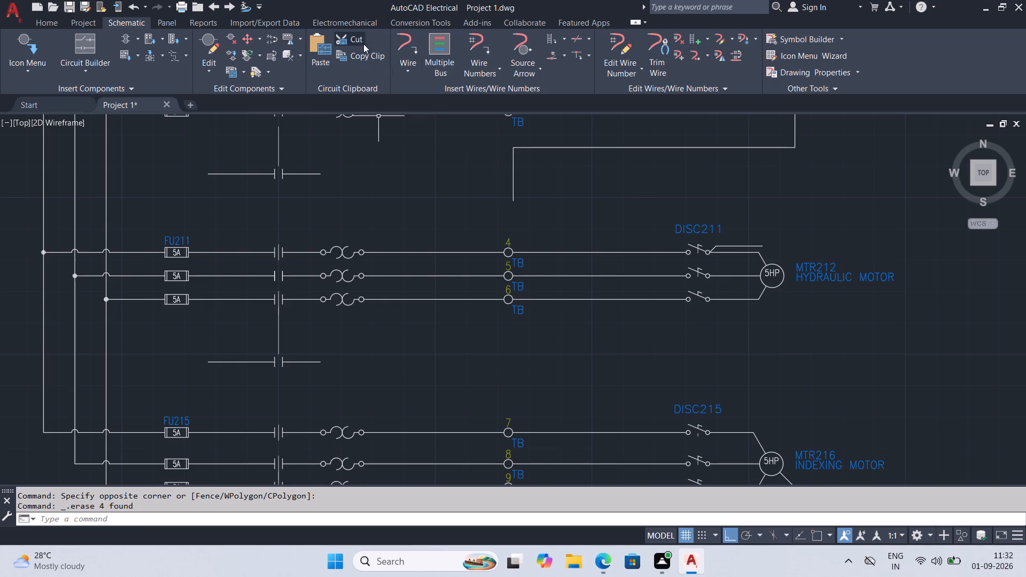
# Draw the hydraulic motor's fourth wire from beneath terminal 6 up, horizontally past the motor, and stepped up to its lower free connection point.
pyautogui.click(408, 47)
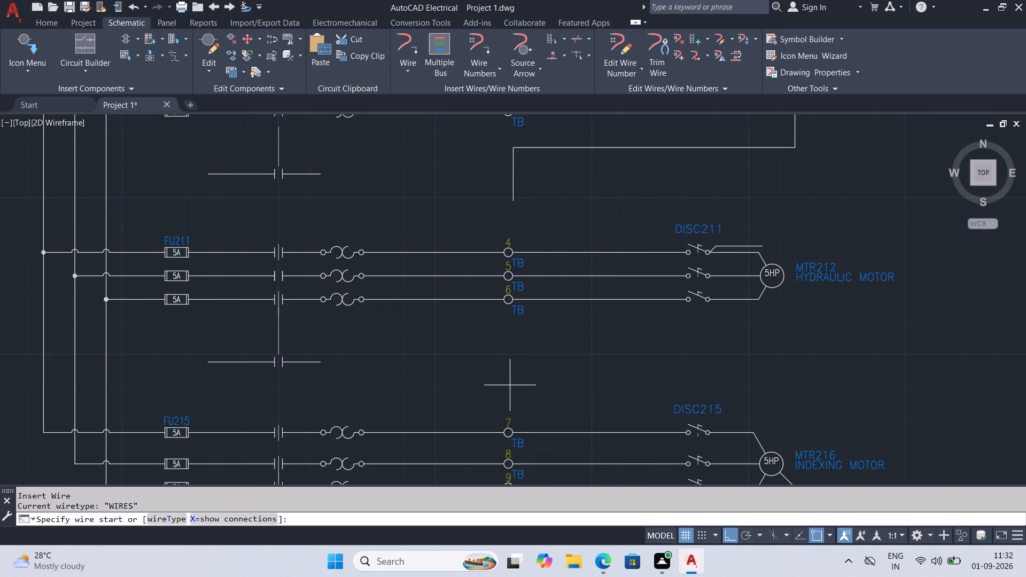
pyautogui.click(510, 385)
pyautogui.click(514, 339)
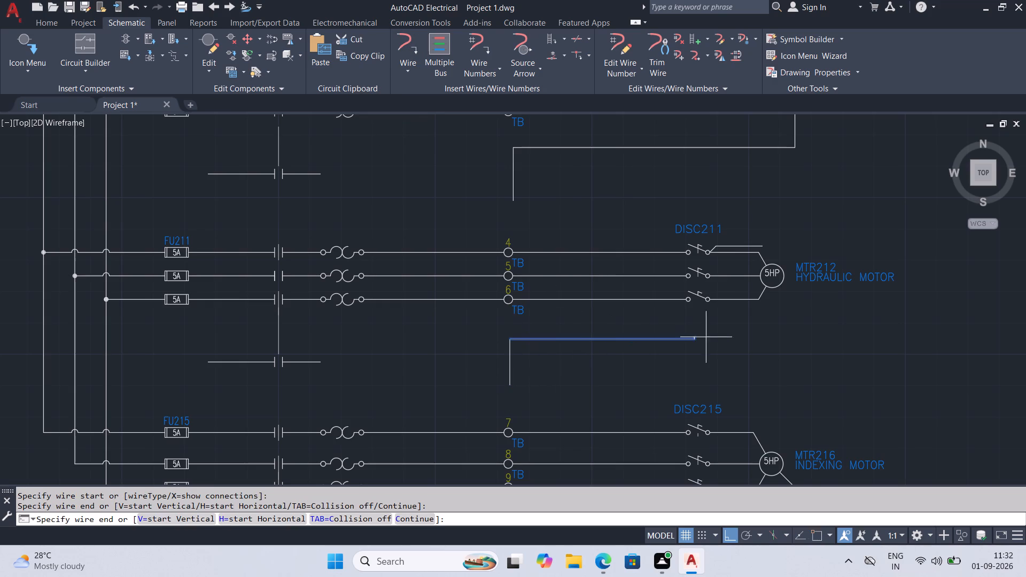
pyautogui.click(807, 328)
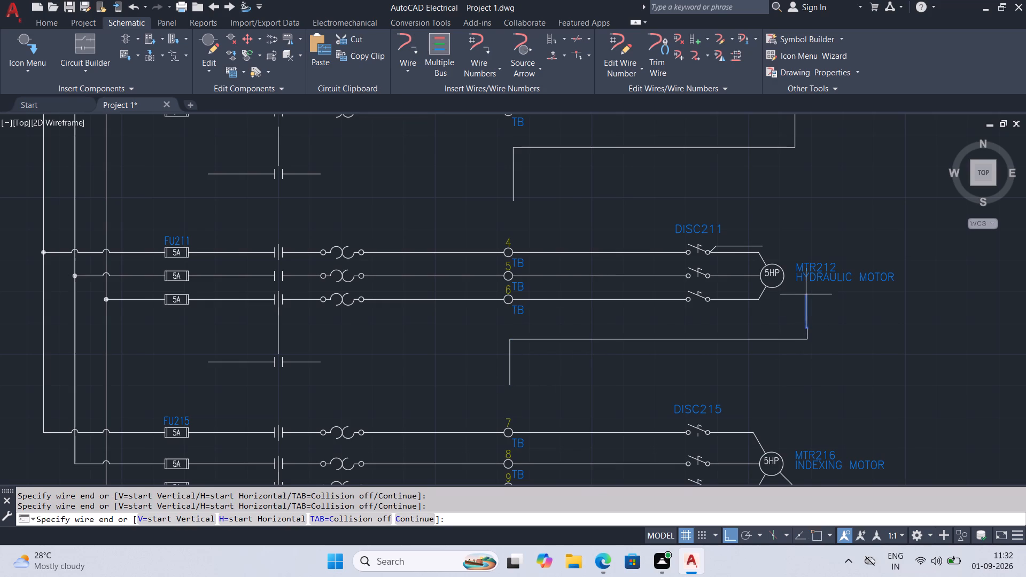
pyautogui.click(806, 293)
pyautogui.click(740, 535)
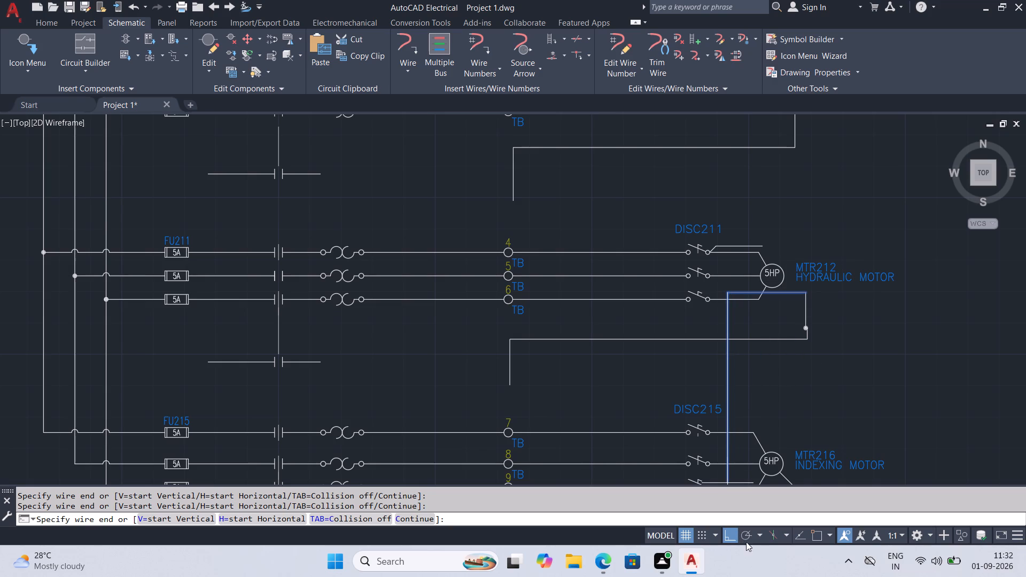
pyautogui.click(746, 534)
pyautogui.click(725, 534)
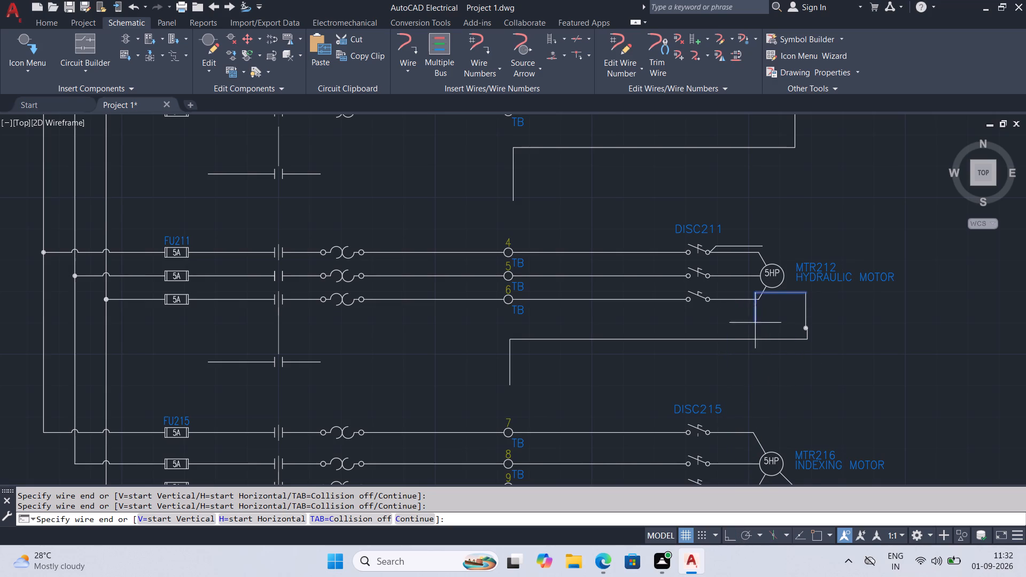
pyautogui.click(745, 531)
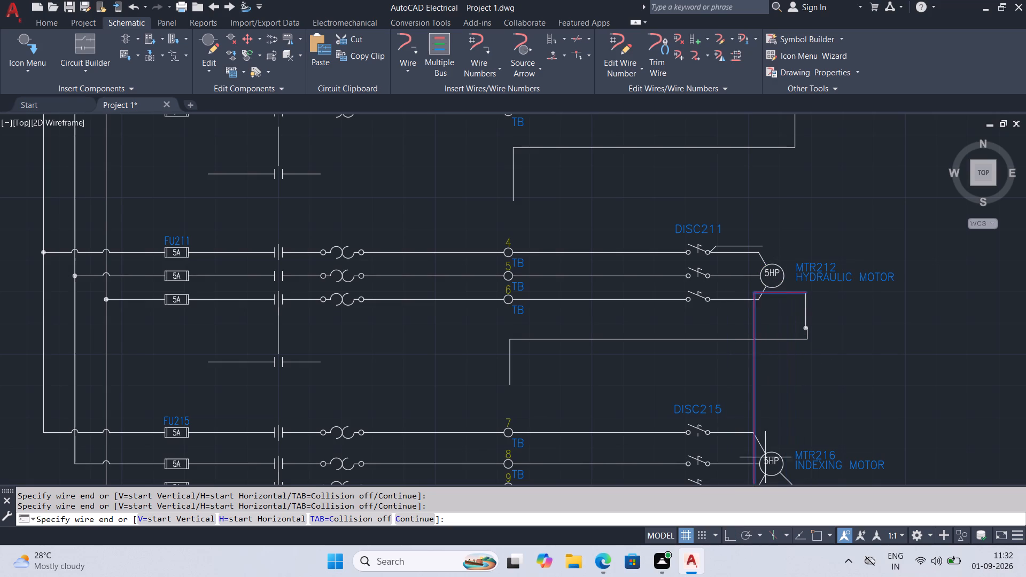
pyautogui.click(782, 284)
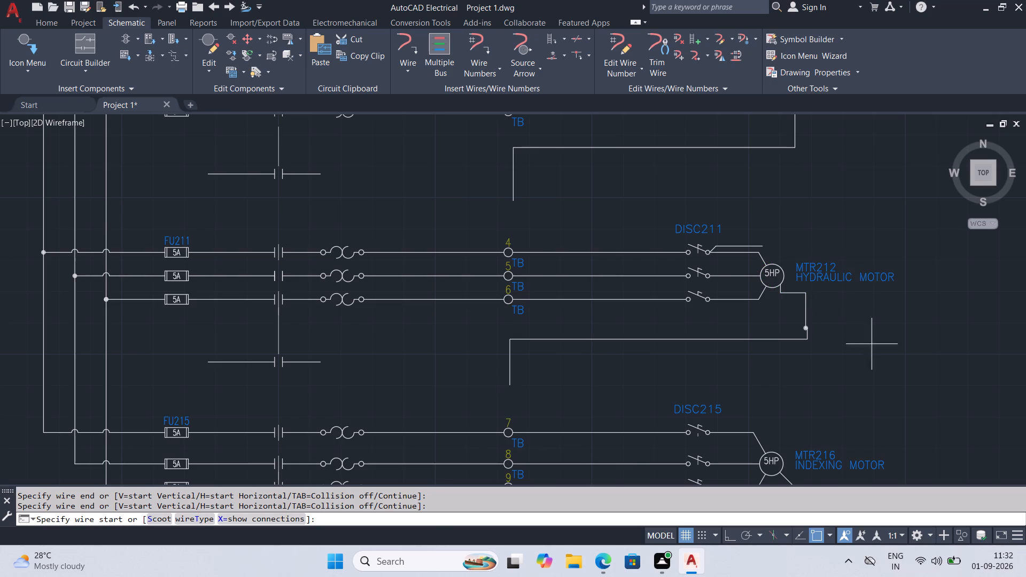
# Leave the Wire command and save the drawing.
pyautogui.scroll(-1, 871, 394)
pyautogui.moveTo(865, 396); pyautogui.dragTo(804, 252, button='middle')
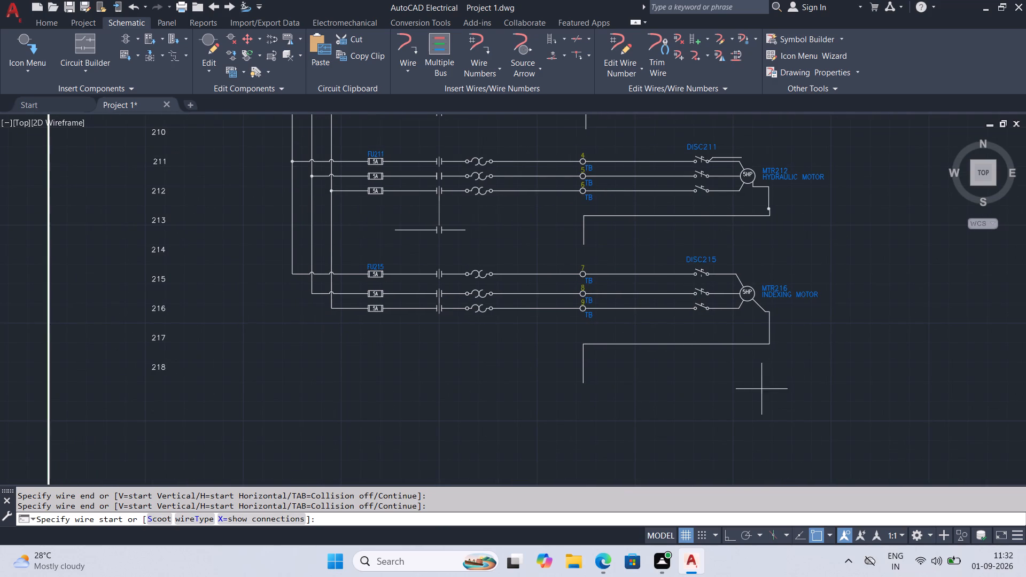
pyautogui.scroll(4, 745, 238)
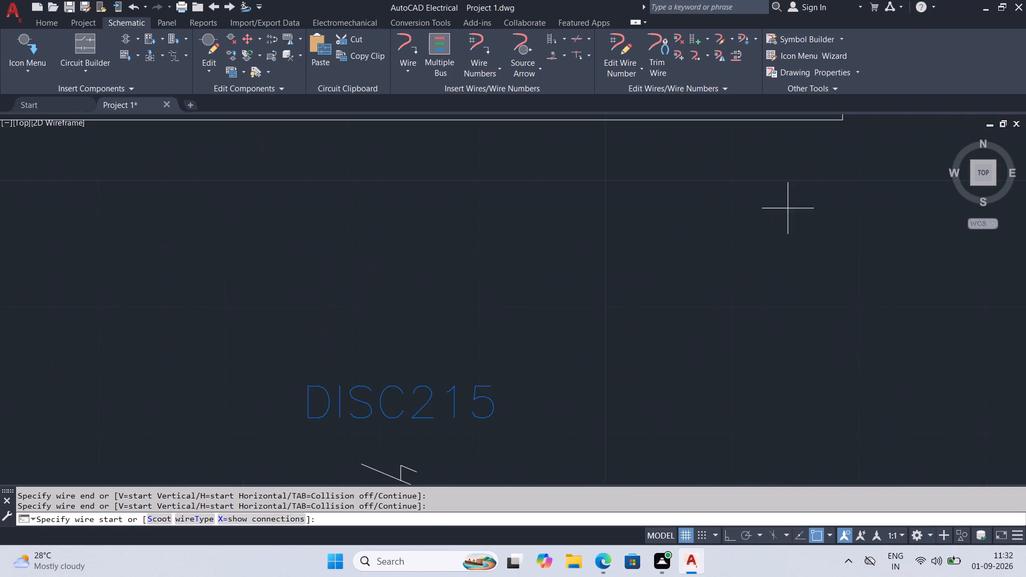
pyautogui.moveTo(798, 227); pyautogui.dragTo(764, 408, button='middle')
pyautogui.scroll(-2, 762, 400)
pyautogui.hotkey('ctrl', 's')
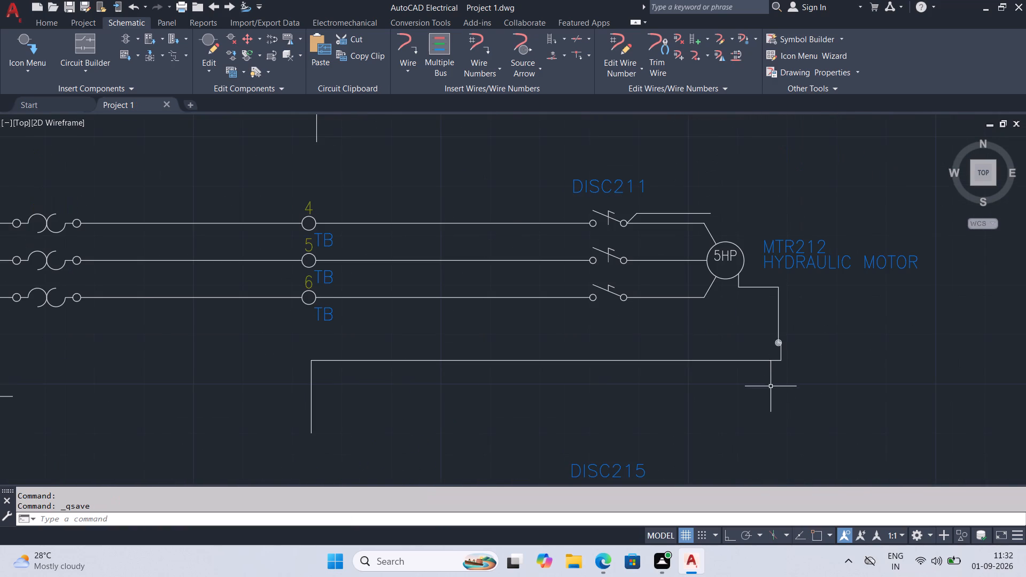
# Browse the schematic symbol library's Miscellaneous, Instrumentation, Power Supplies, Heating Elements, One-Line Components, Solenoids, SPDT Switches and Wire Arrows categories.
pyautogui.scroll(-1, 775, 380)
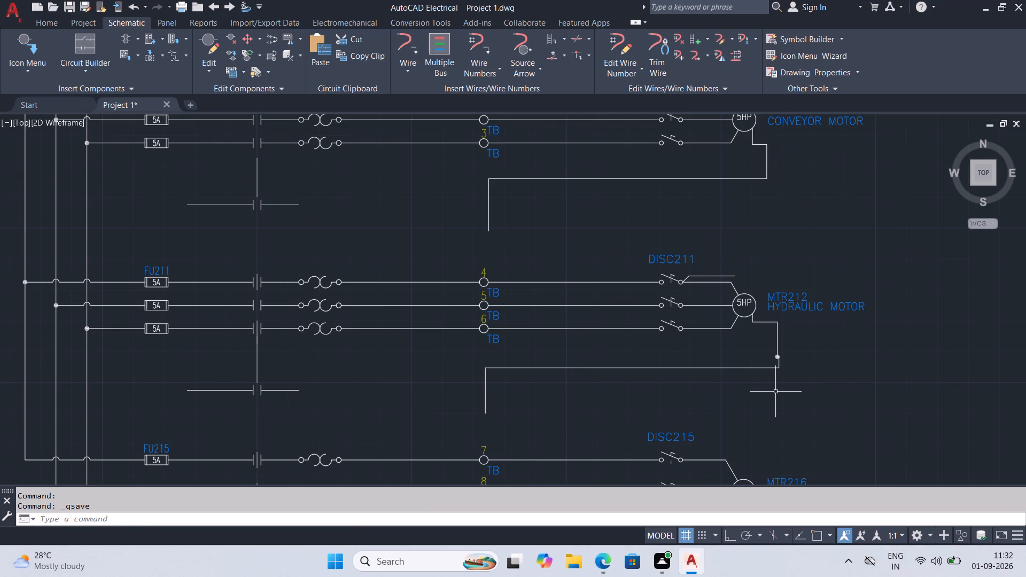
pyautogui.scroll(-1, 790, 420)
pyautogui.moveTo(784, 422); pyautogui.dragTo(751, 396, button='middle')
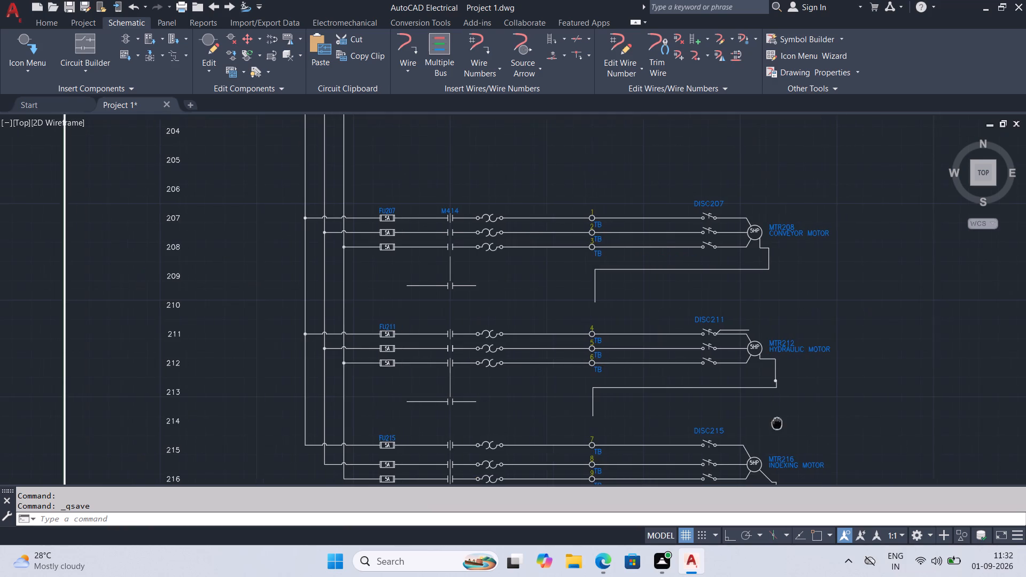
pyautogui.moveTo(751, 396); pyautogui.dragTo(722, 348, button='middle')
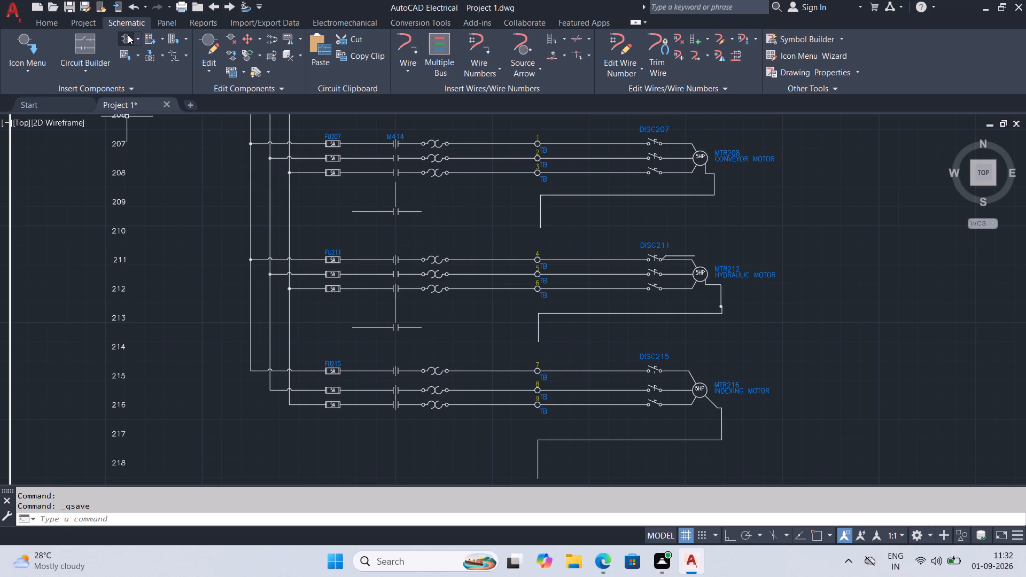
pyautogui.click(128, 35)
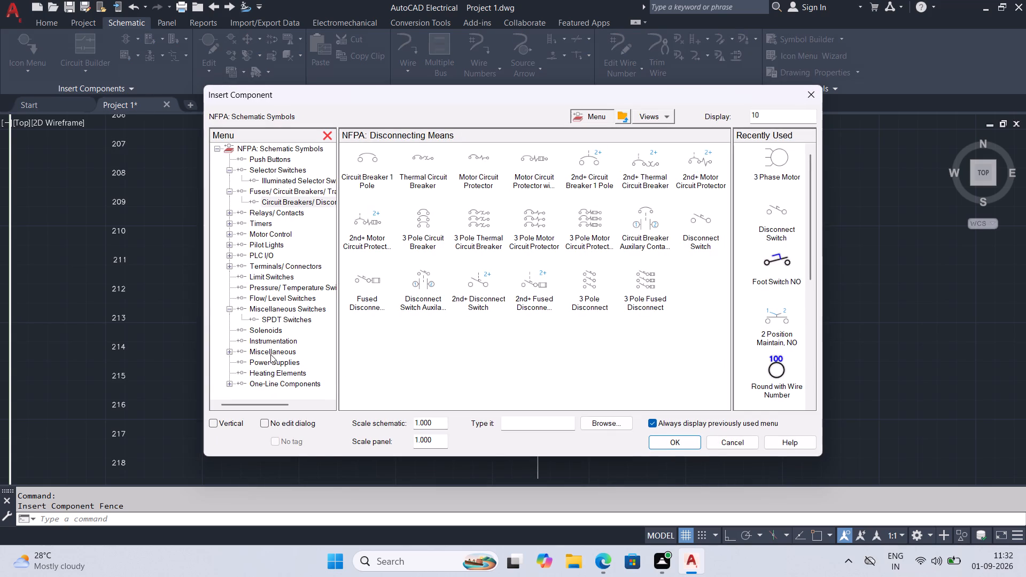
pyautogui.click(270, 354)
pyautogui.scroll(-1, 274, 362)
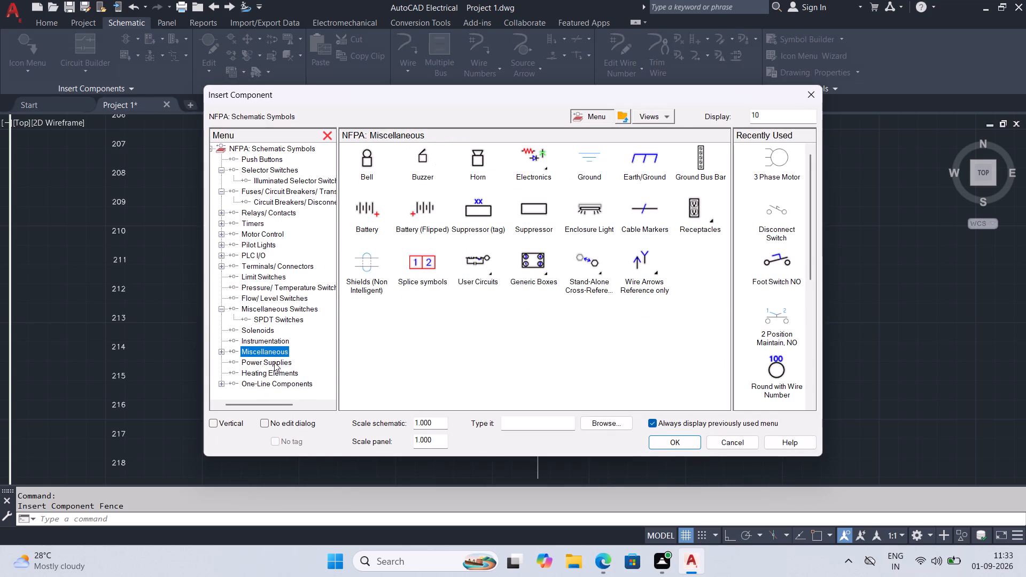
pyautogui.scroll(-2, 283, 375)
pyautogui.scroll(2, 270, 361)
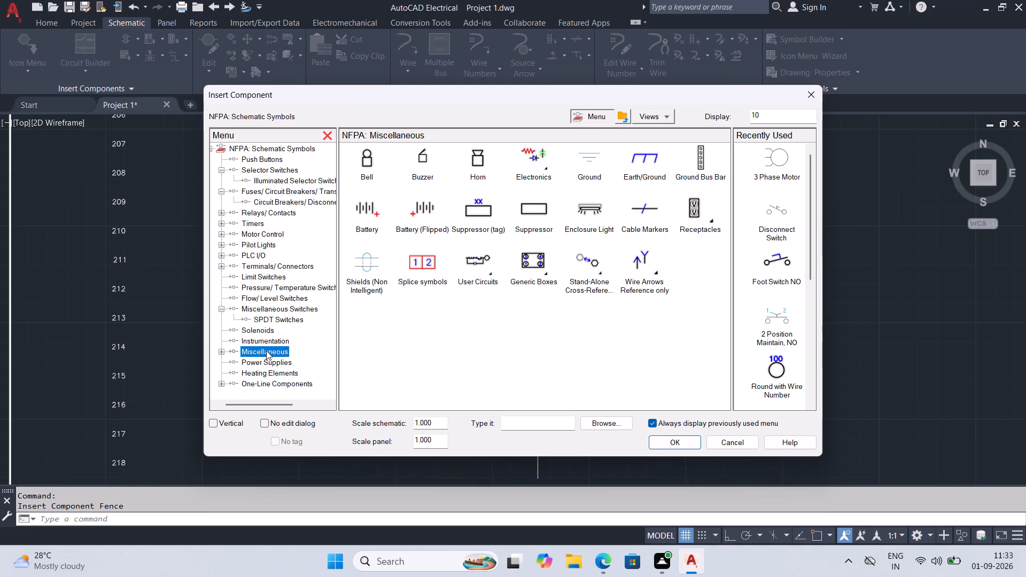
pyautogui.click(265, 341)
pyautogui.click(260, 367)
pyautogui.click(260, 367)
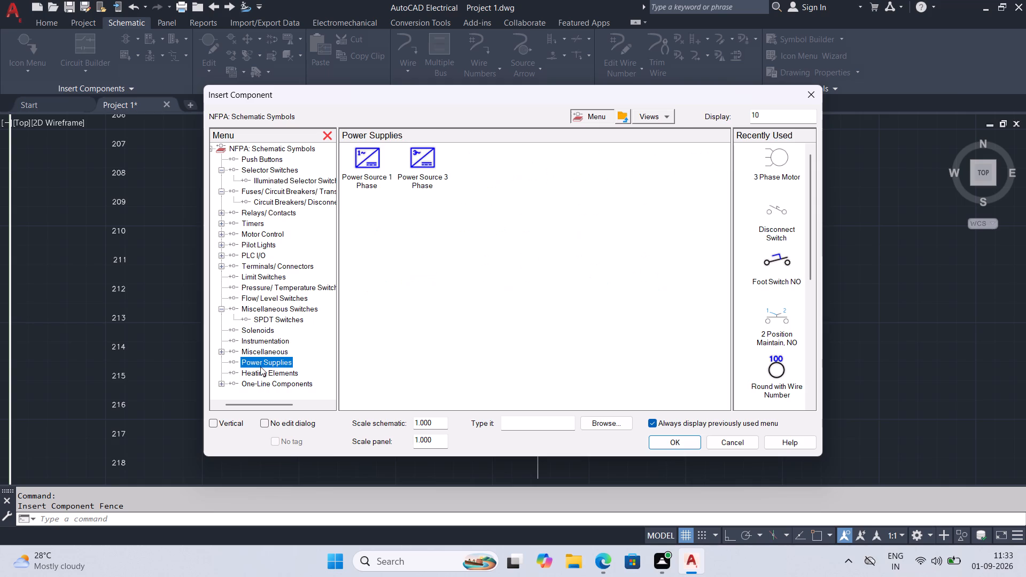
pyautogui.click(258, 372)
pyautogui.click(265, 385)
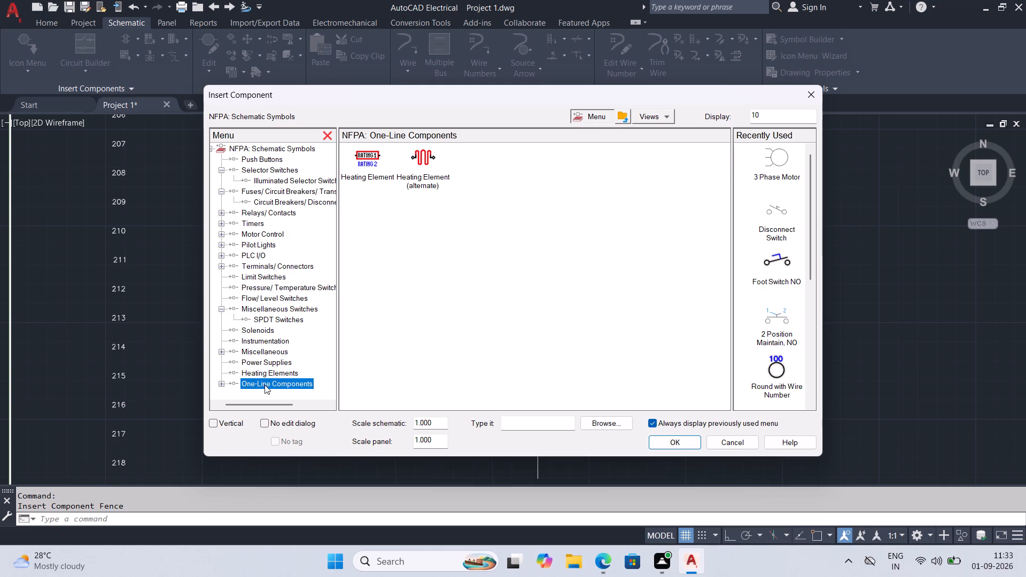
pyautogui.click(271, 368)
pyautogui.click(271, 361)
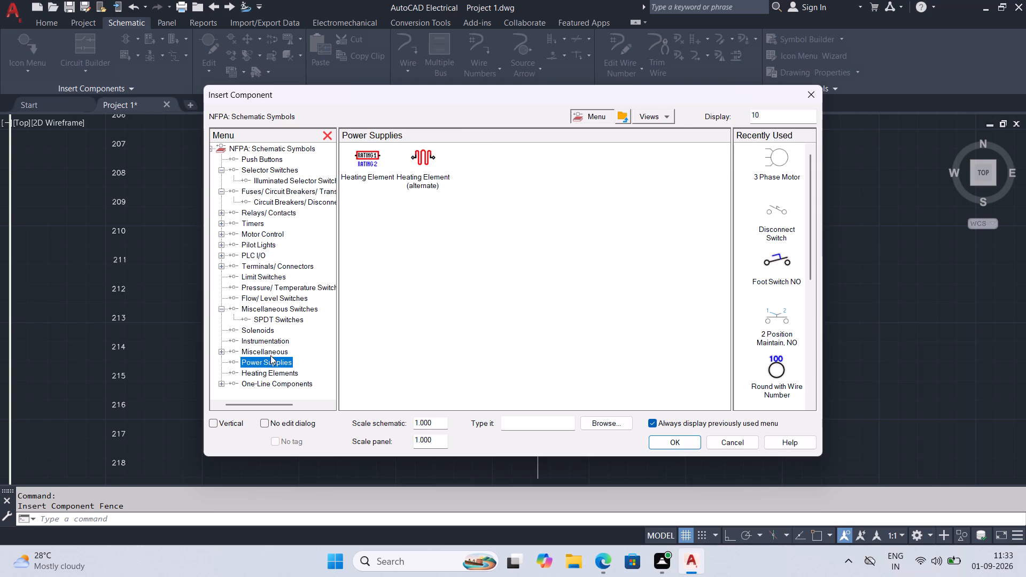
pyautogui.click(270, 354)
pyautogui.click(270, 342)
pyautogui.click(268, 333)
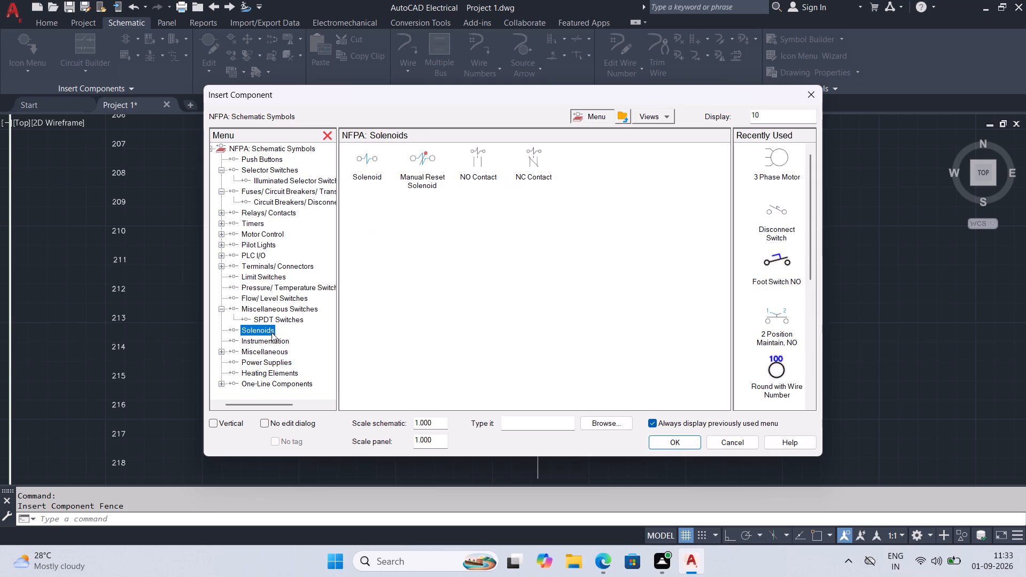
pyautogui.click(274, 320)
pyautogui.click(265, 353)
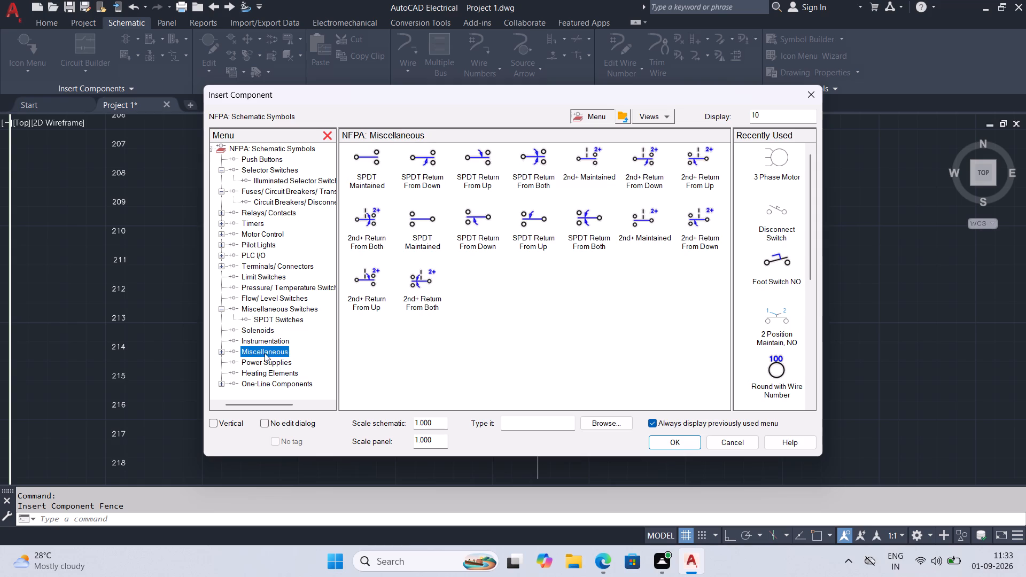
pyautogui.click(658, 275)
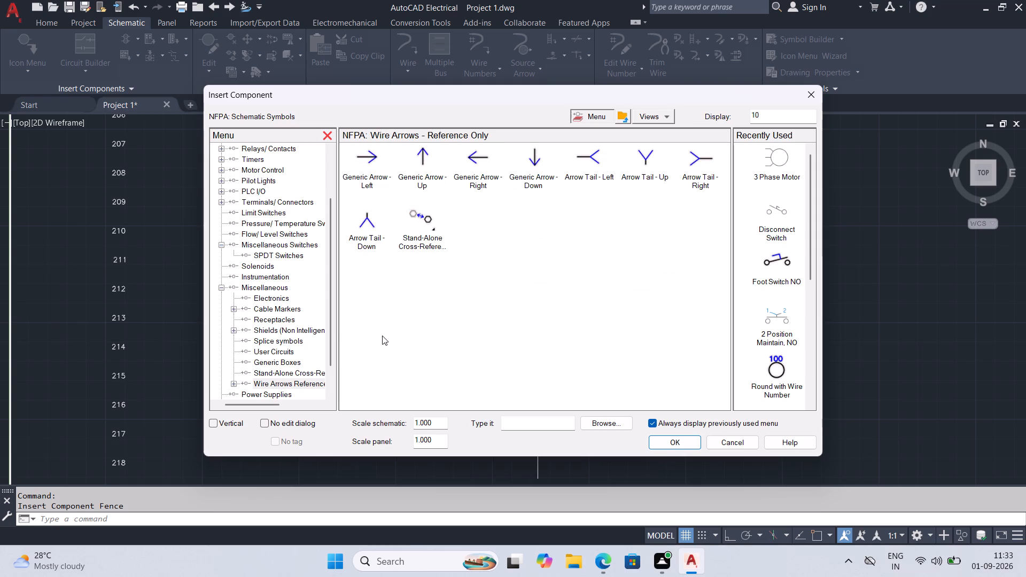
# Examine the schematic symbol categories from Miscellaneous back through the switch types, Terminals/Connectors, PLC I/O, Pilot Lights and Motor Control to Illuminated Selector Switches.
pyautogui.click(275, 284)
pyautogui.click(274, 275)
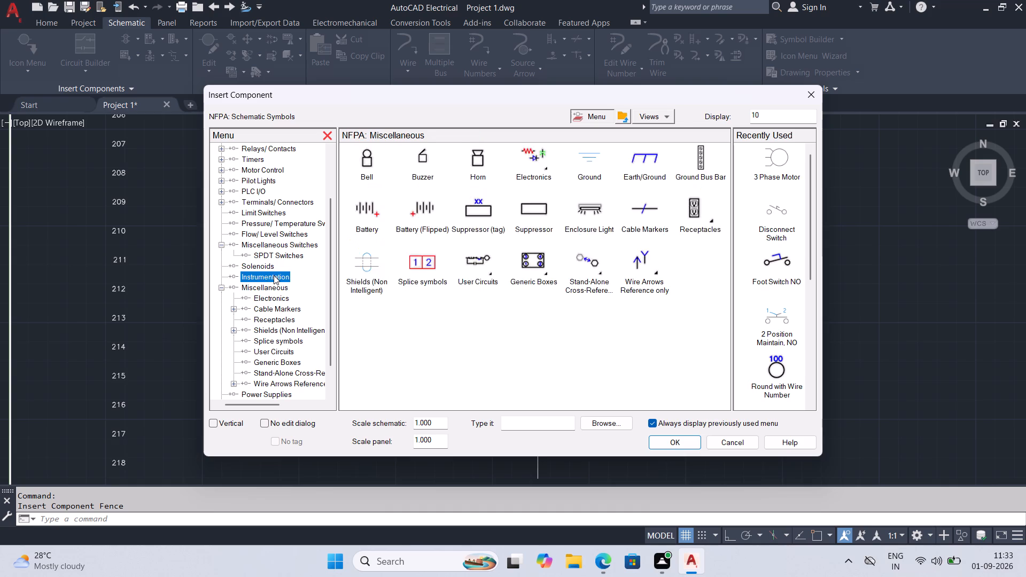
pyautogui.click(270, 268)
pyautogui.click(266, 256)
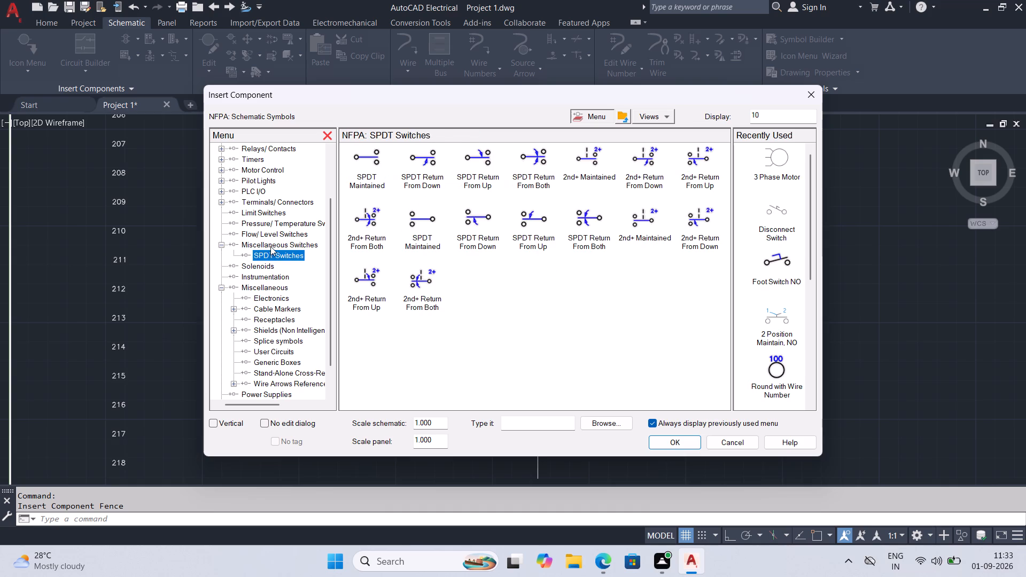
pyautogui.click(270, 246)
pyautogui.click(279, 235)
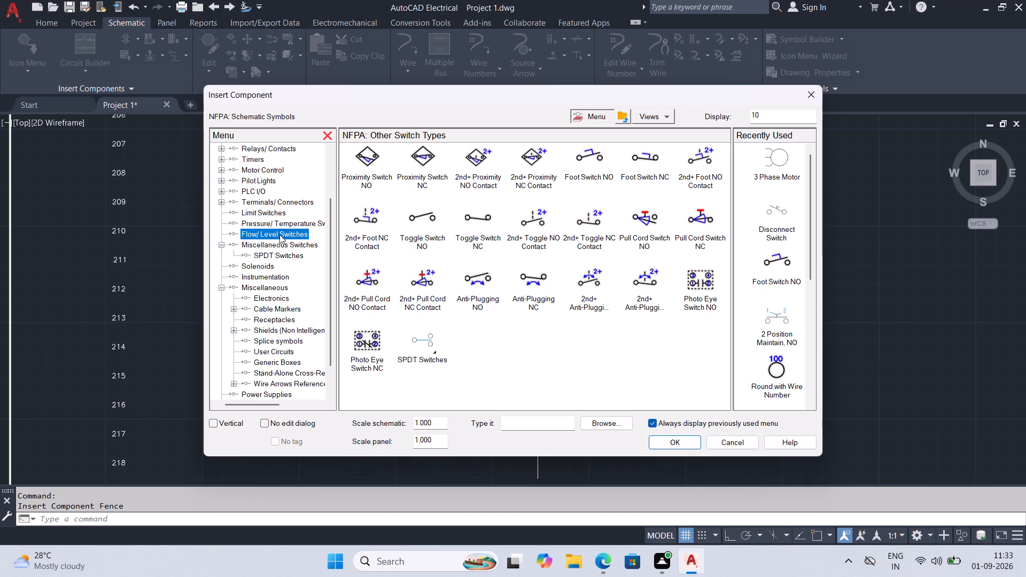
pyautogui.click(279, 224)
pyautogui.click(273, 214)
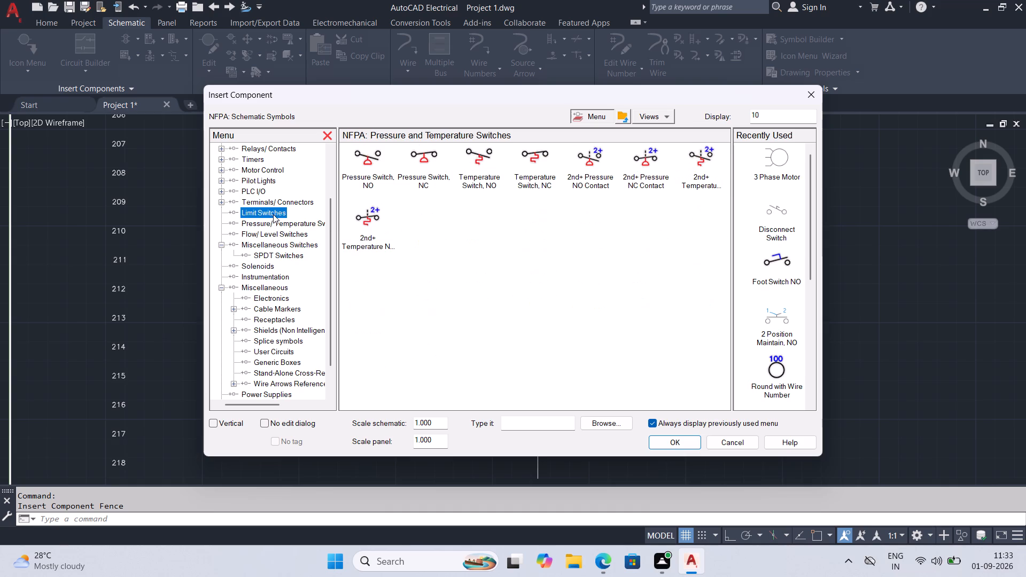
pyautogui.click(276, 203)
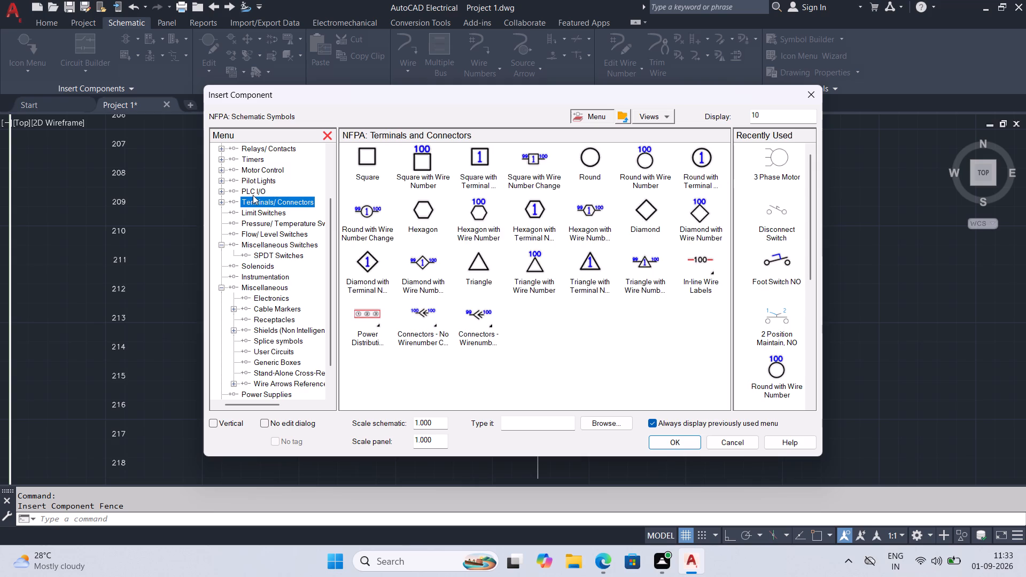
pyautogui.click(251, 194)
pyautogui.click(256, 181)
pyautogui.click(256, 170)
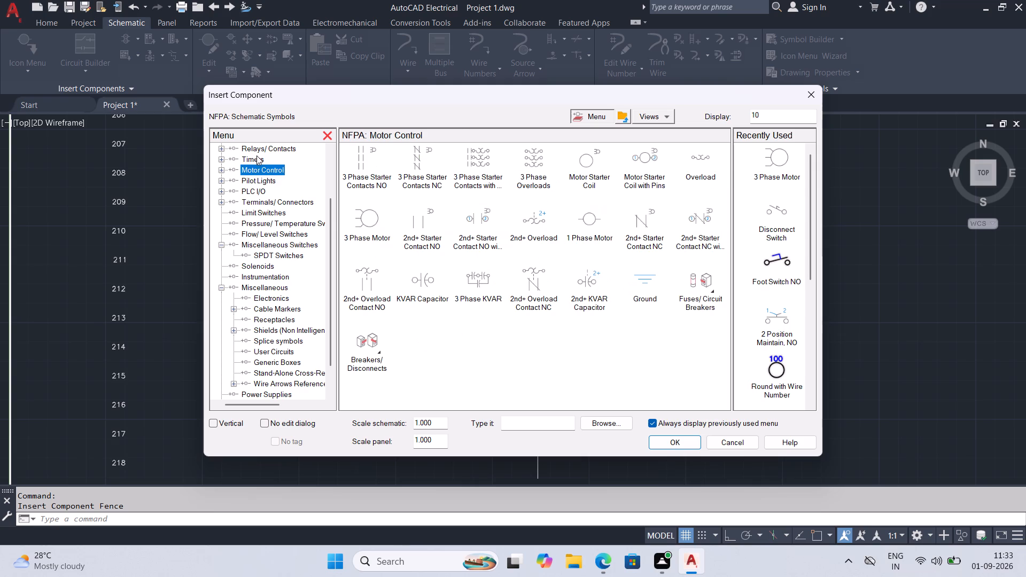
pyautogui.scroll(2, 258, 151)
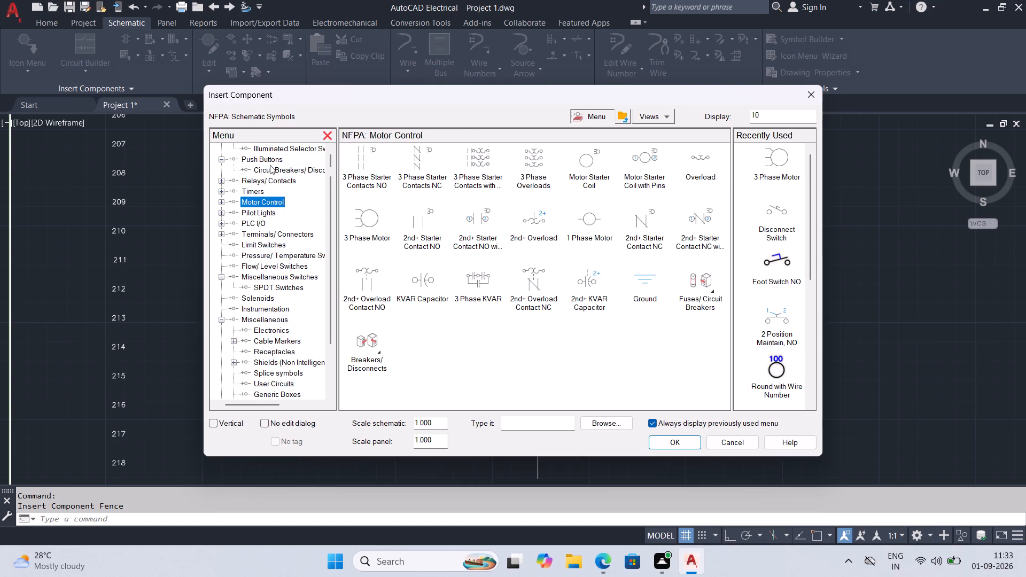
pyautogui.click(270, 170)
pyautogui.click(272, 177)
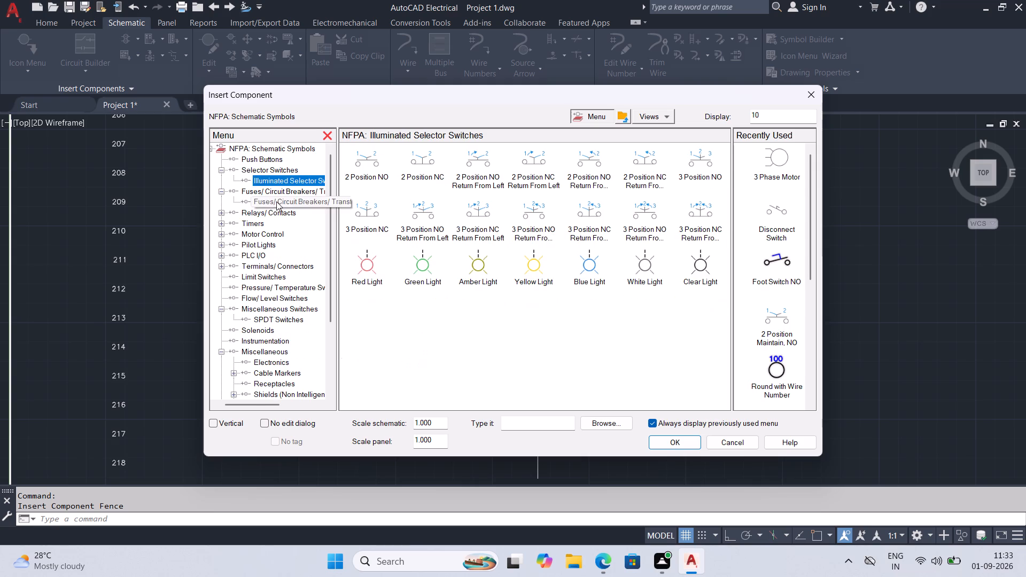
# Examine the Miscellaneous symbol subcategories from Wire Arrows back through cross-references, user circuits, splices, receptacles and cable markers to Electronics.
pyautogui.scroll(-2, 293, 209)
pyautogui.scroll(-6, 323, 264)
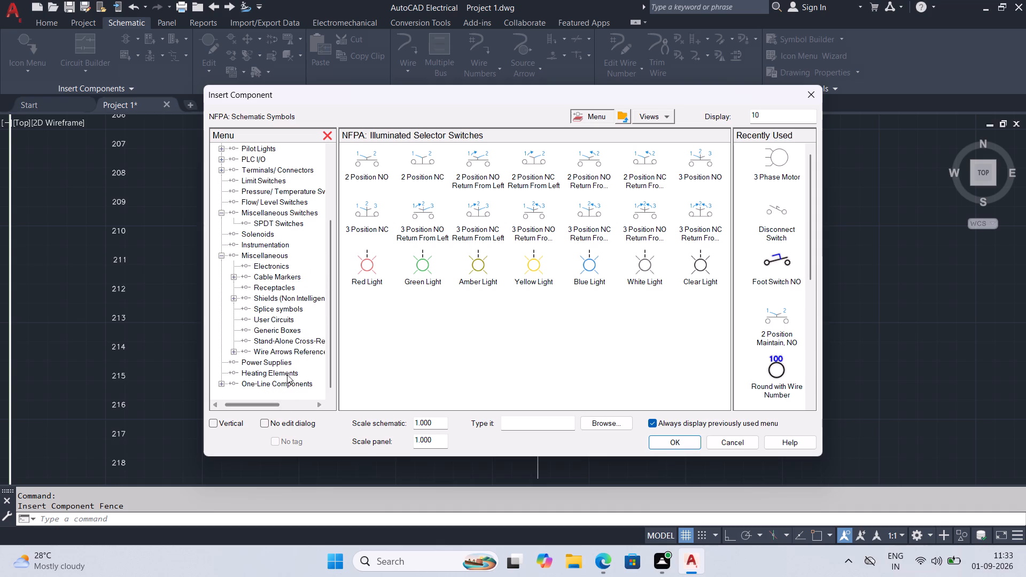
pyautogui.click(284, 365)
pyautogui.click(290, 350)
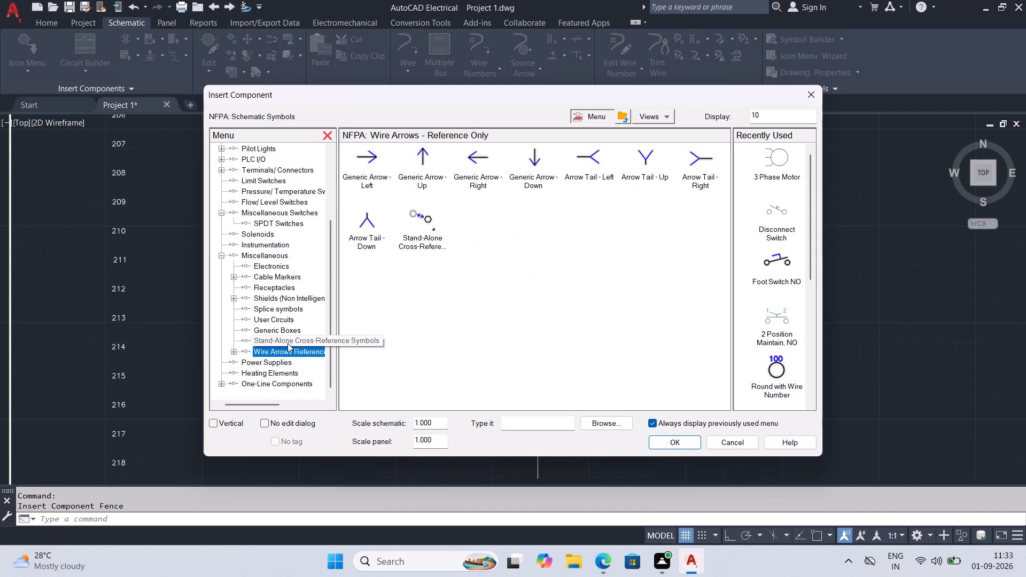
pyautogui.click(286, 340)
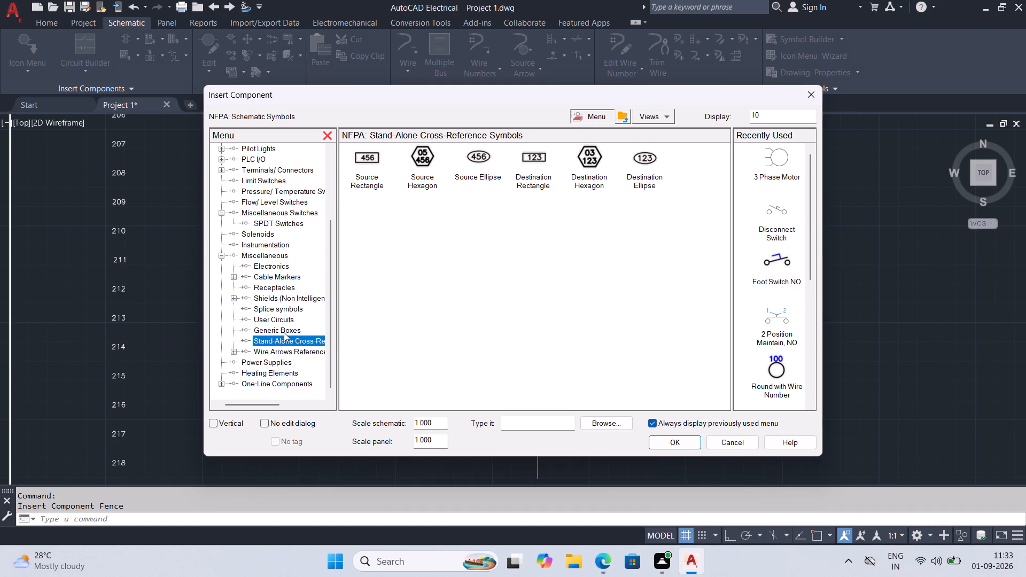
pyautogui.click(284, 332)
pyautogui.click(281, 321)
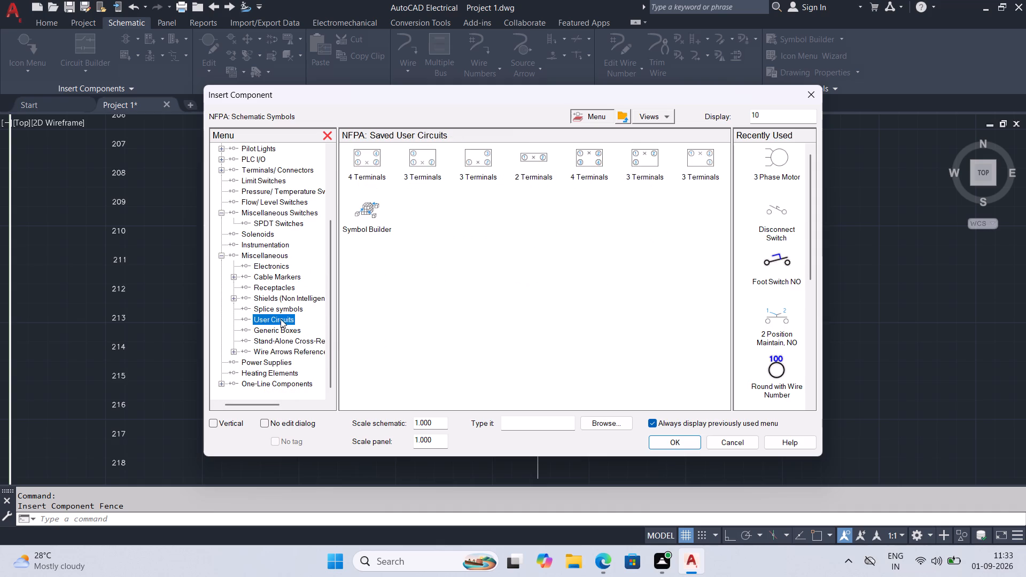
pyautogui.click(278, 307)
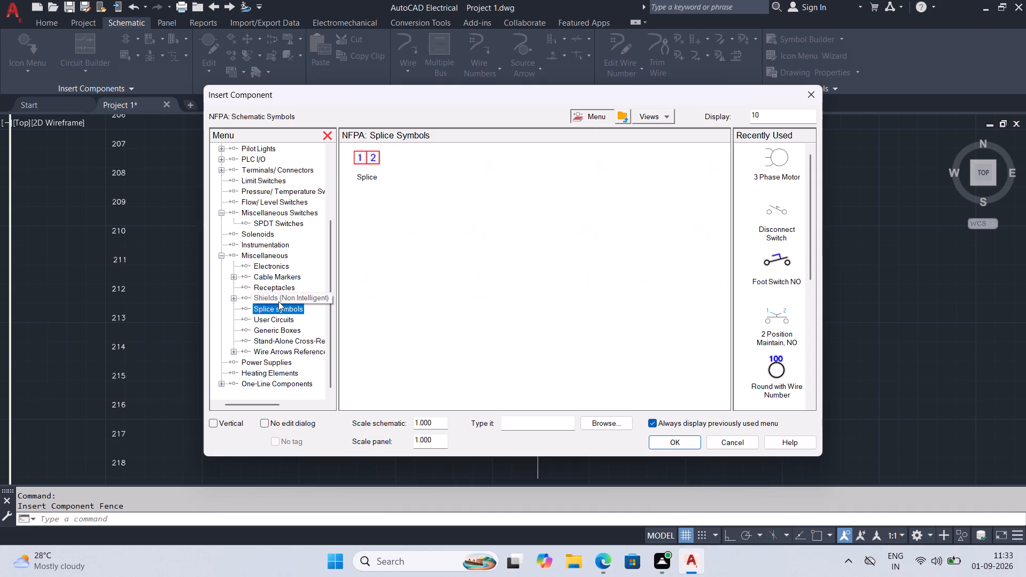
pyautogui.click(278, 301)
pyautogui.click(282, 288)
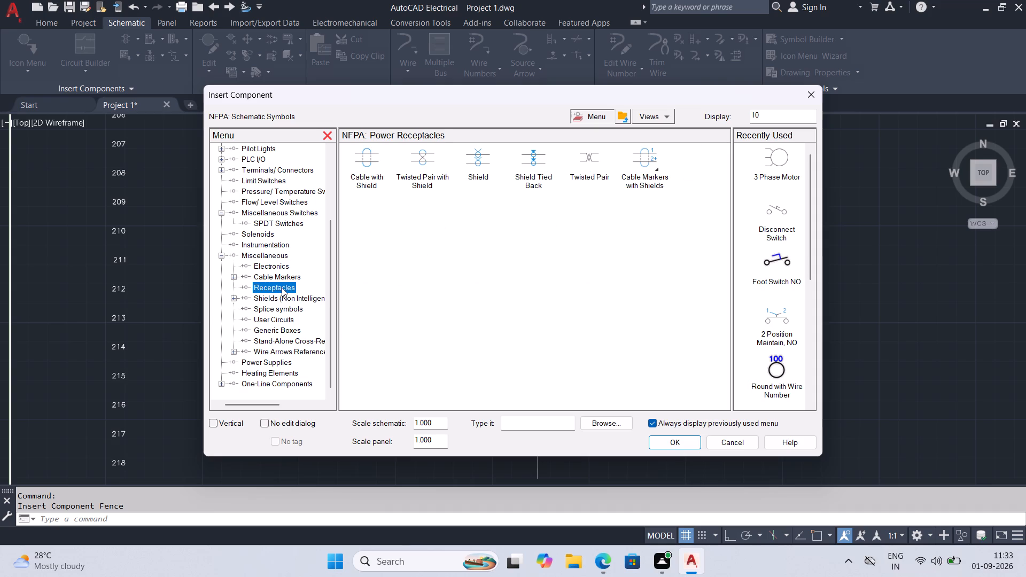
pyautogui.click(282, 277)
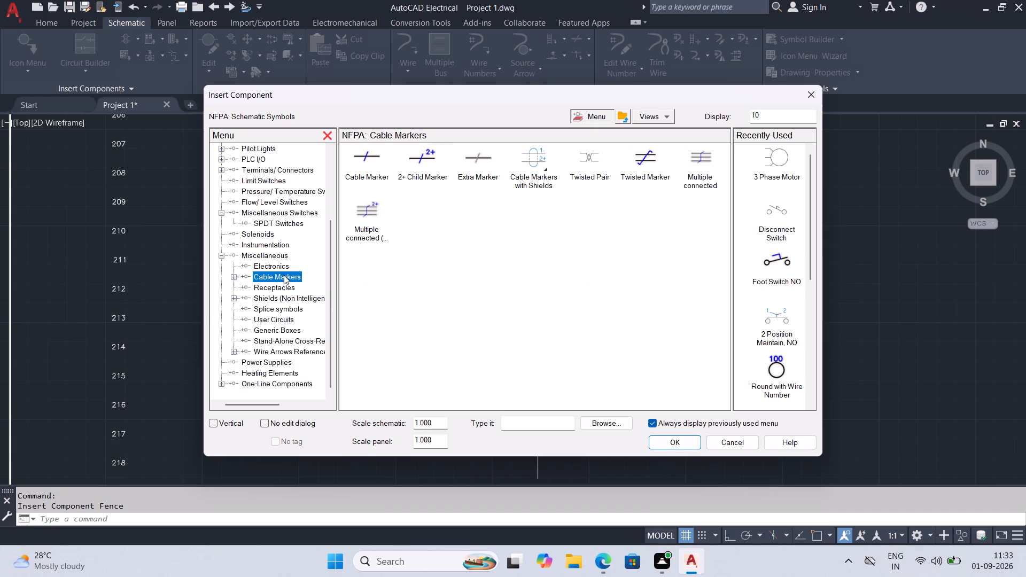
pyautogui.click(281, 263)
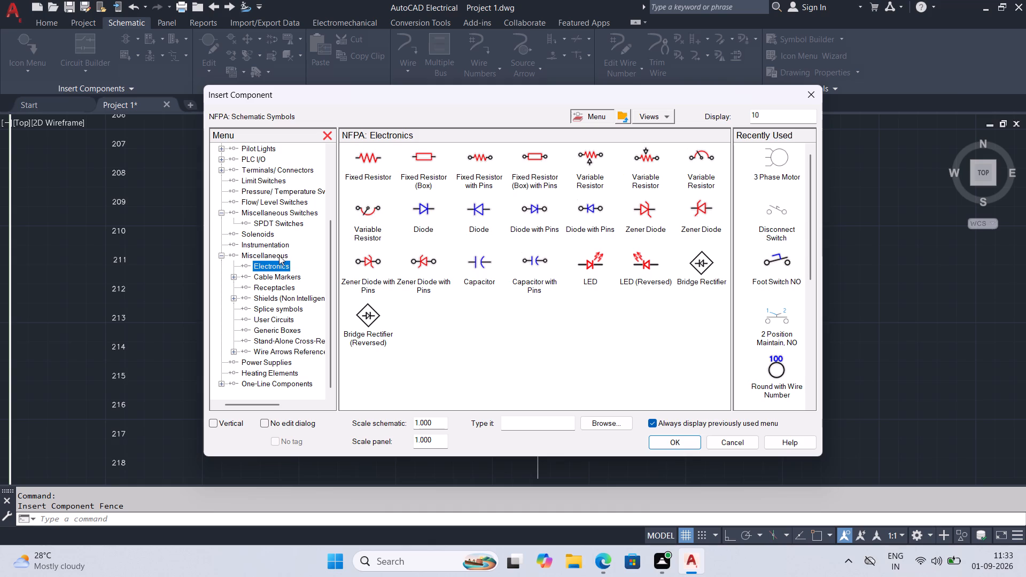
pyautogui.click(277, 252)
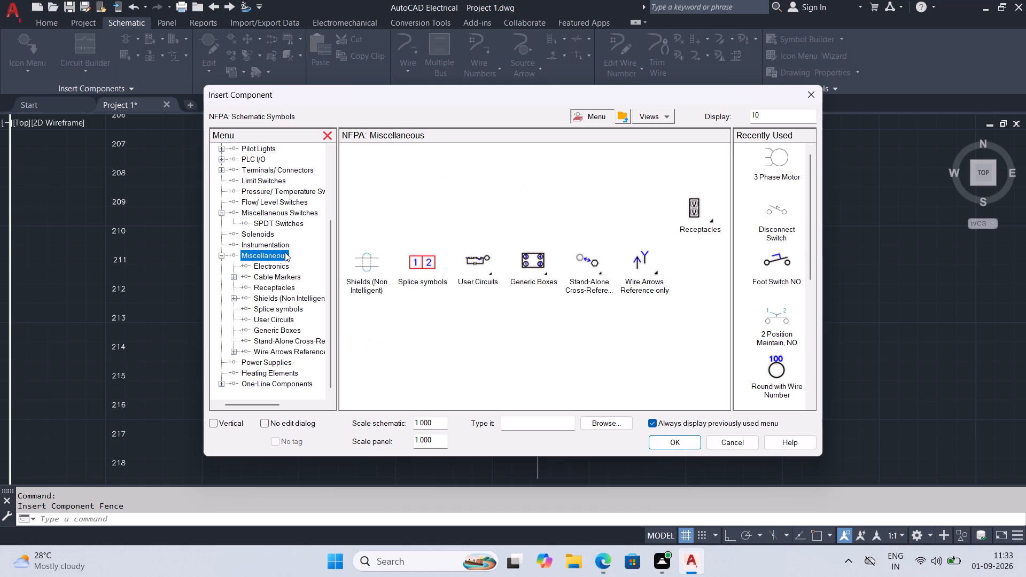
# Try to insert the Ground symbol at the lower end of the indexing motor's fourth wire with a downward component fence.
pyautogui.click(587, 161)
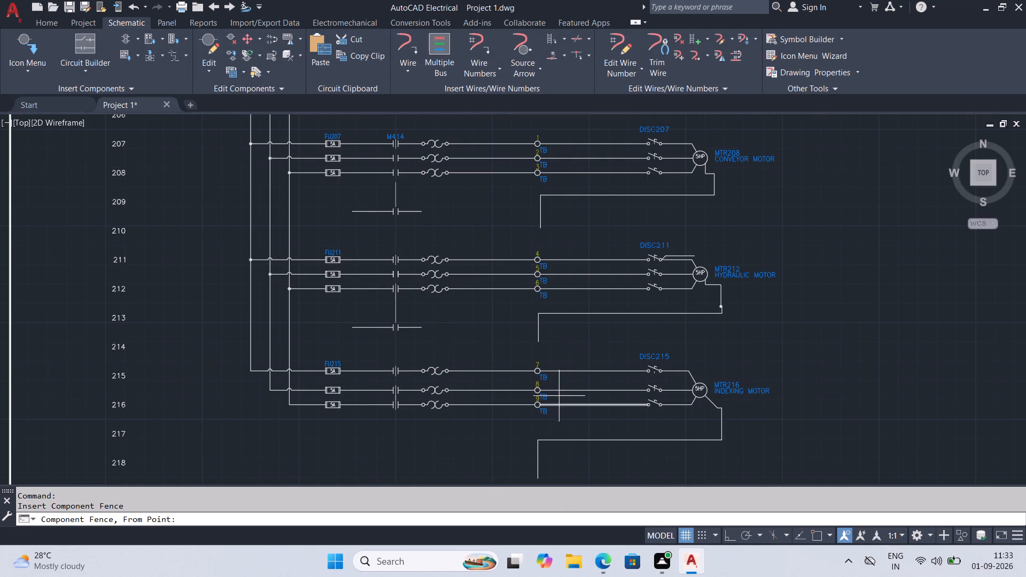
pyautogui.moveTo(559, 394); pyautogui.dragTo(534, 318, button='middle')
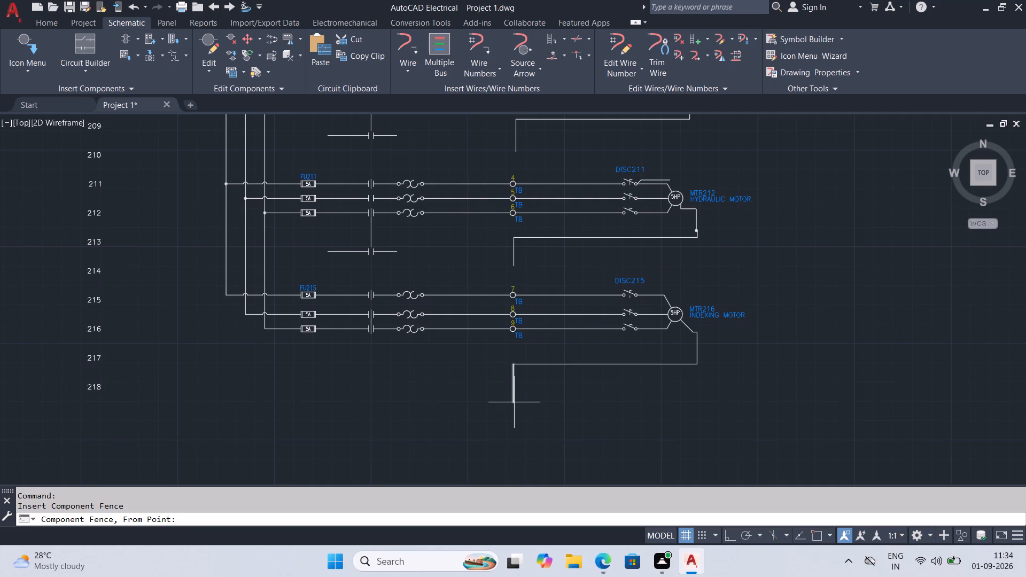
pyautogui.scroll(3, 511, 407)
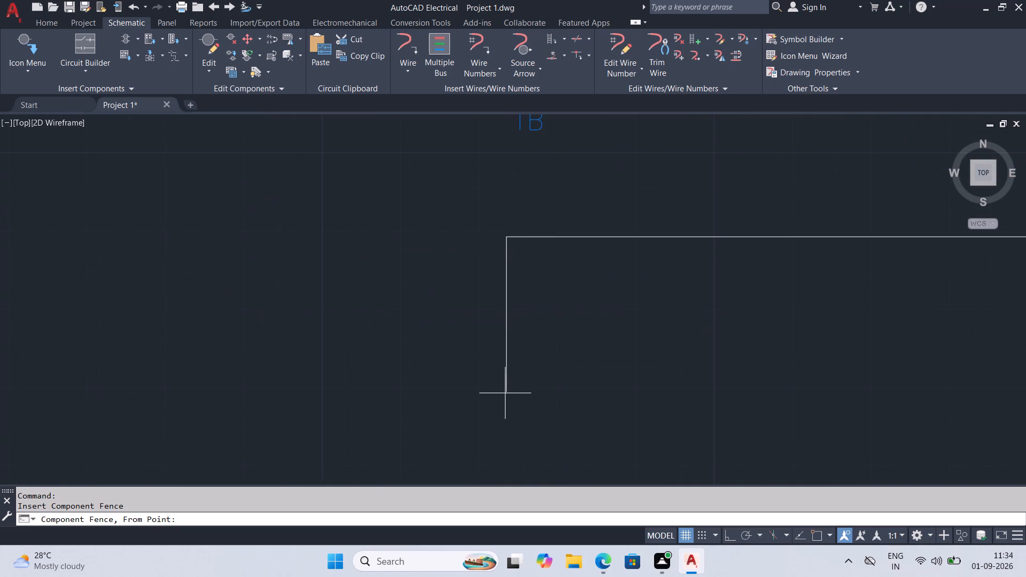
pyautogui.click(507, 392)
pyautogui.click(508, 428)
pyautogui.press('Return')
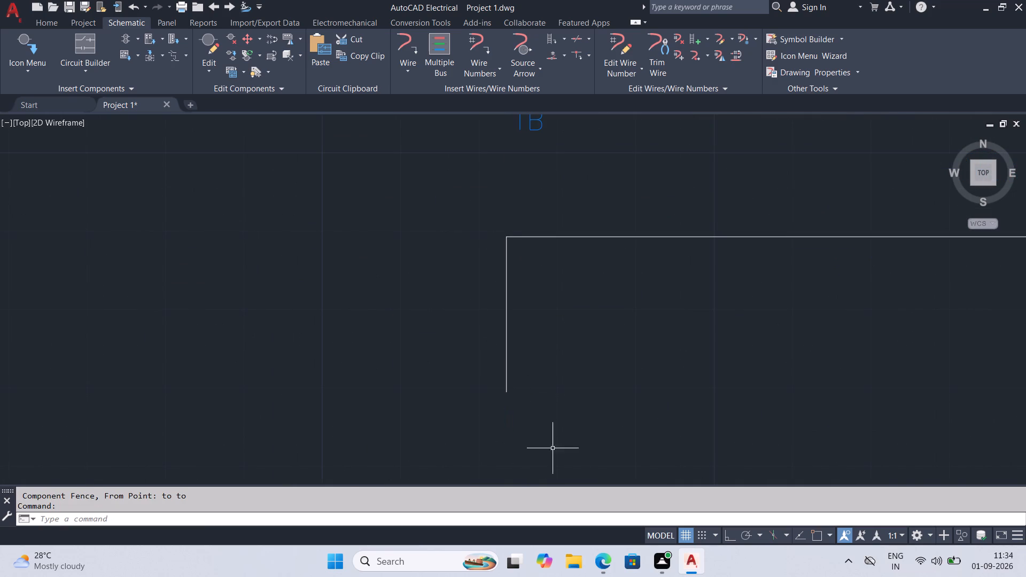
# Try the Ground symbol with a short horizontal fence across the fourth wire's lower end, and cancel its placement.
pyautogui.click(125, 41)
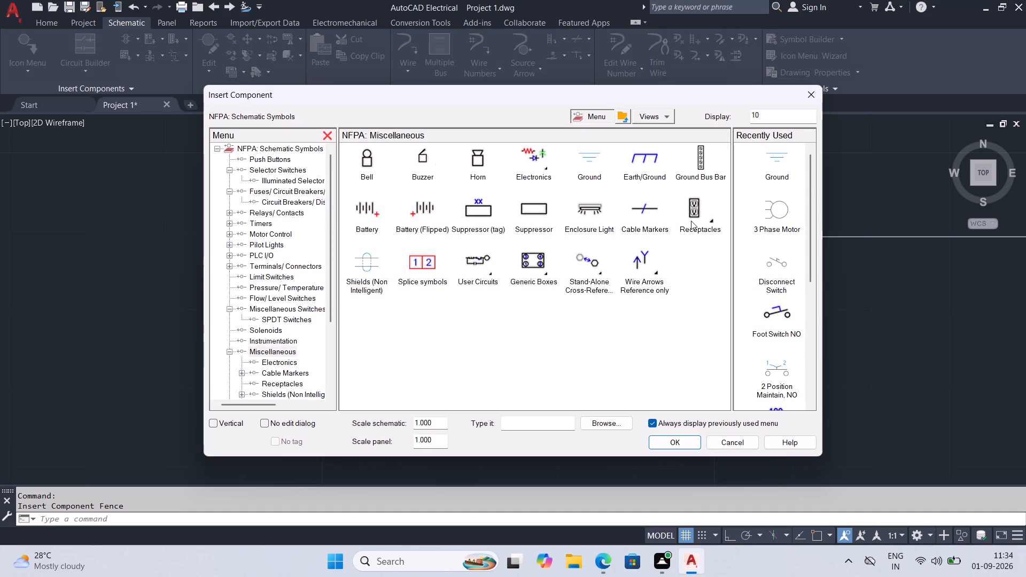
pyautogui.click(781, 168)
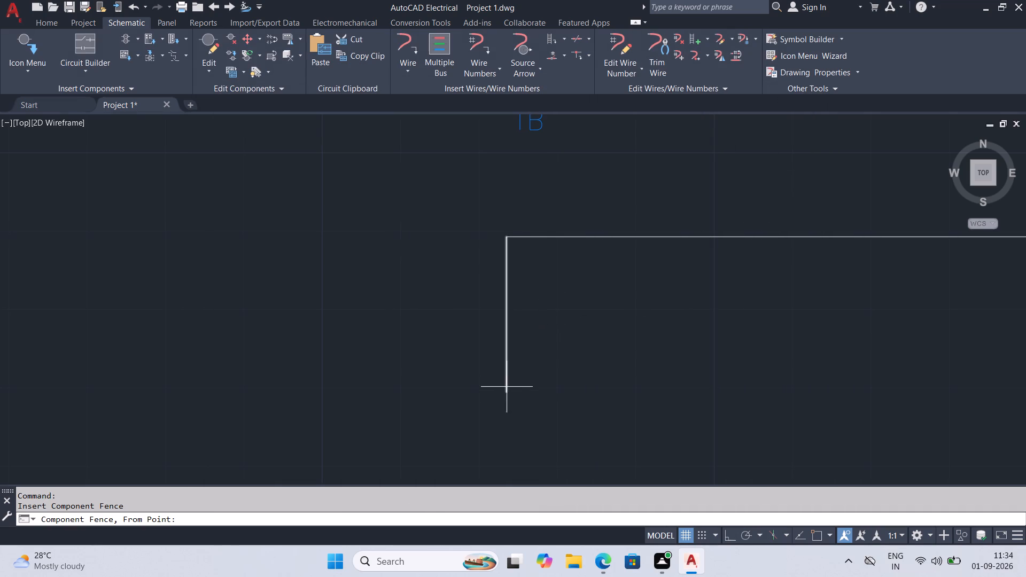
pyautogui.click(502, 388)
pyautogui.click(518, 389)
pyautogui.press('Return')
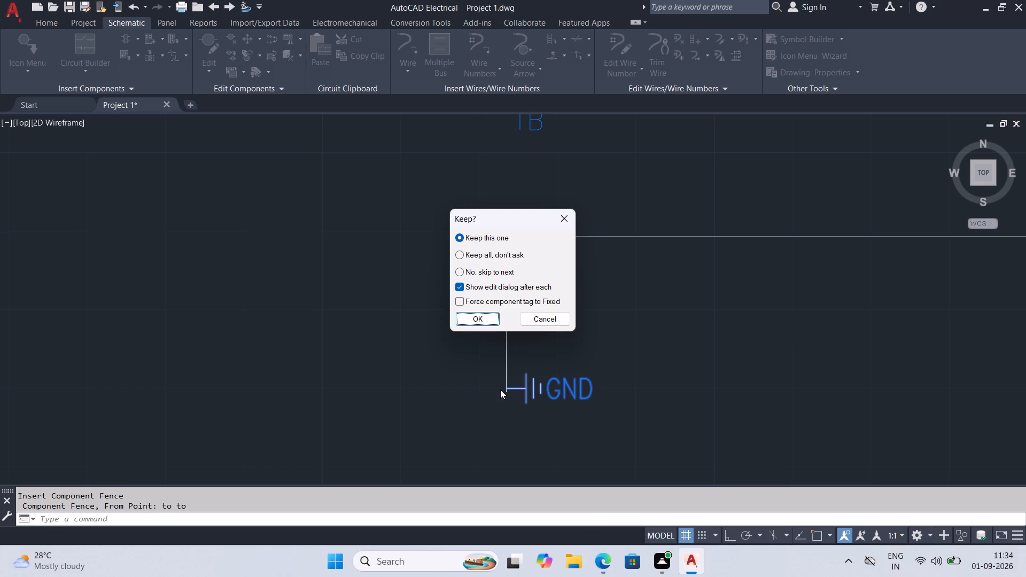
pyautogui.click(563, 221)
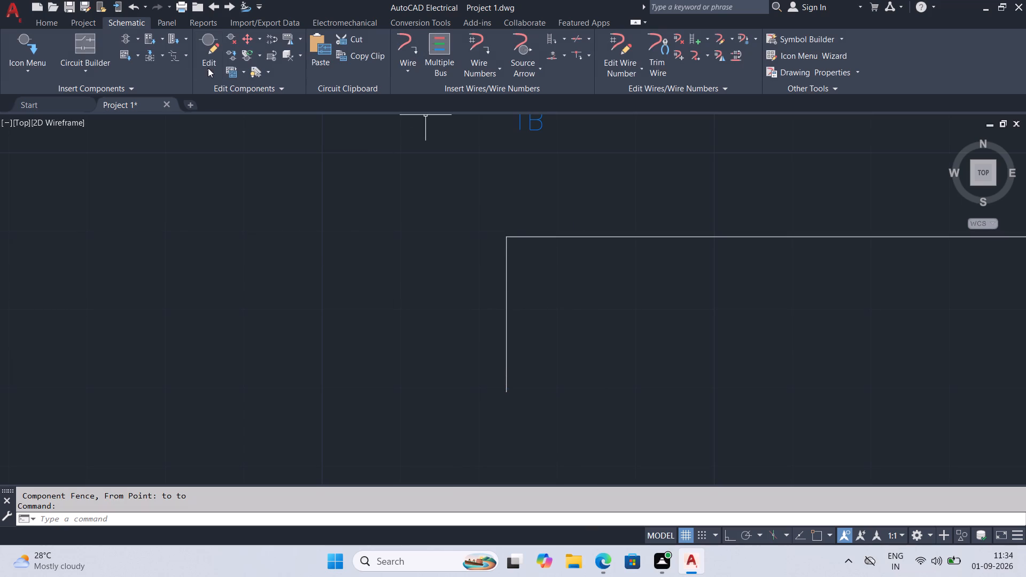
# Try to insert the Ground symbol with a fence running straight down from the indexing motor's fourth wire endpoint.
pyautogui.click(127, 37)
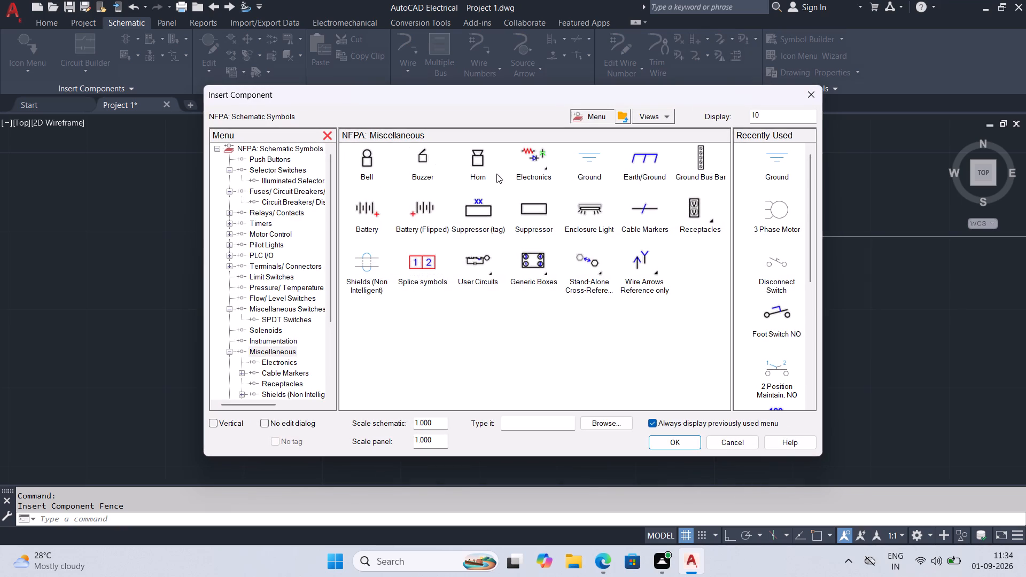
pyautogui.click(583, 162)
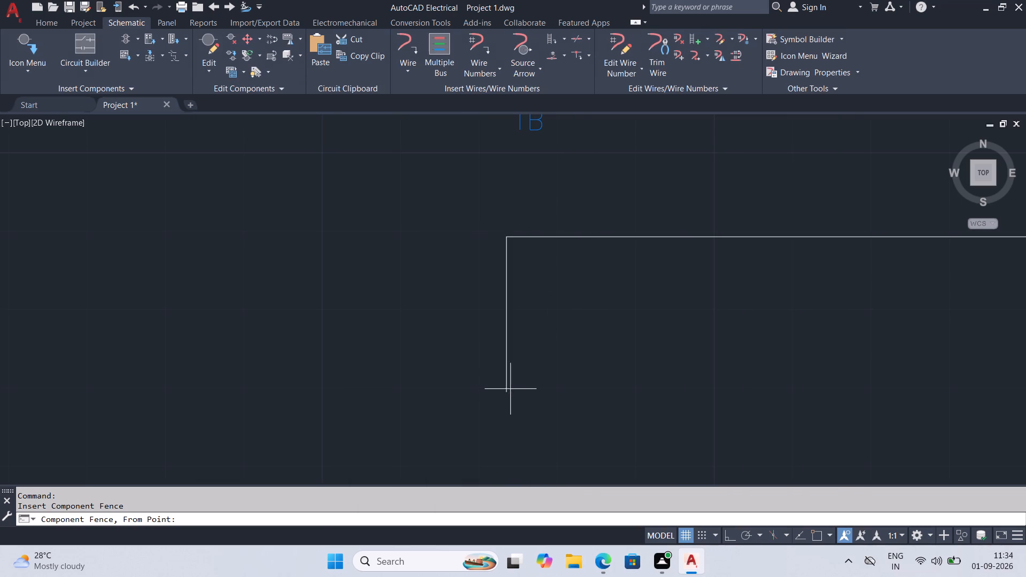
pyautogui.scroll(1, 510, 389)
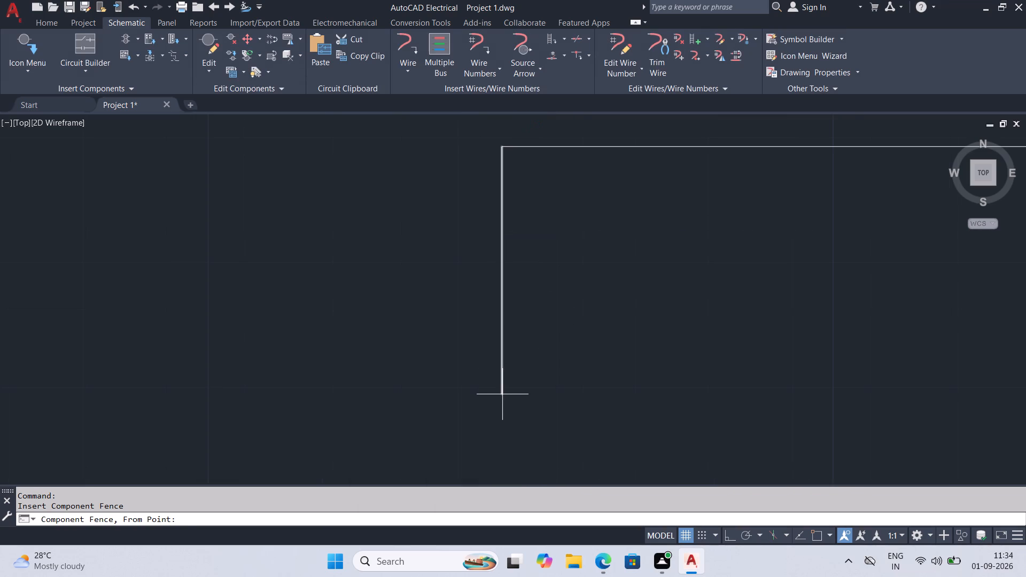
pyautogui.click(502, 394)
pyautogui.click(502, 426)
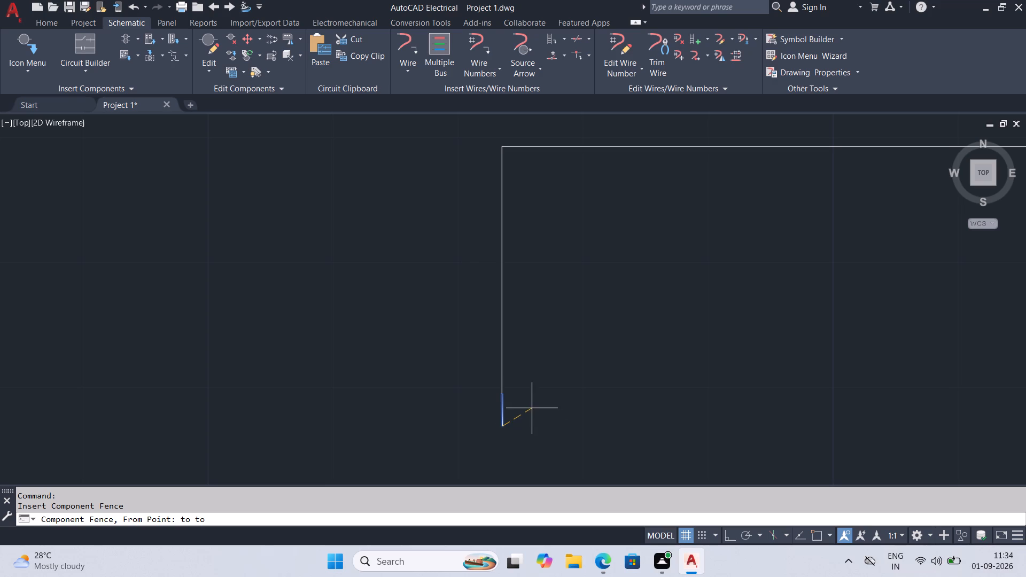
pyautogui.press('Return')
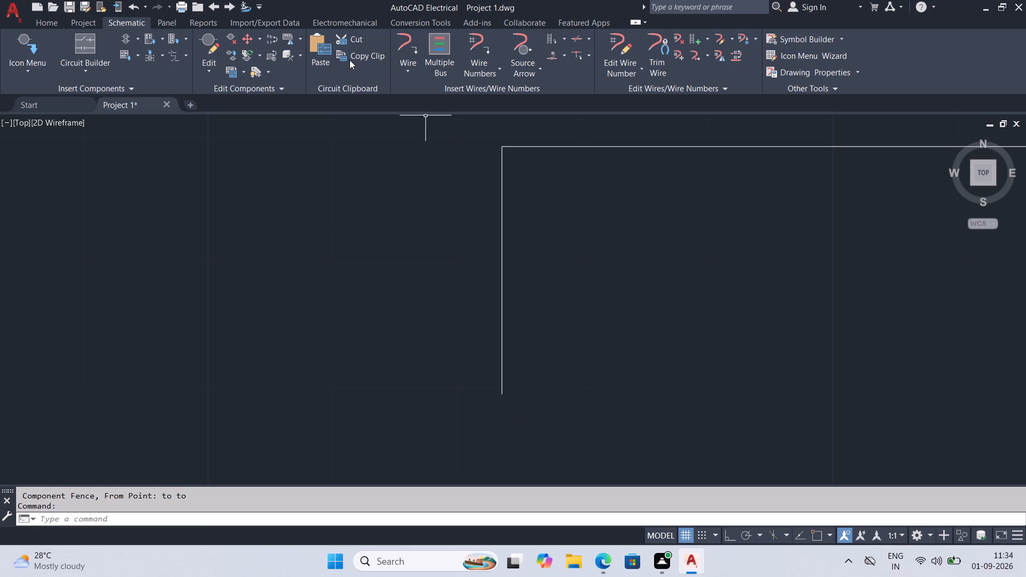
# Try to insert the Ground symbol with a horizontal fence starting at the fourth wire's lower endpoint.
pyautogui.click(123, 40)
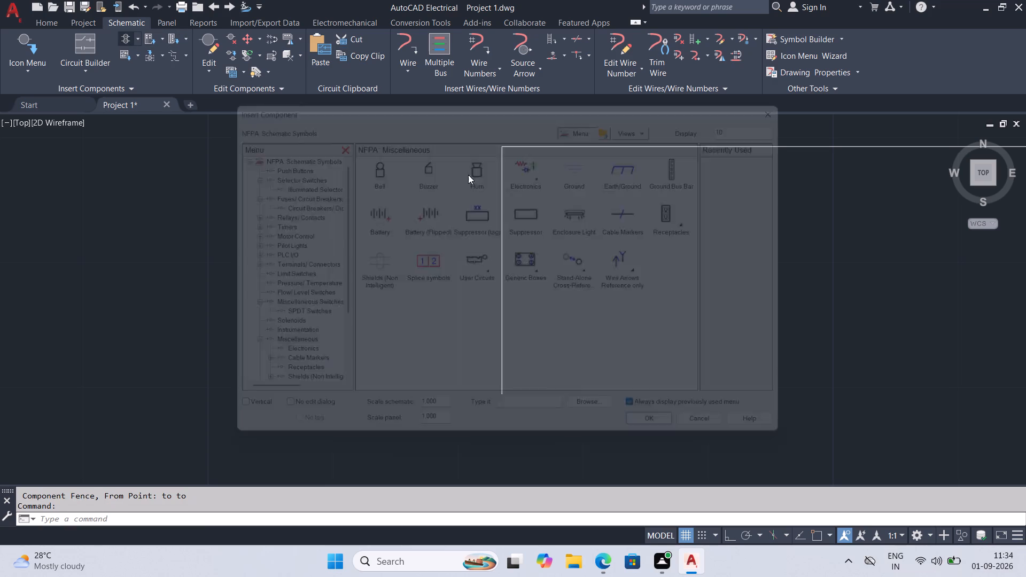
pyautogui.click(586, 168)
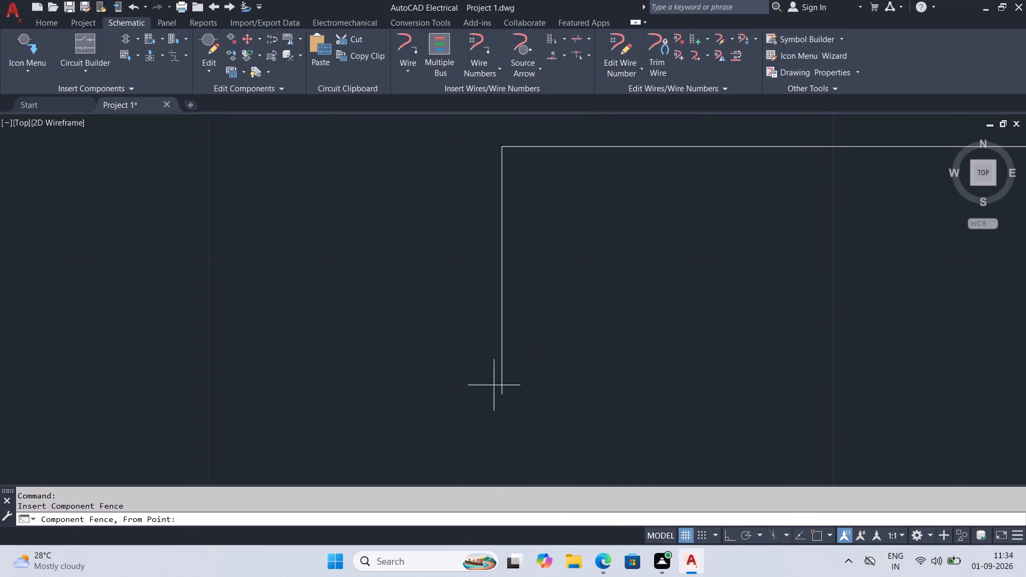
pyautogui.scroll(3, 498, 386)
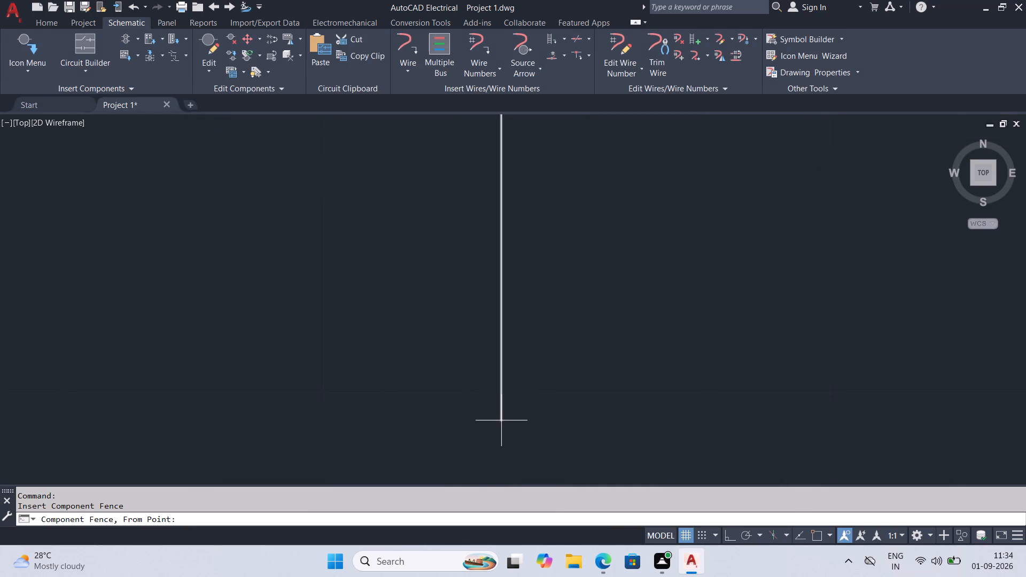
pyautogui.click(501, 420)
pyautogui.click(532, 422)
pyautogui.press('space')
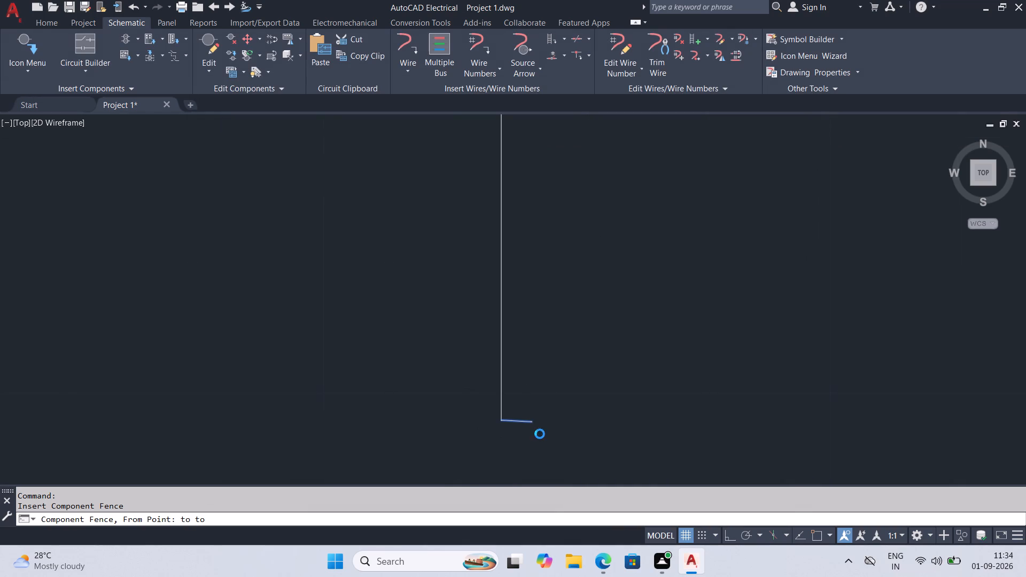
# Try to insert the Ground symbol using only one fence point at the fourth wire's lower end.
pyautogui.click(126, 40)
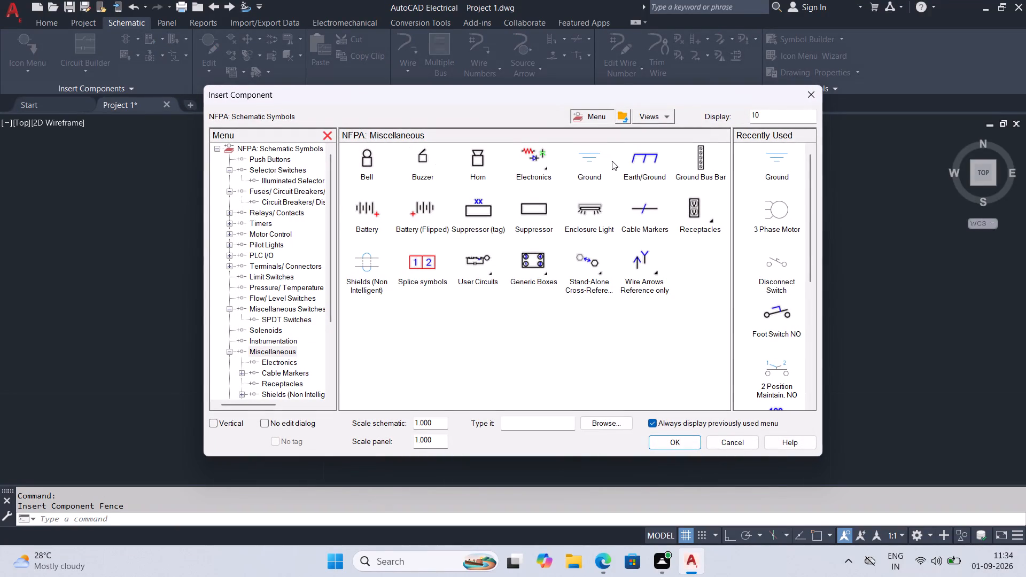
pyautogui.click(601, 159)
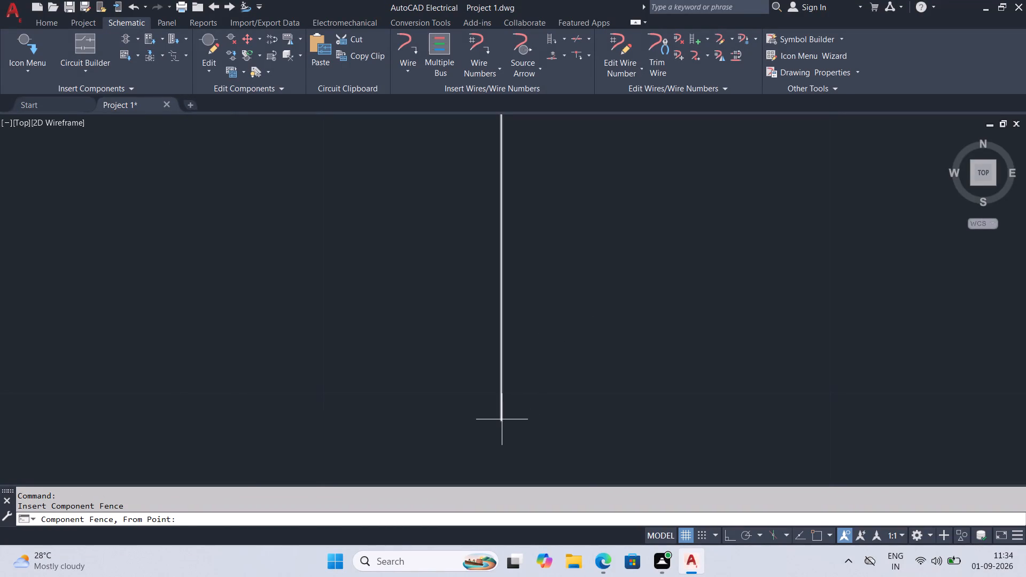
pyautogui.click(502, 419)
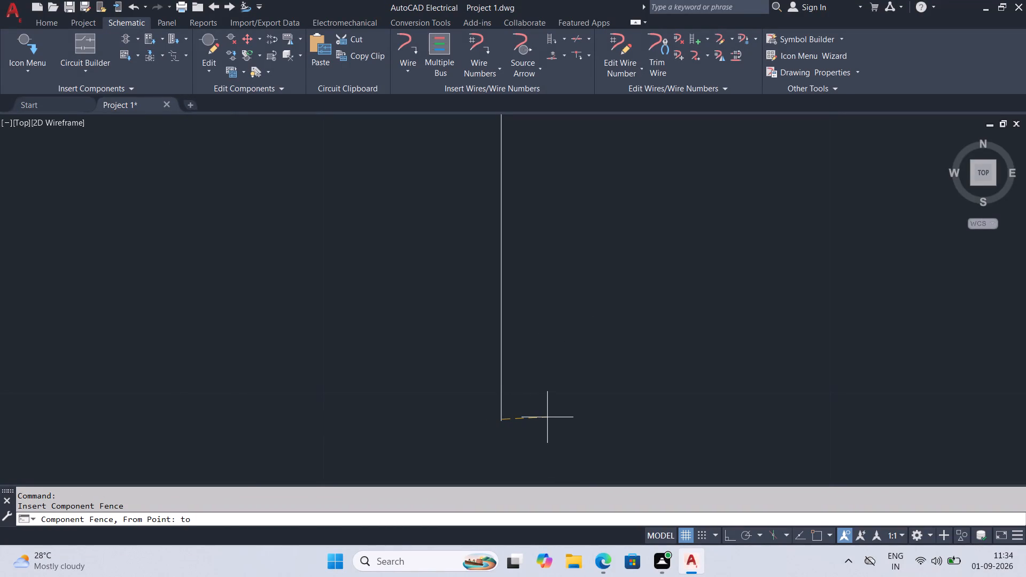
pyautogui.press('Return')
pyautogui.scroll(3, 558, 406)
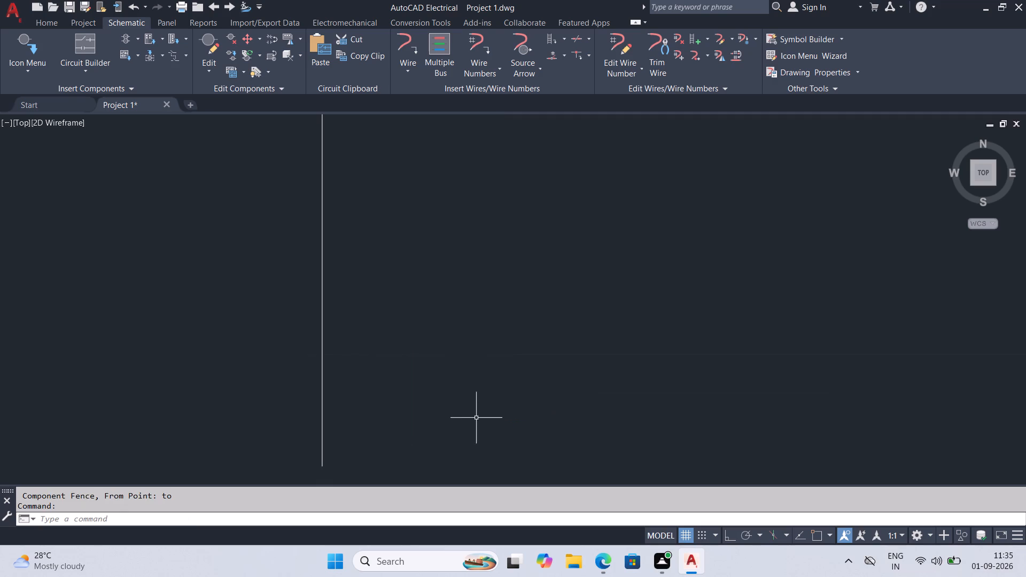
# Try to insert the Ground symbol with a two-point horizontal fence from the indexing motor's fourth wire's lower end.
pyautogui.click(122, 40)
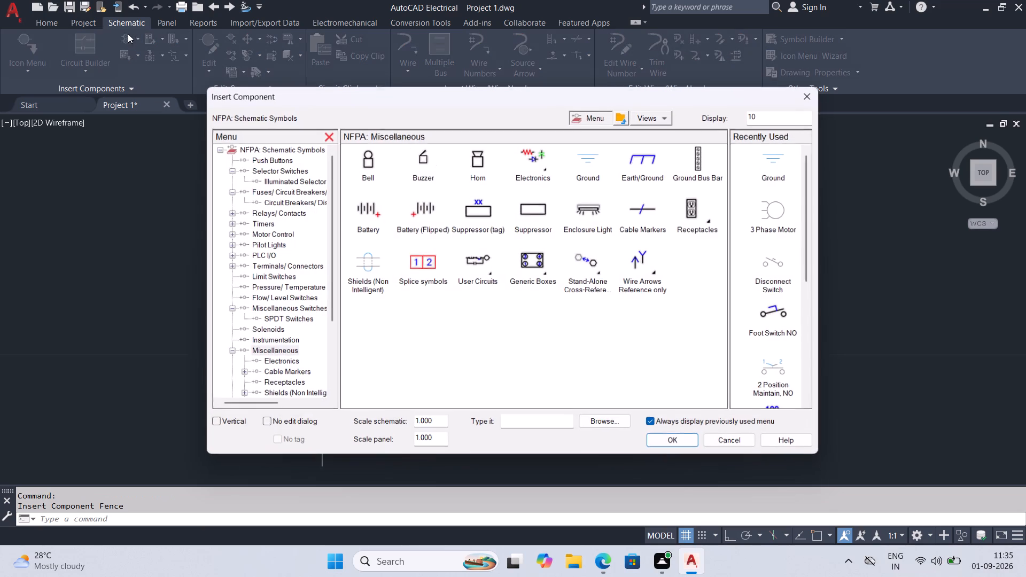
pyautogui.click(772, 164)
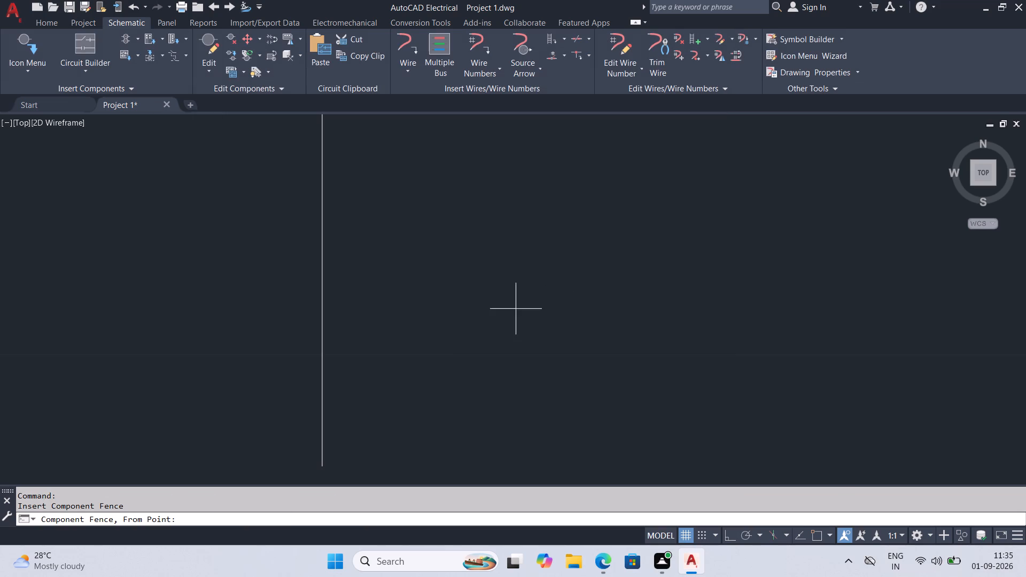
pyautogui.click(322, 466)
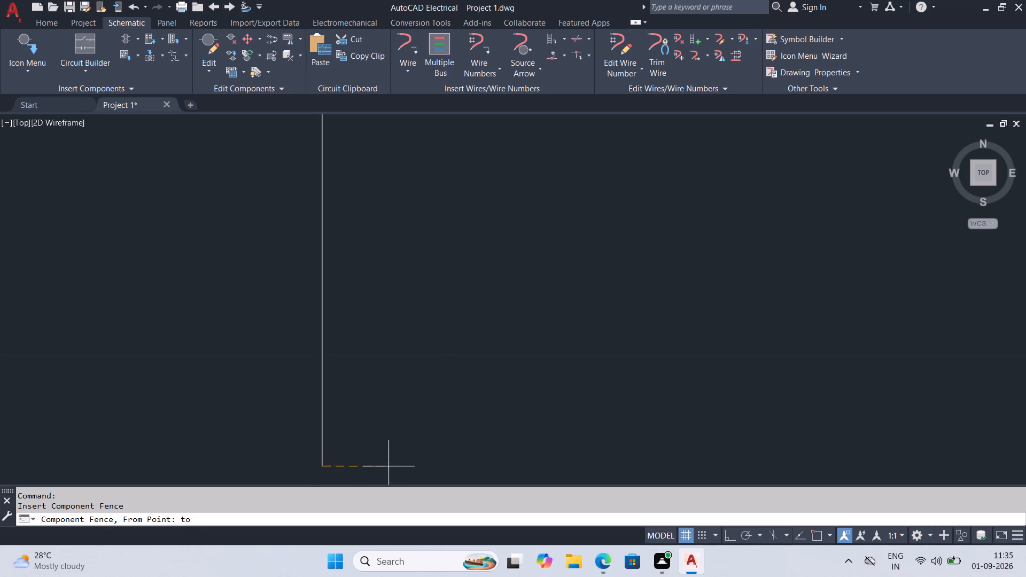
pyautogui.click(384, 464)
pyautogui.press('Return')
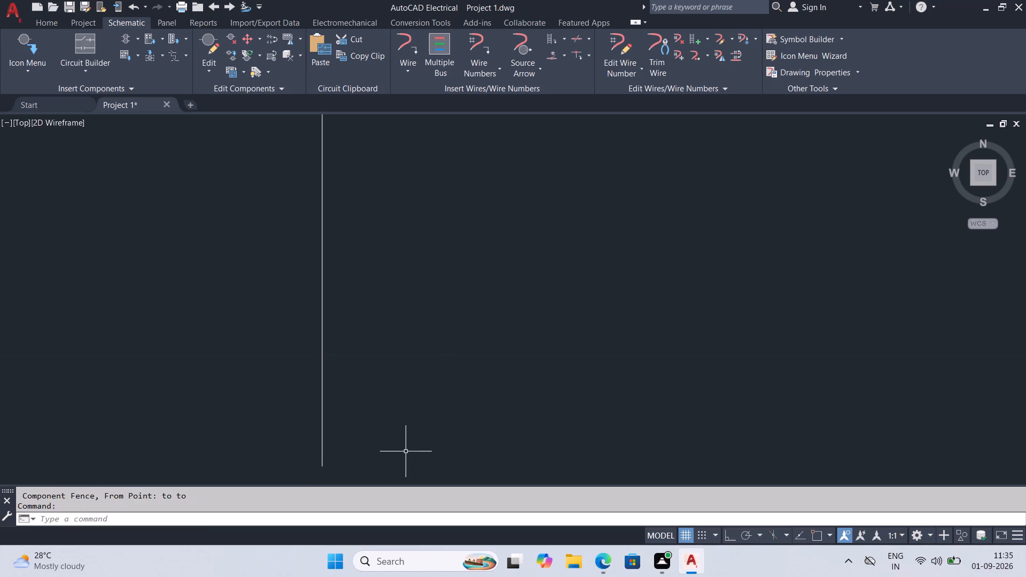
# Restart the multiple insertion of the Ground symbol and enable all object snap modes and Ortho for picking the fence.
pyautogui.scroll(-3, 580, 445)
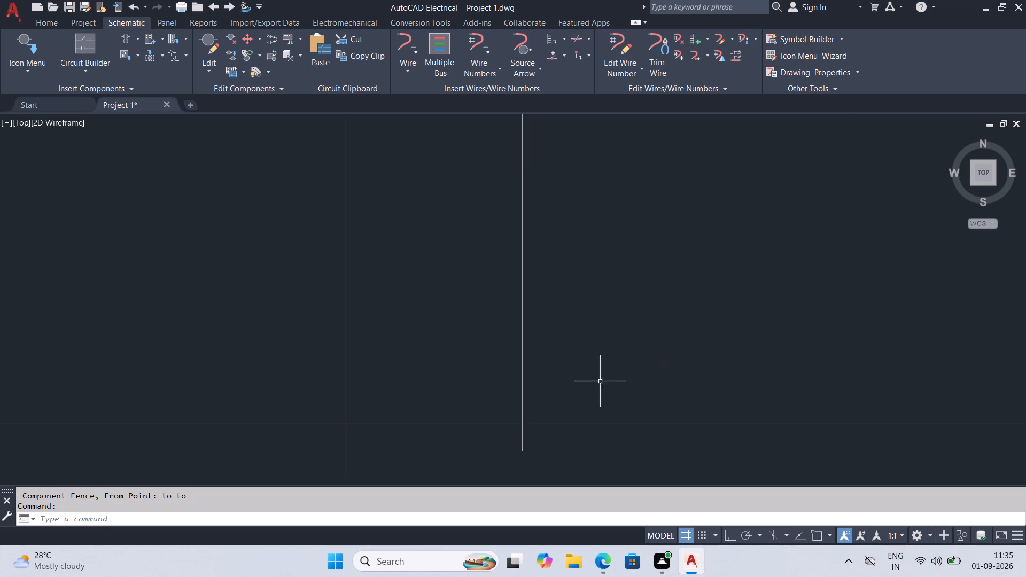
pyautogui.scroll(-4, 622, 372)
pyautogui.moveTo(644, 352); pyautogui.dragTo(604, 313, button='middle')
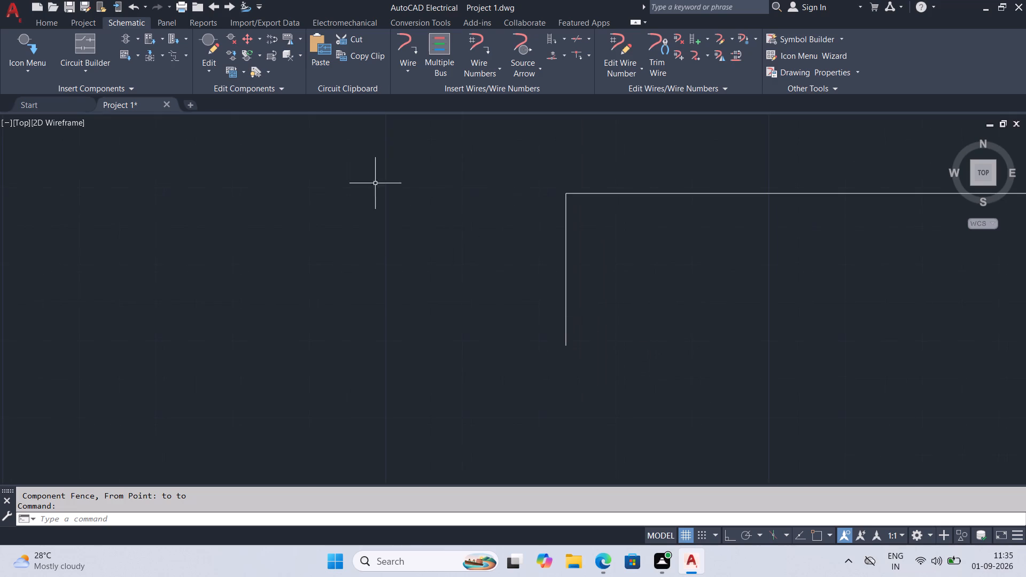
pyautogui.click(129, 37)
pyautogui.click(584, 164)
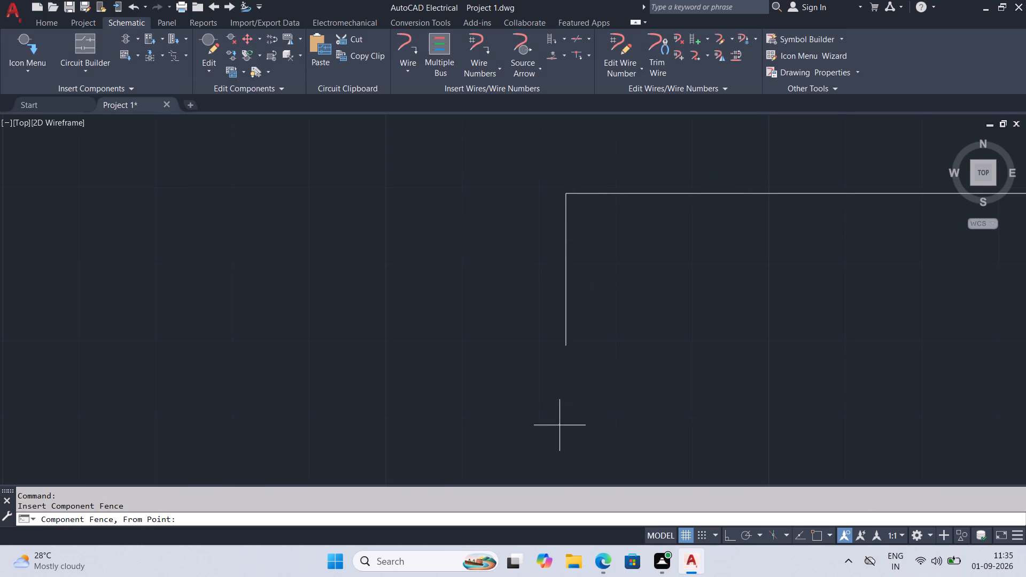
pyautogui.scroll(2, 568, 368)
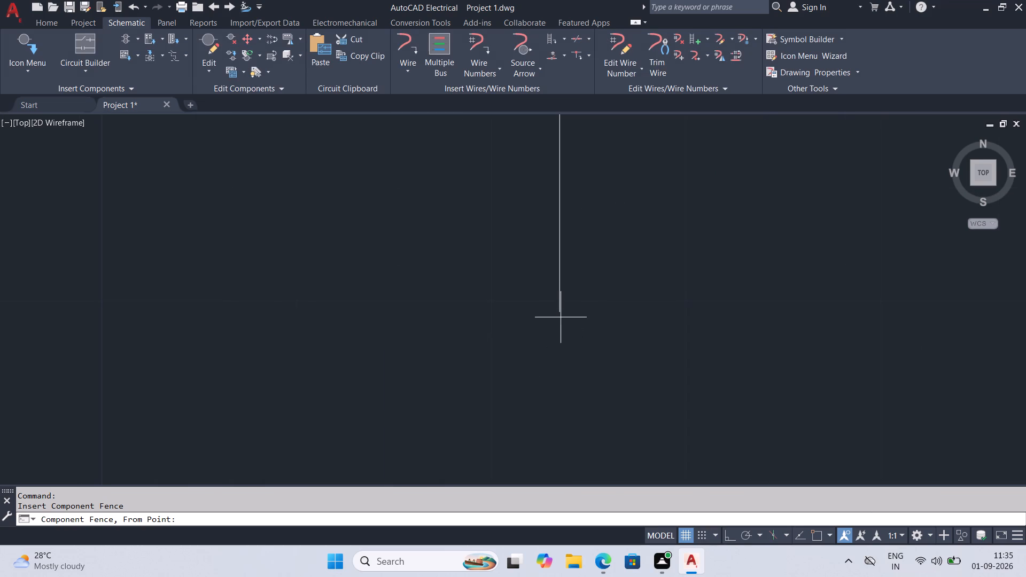
pyautogui.scroll(2, 562, 321)
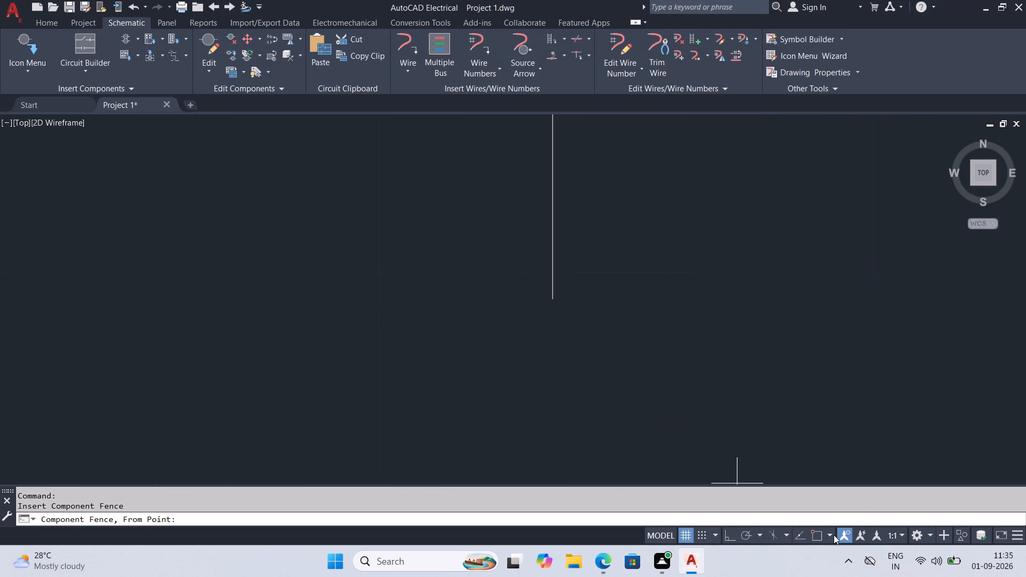
pyautogui.click(820, 533)
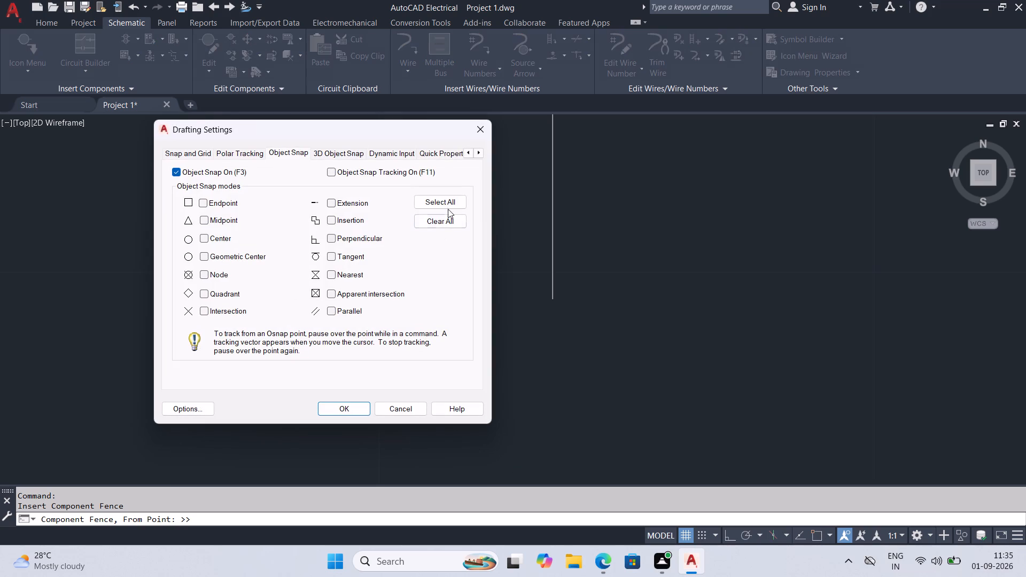
pyautogui.click(448, 205)
pyautogui.click(354, 405)
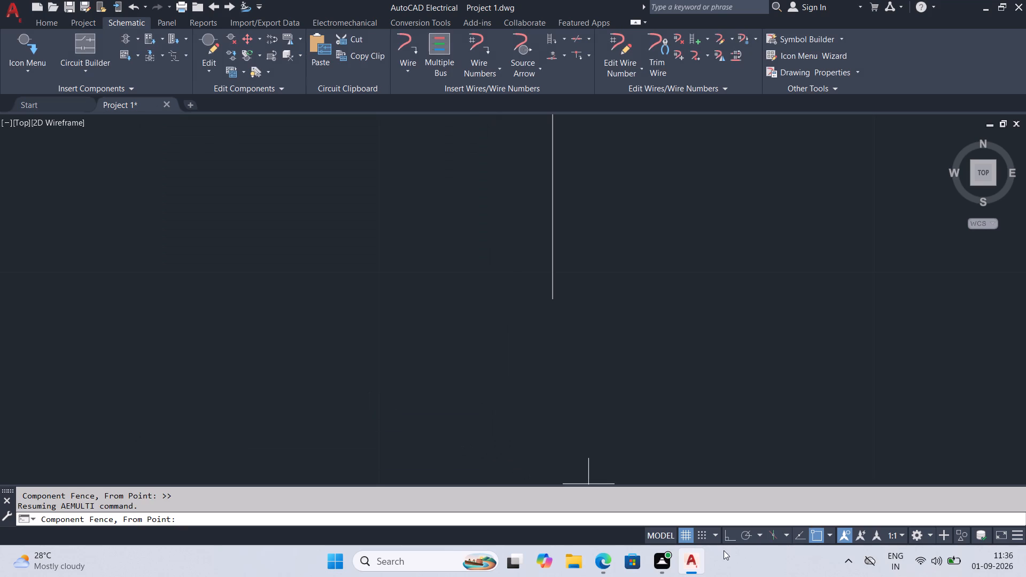
pyautogui.click(725, 535)
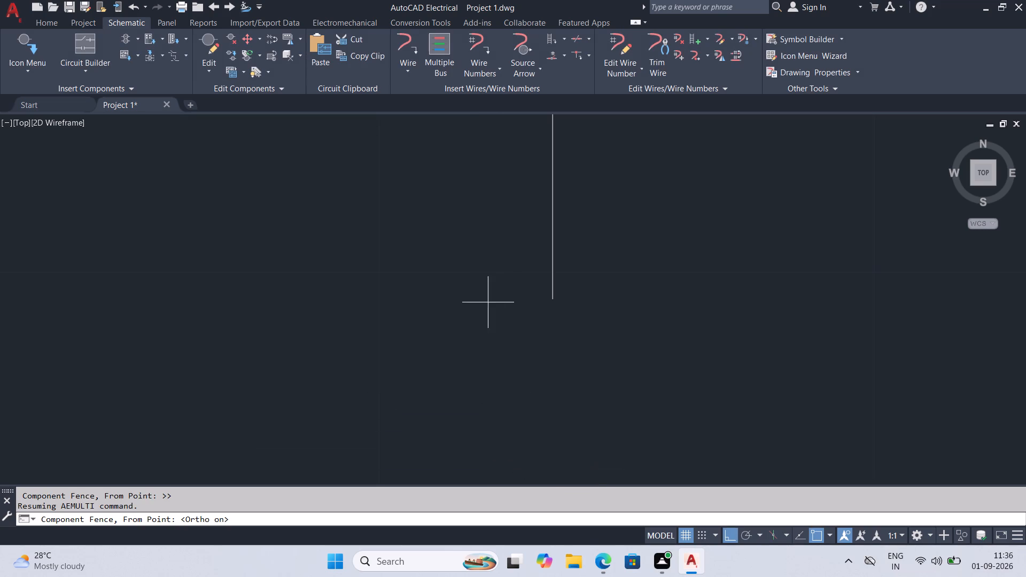
# Place the Ground symbol with a short horizontal fence from the indexing motor's fourth wire's lower endpoint, using Keep all, don't ask.
pyautogui.click(553, 300)
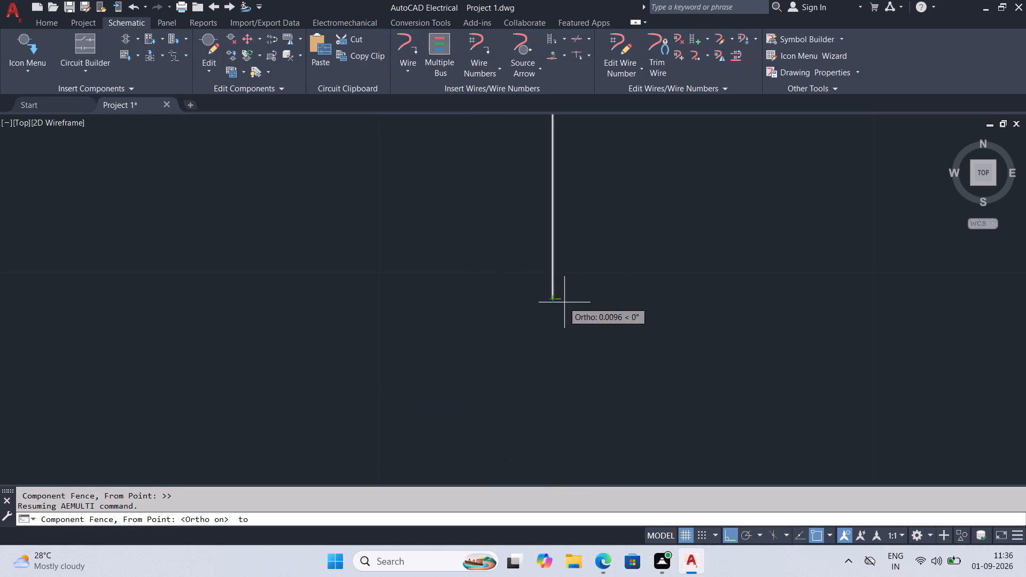
pyautogui.click(585, 302)
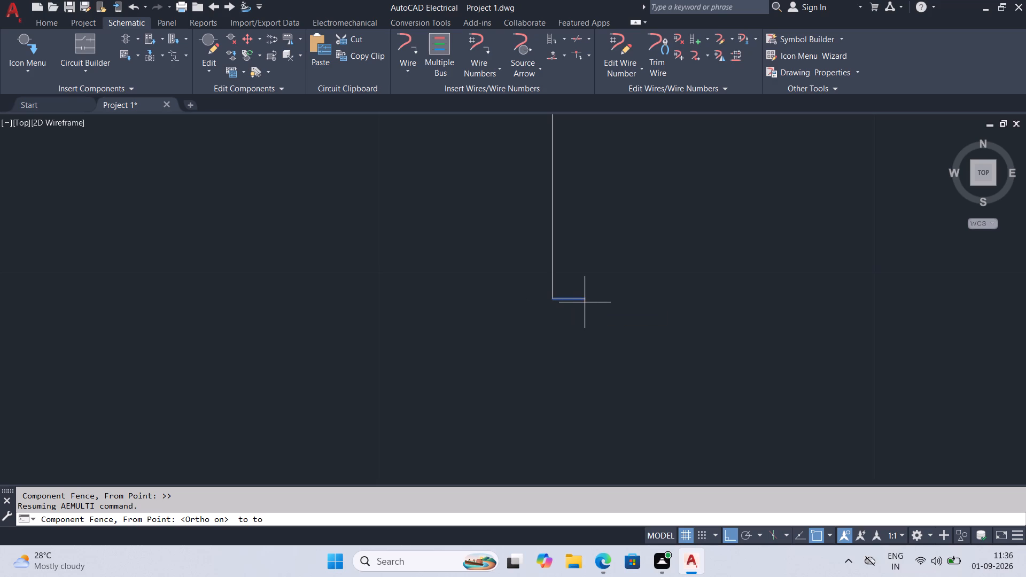
pyautogui.press('Return')
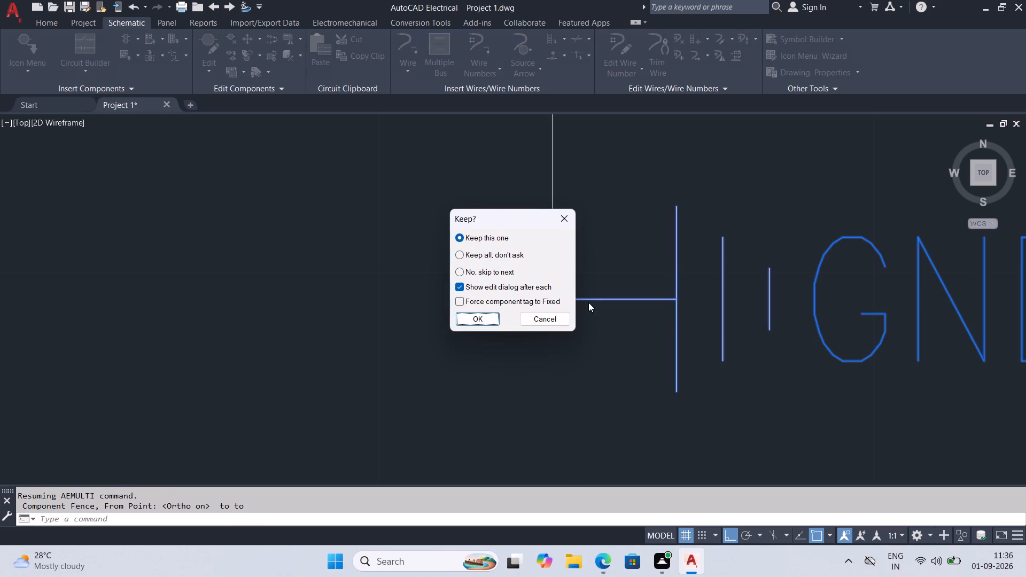
pyautogui.click(482, 259)
pyautogui.click(488, 321)
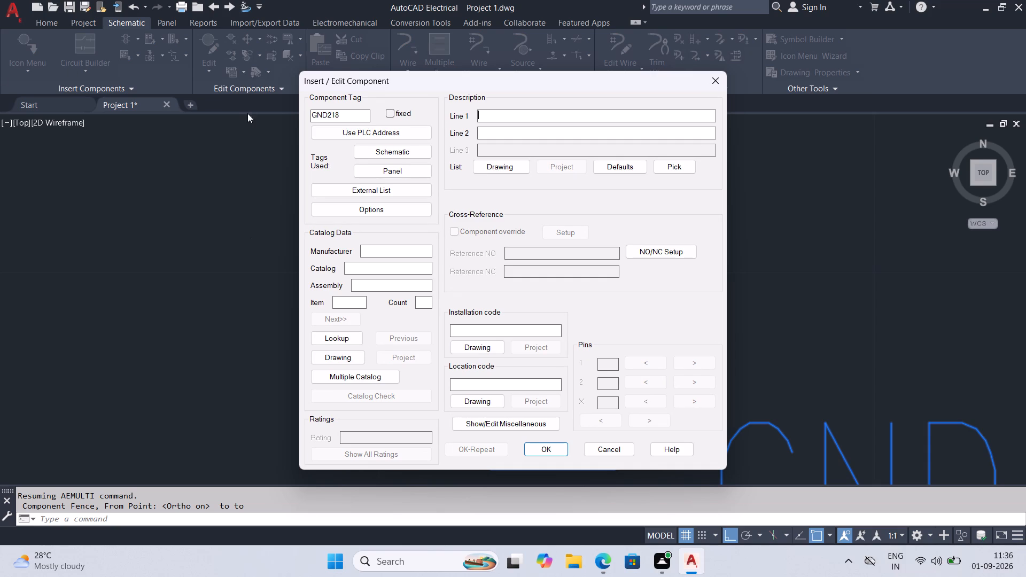
# Set the Ground symbol's component tag to GND217.
pyautogui.click(353, 117)
pyautogui.press('BackSpace')
pyautogui.press('7')
pyautogui.click(556, 450)
# Move ladder reference number 218 straight down to just below the level of the GND217 symbol.
pyautogui.scroll(-4, 598, 453)
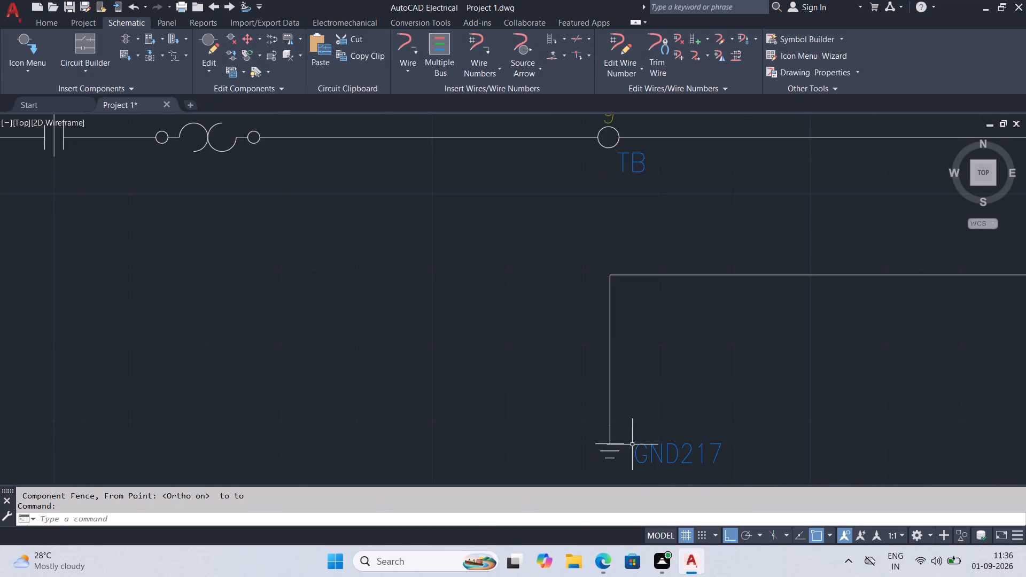
pyautogui.scroll(-1, 633, 445)
pyautogui.moveTo(642, 441); pyautogui.dragTo(586, 387, button='middle')
pyautogui.scroll(-3, 538, 397)
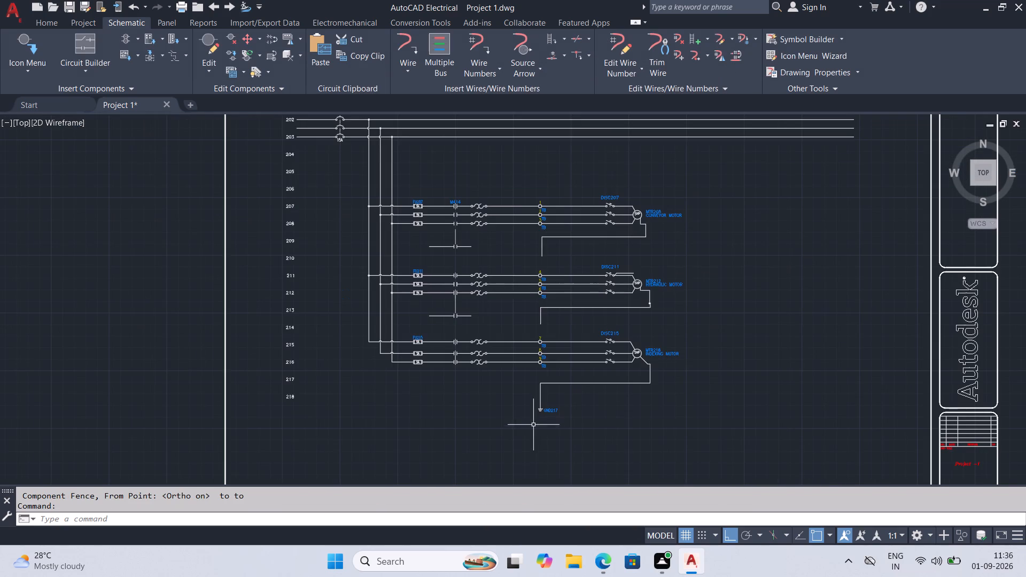
pyautogui.scroll(2, 529, 439)
pyautogui.moveTo(309, 390); pyautogui.dragTo(331, 393, button='middle')
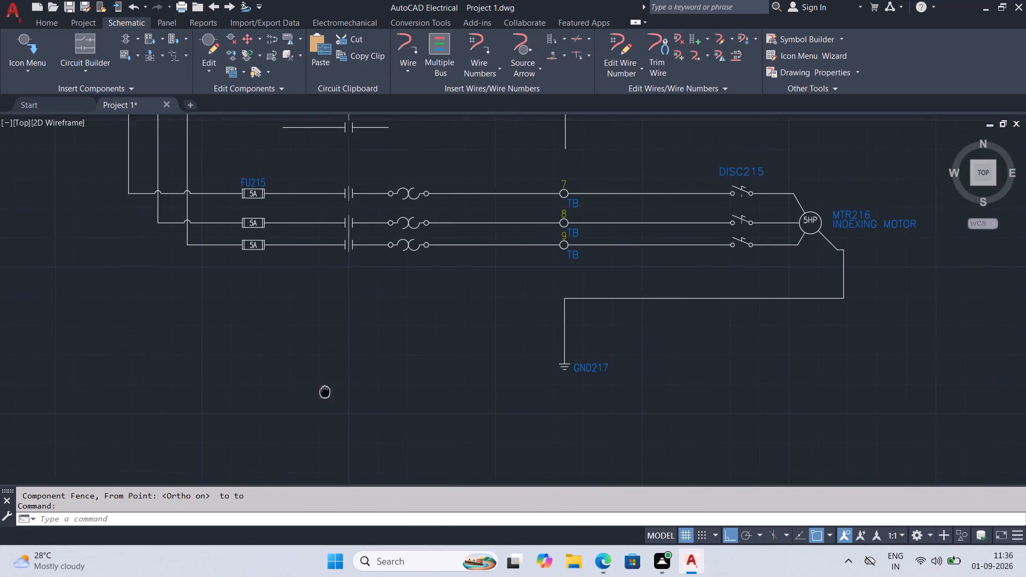
pyautogui.moveTo(331, 393); pyautogui.dragTo(525, 390, button='middle')
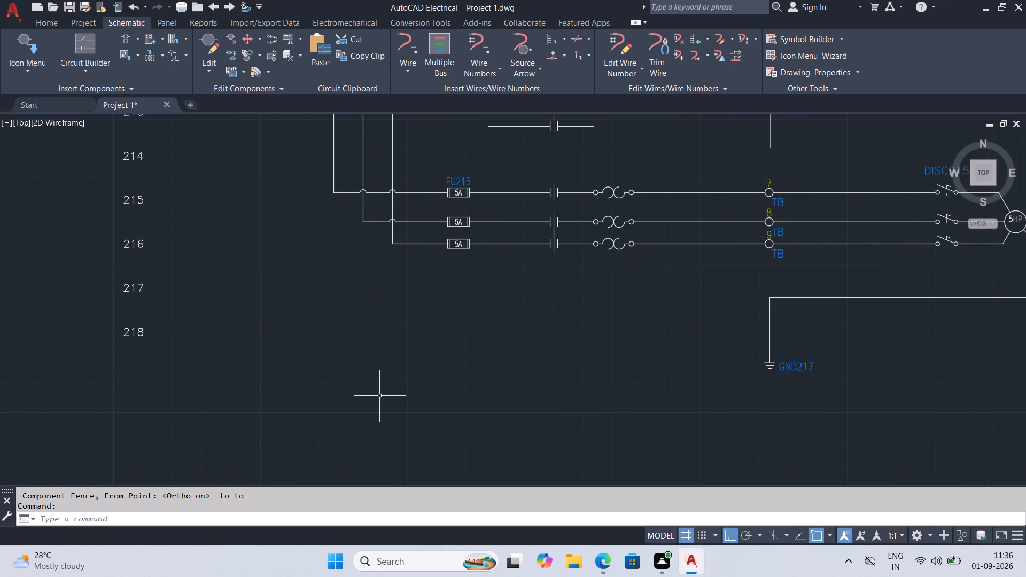
pyautogui.click(148, 320)
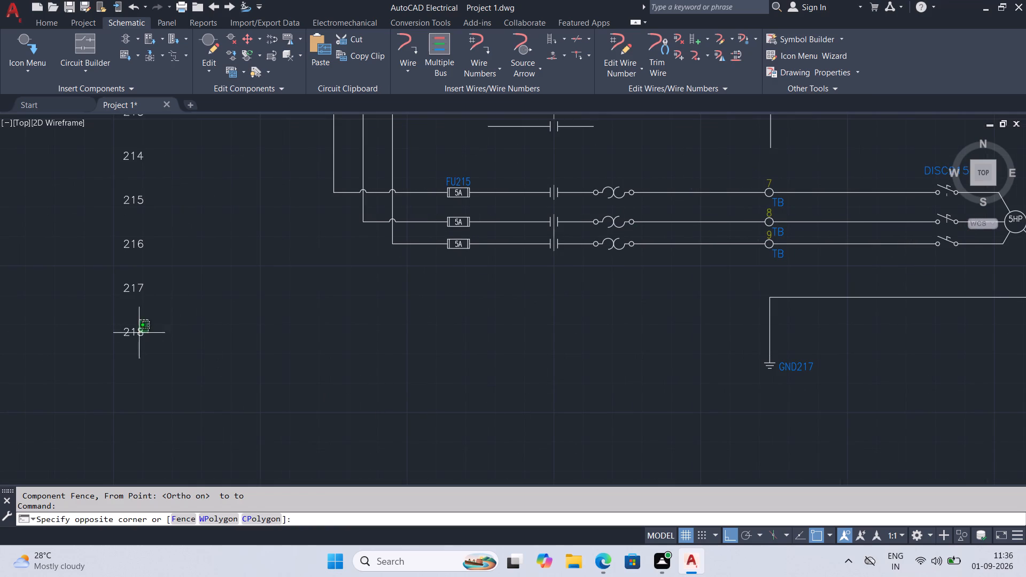
pyautogui.click(134, 340)
pyautogui.click(122, 337)
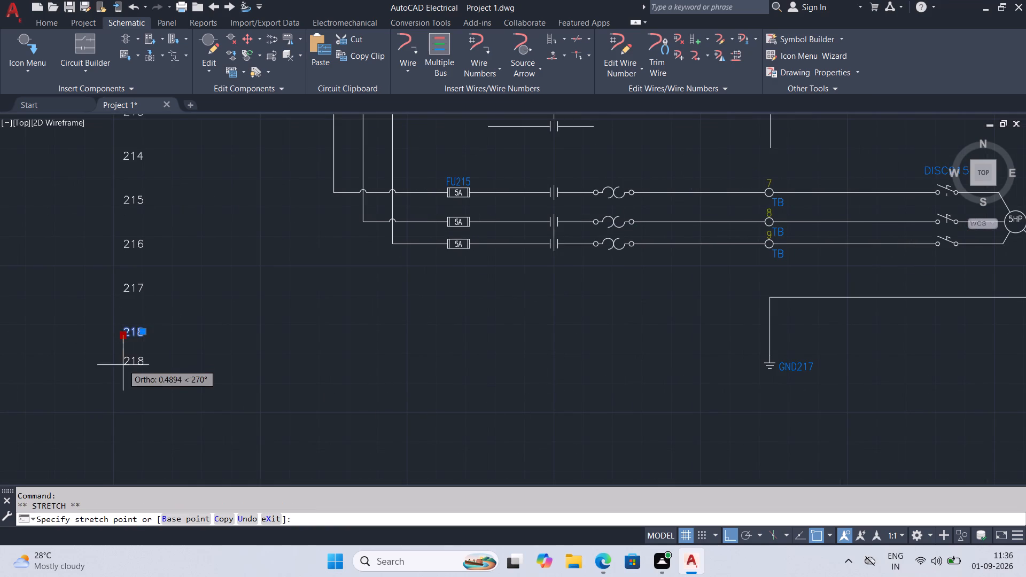
pyautogui.click(131, 406)
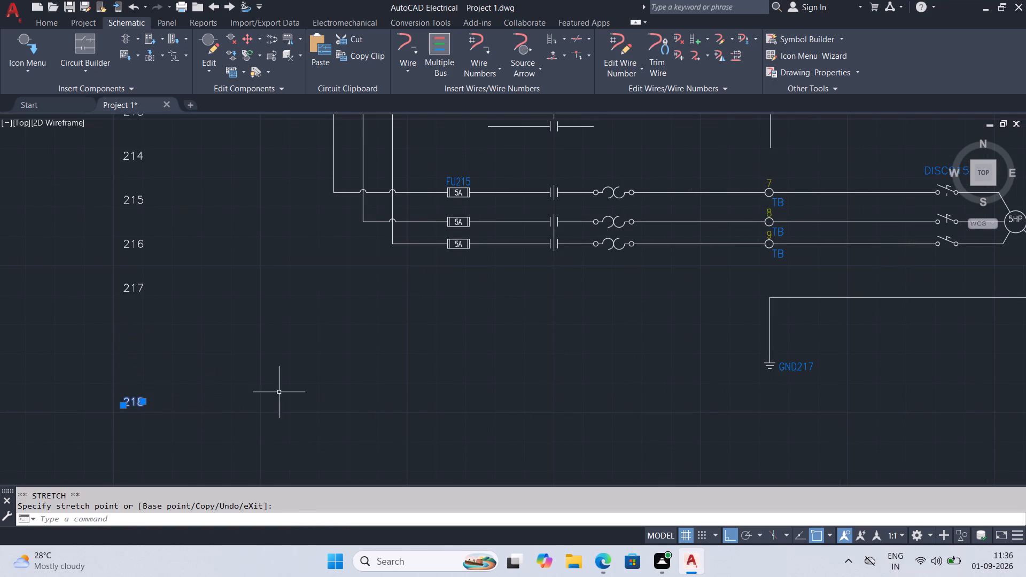
# Save the drawing.
pyautogui.scroll(-1, 393, 337)
pyautogui.scroll(-1, 321, 324)
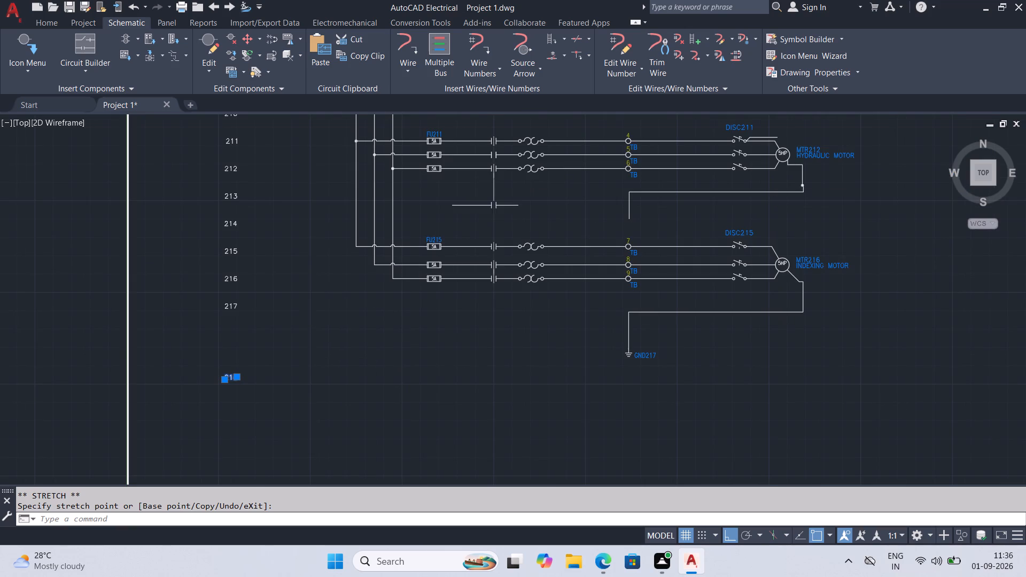
pyautogui.moveTo(315, 239); pyautogui.dragTo(299, 341, button='middle')
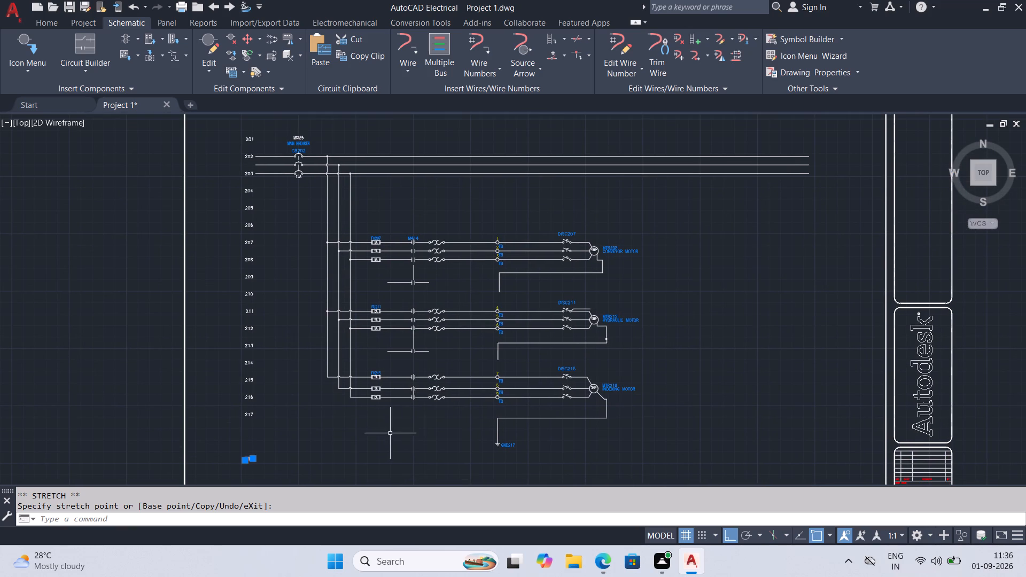
pyautogui.hotkey('ctrl', 's')
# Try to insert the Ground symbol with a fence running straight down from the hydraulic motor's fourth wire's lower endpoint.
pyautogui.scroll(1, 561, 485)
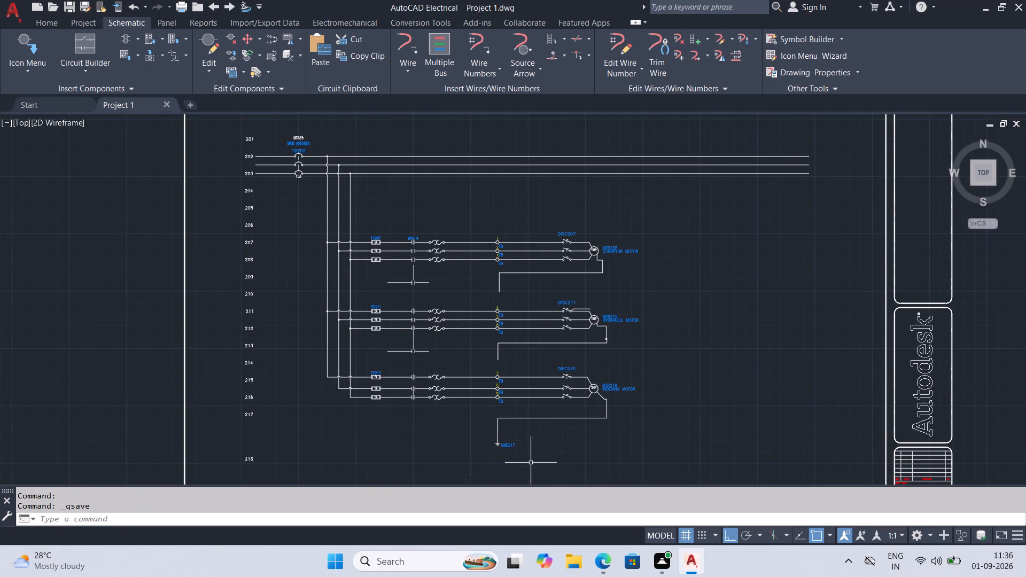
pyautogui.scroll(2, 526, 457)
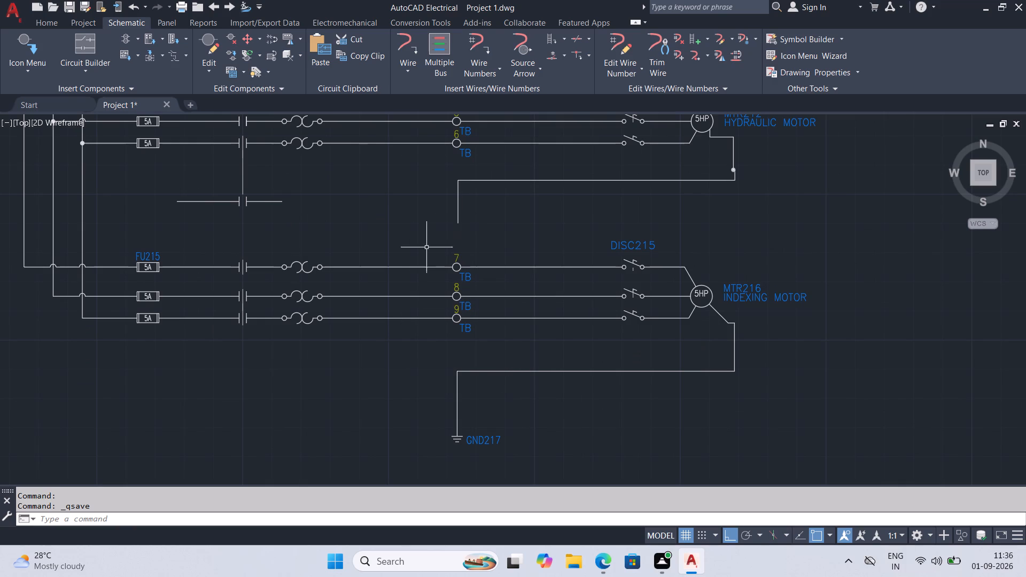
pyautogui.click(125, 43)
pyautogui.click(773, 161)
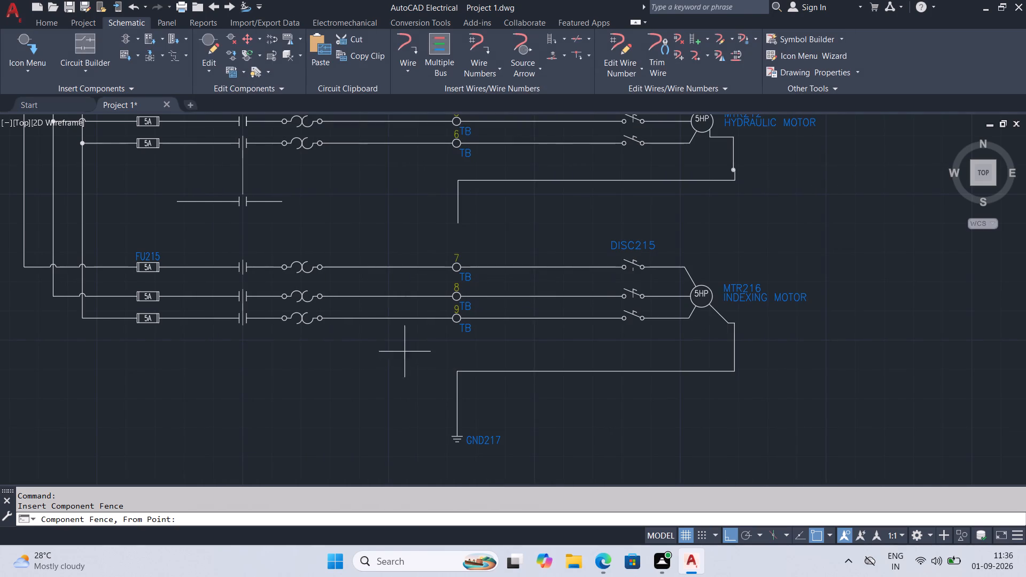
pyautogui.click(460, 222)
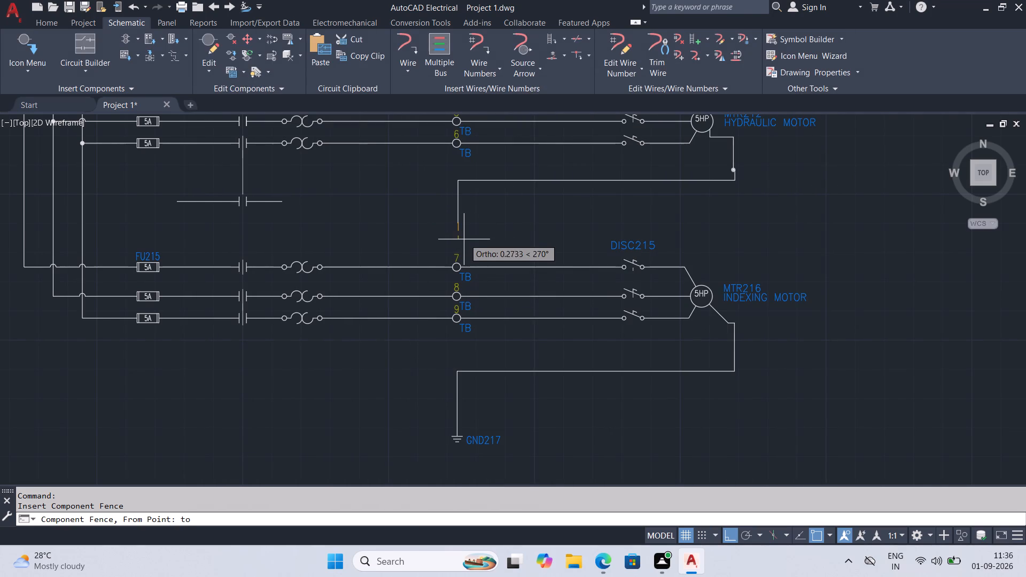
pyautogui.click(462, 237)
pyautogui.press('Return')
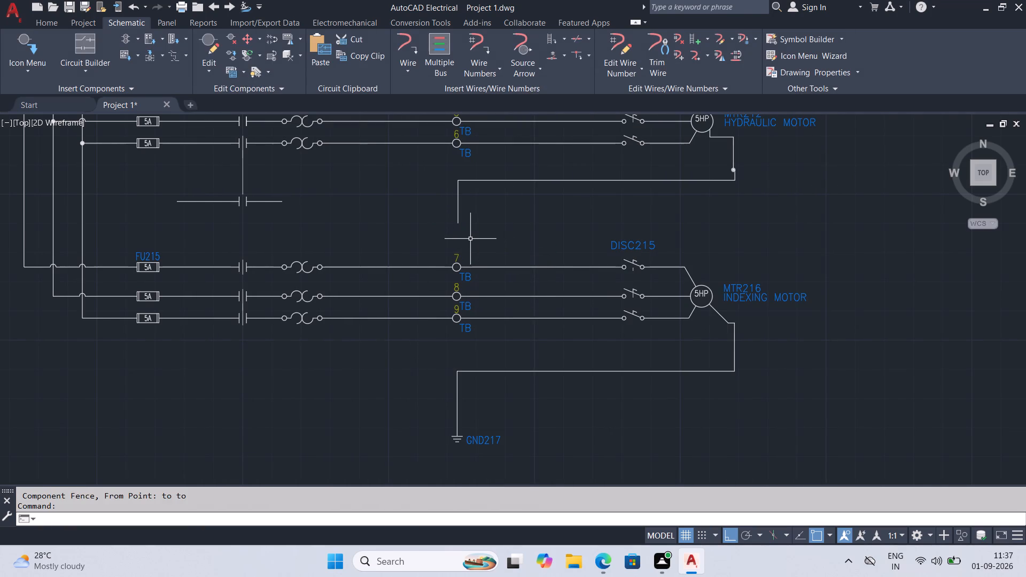
# Insert a Ground symbol on the hydraulic motor's fourth wire with a short horizontal fence from its lower endpoint, using Keep all, don't ask.
pyautogui.click(124, 36)
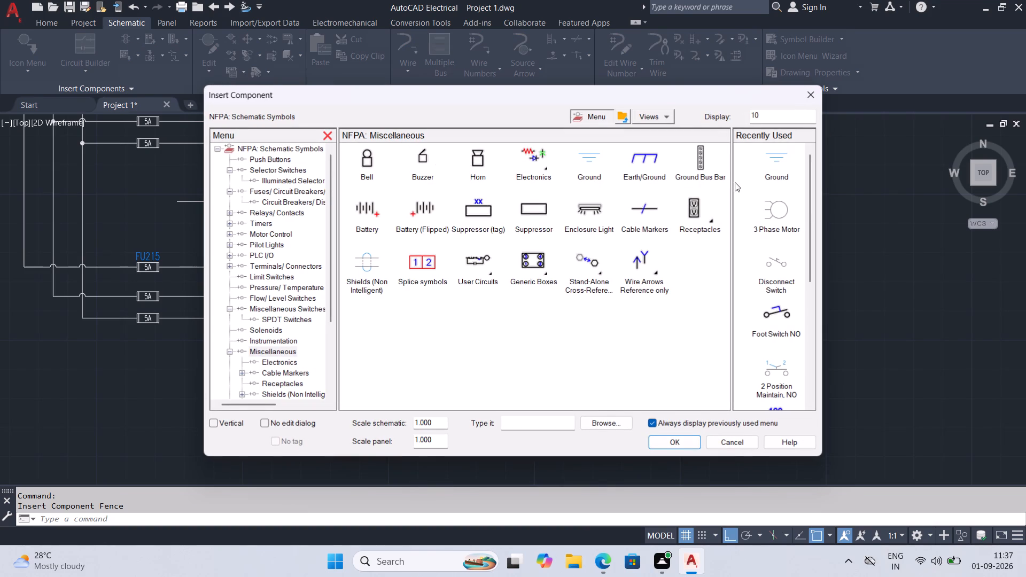
pyautogui.click(767, 159)
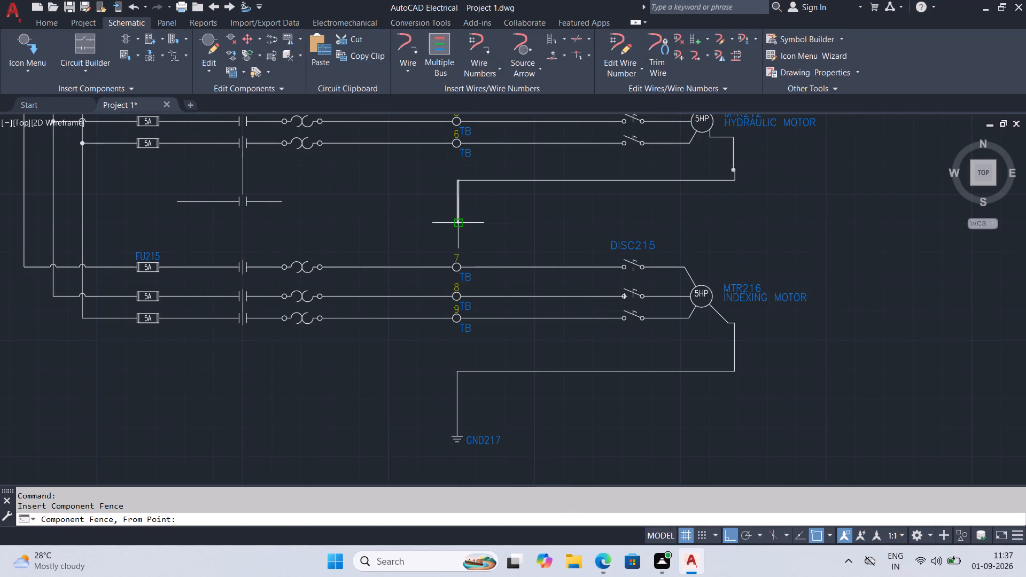
pyautogui.click(457, 221)
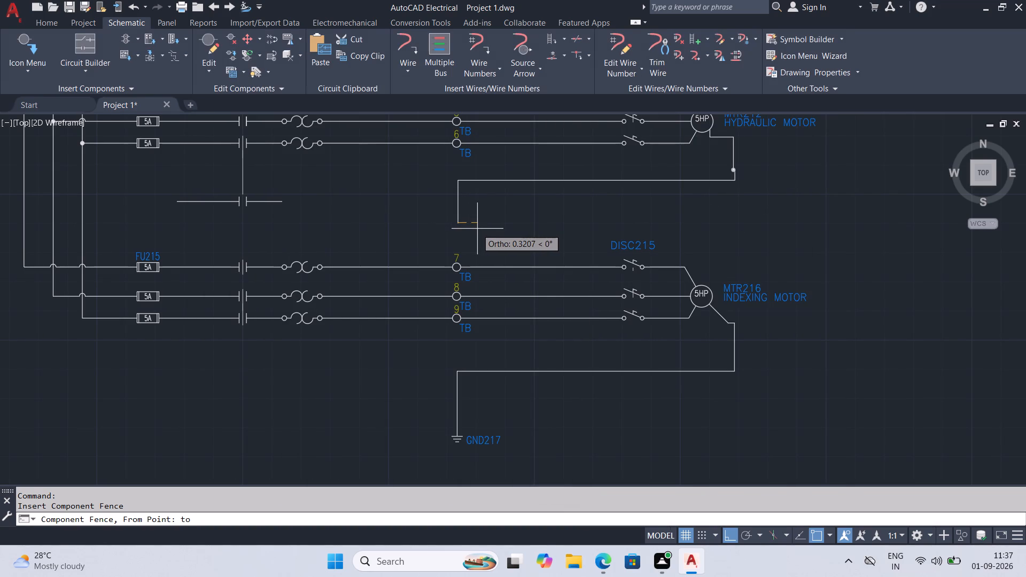
pyautogui.click(477, 229)
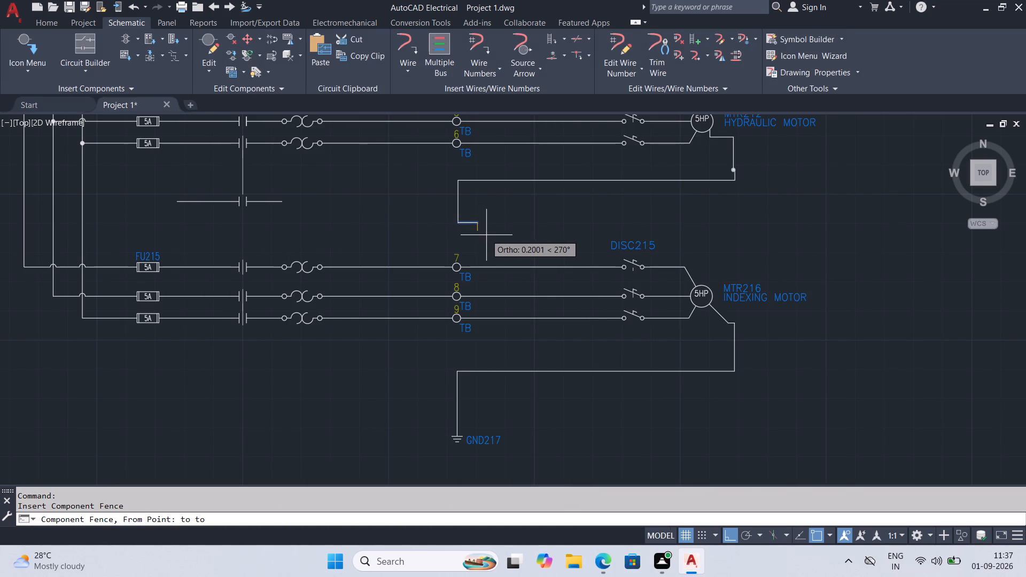
pyautogui.press('Return')
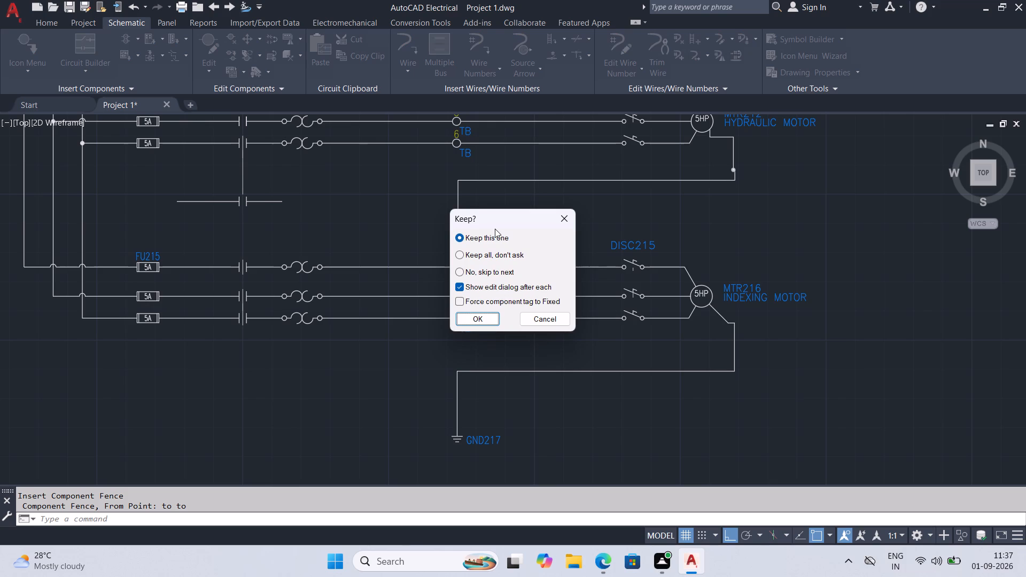
pyautogui.click(492, 256)
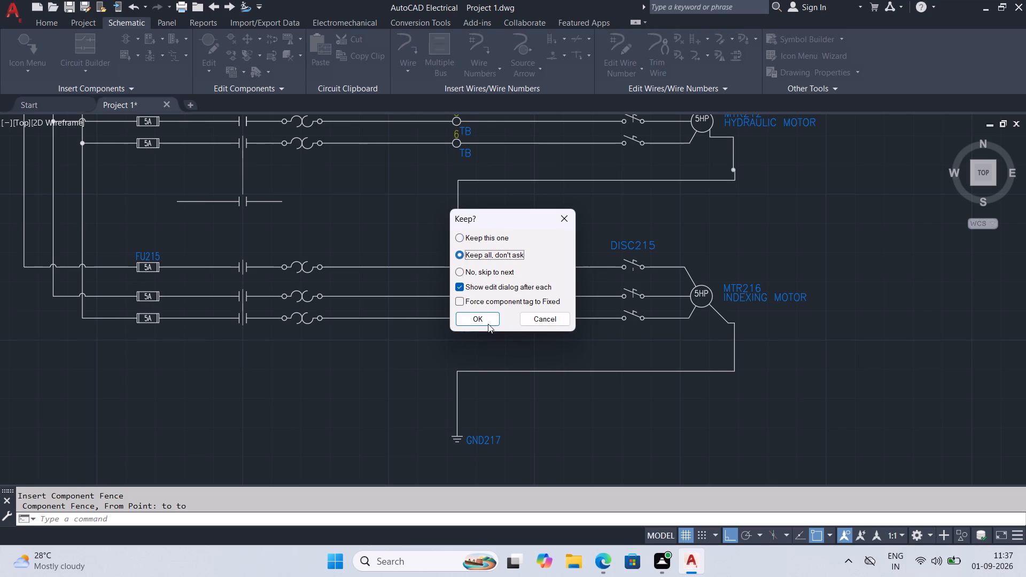
pyautogui.click(485, 315)
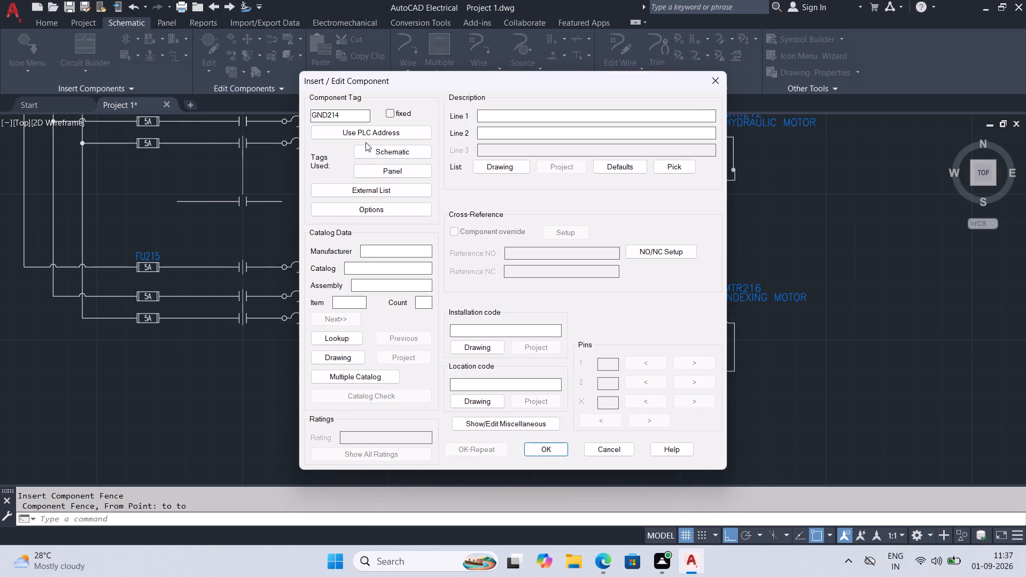
# Set the hydraulic motor Ground symbol's component tag to GND213.
pyautogui.click(341, 120)
pyautogui.press('BackSpace')
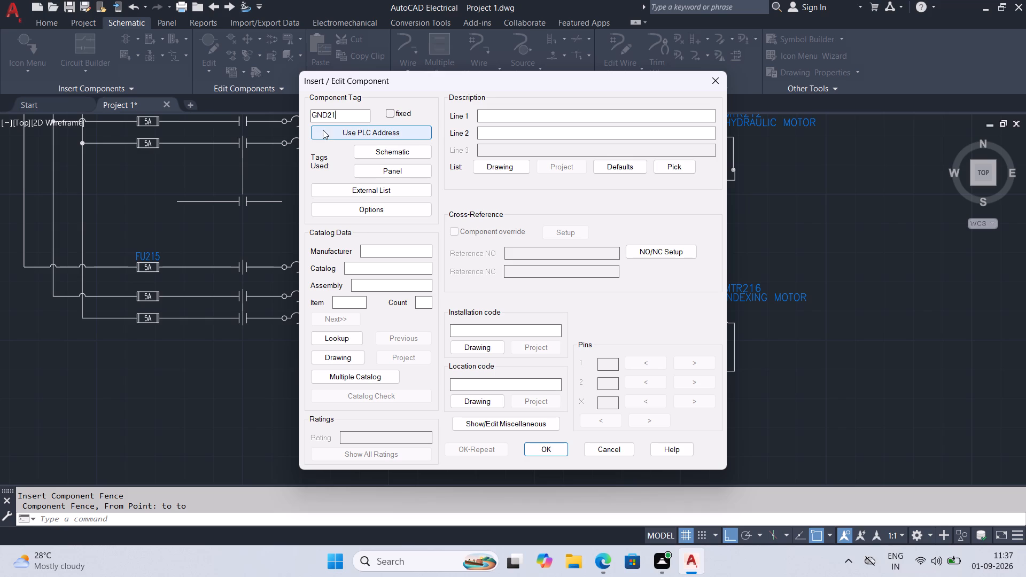
pyautogui.press('3')
pyautogui.click(554, 451)
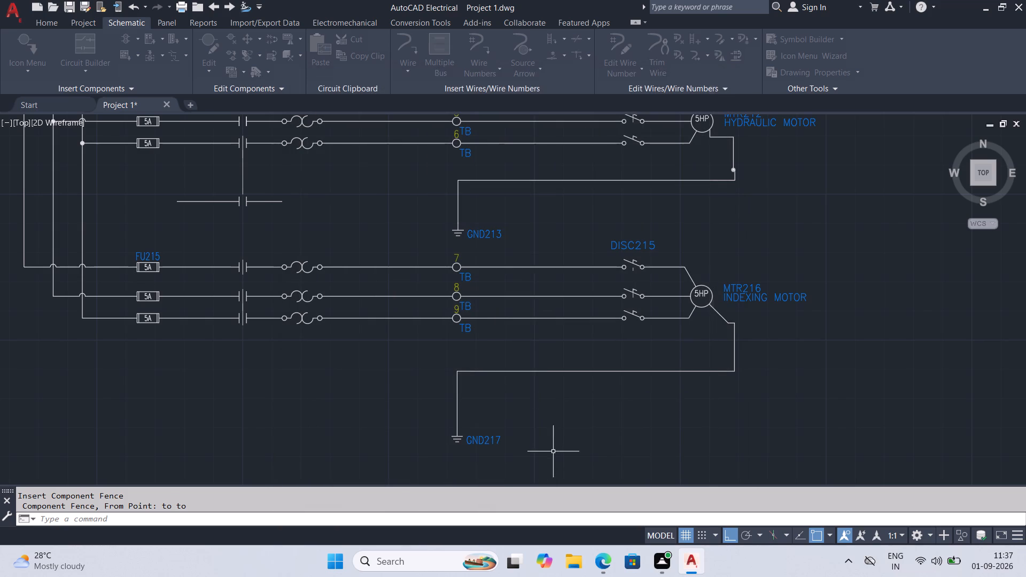
# Insert a Ground symbol on the conveyor motor's fourth wire with a short horizontal fence from its lower endpoint, using Keep all, don't ask.
pyautogui.moveTo(538, 224); pyautogui.dragTo(538, 391, button='middle')
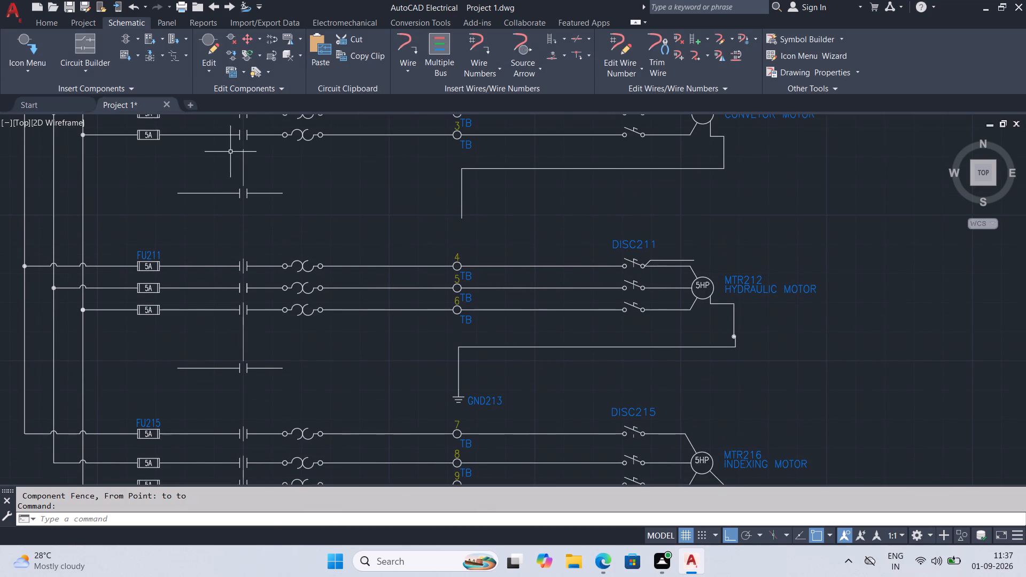
pyautogui.click(121, 36)
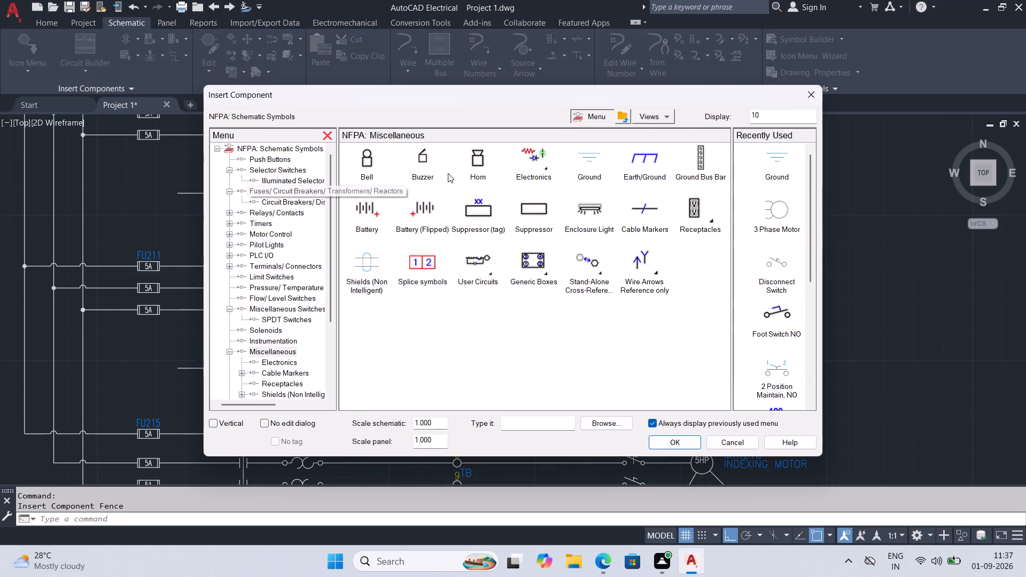
pyautogui.click(766, 162)
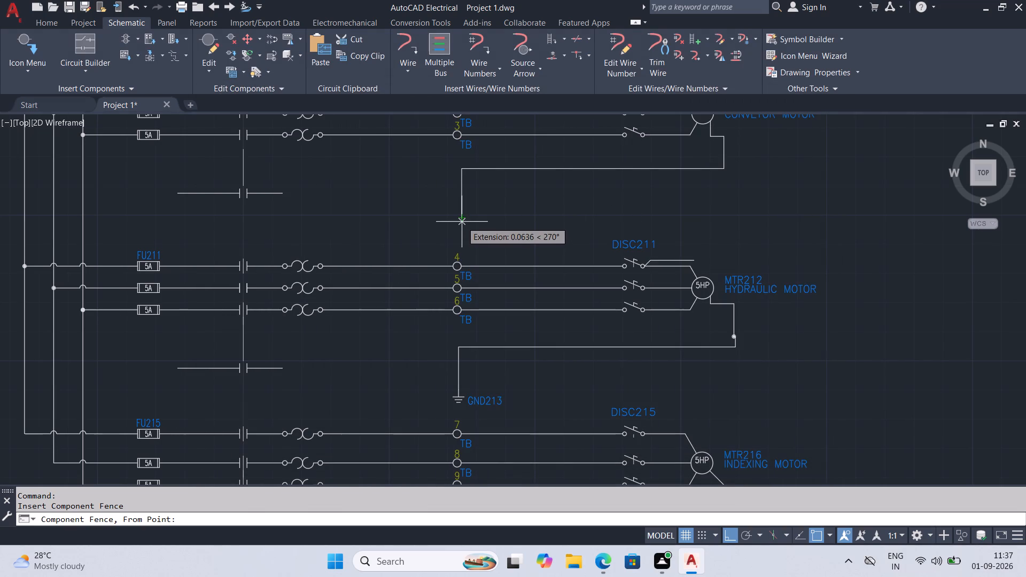
pyautogui.click(463, 220)
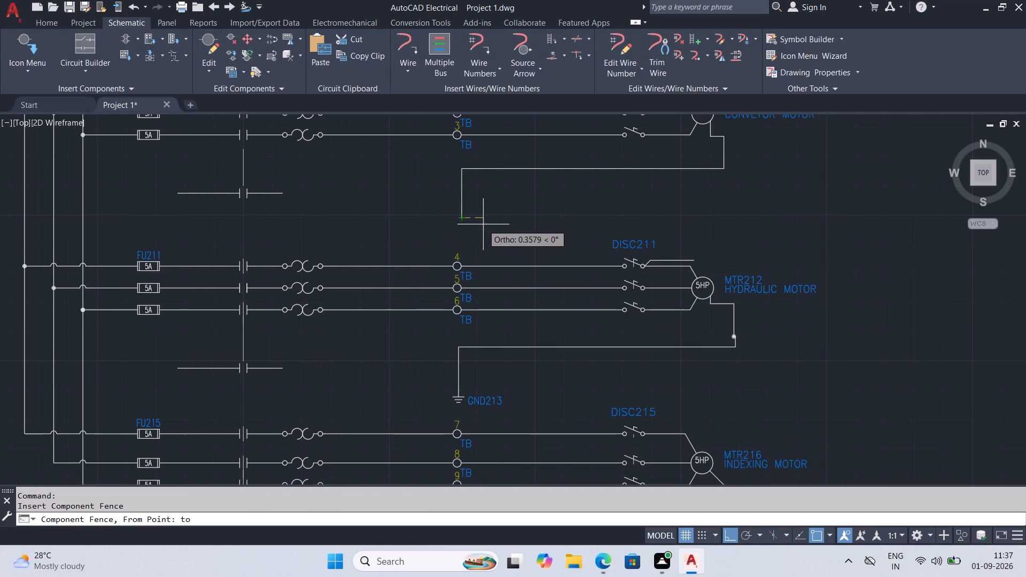
pyautogui.click(483, 224)
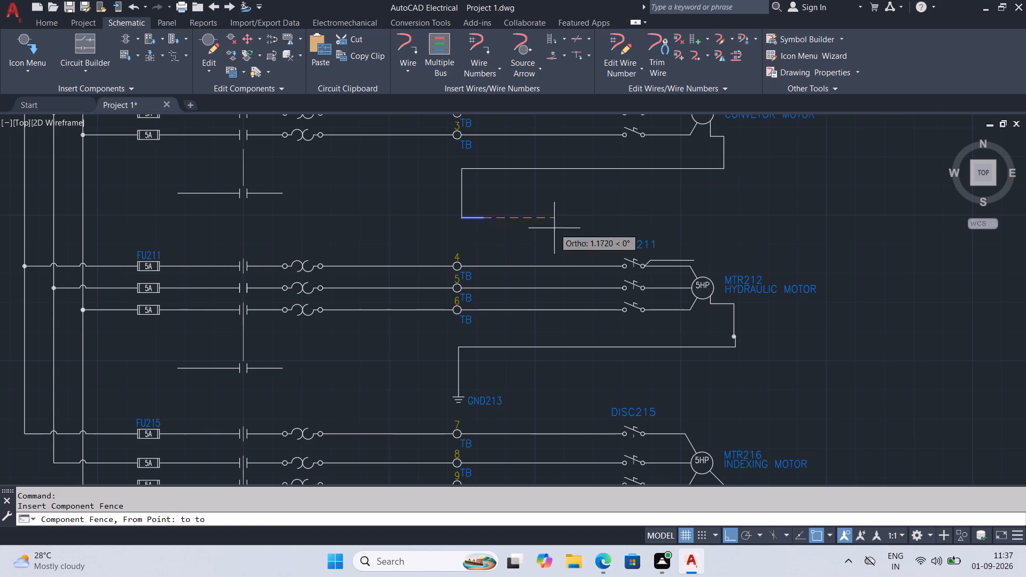
pyautogui.press('Return')
pyautogui.click(502, 253)
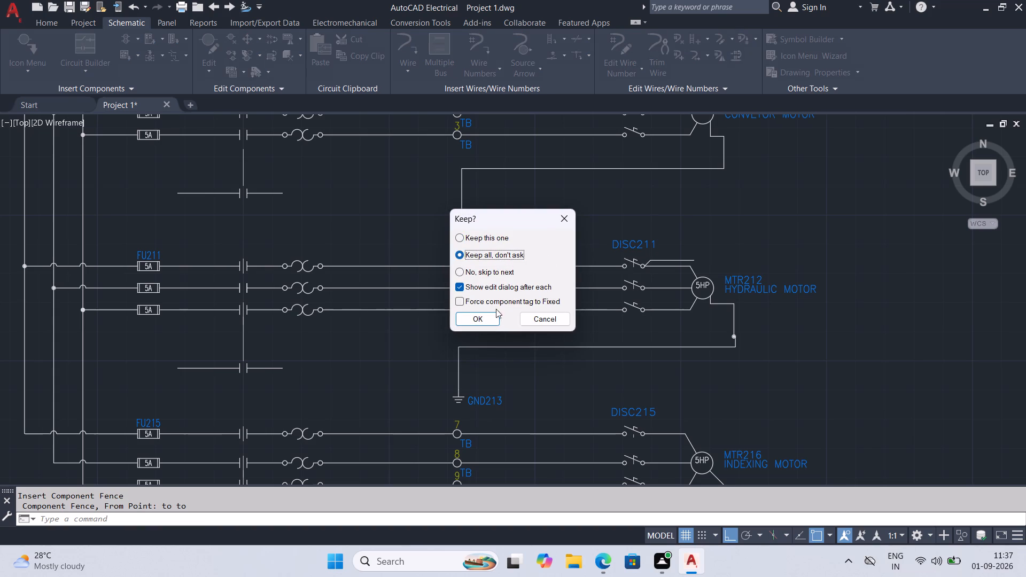
pyautogui.click(489, 319)
# Set the conveyor motor Ground symbol's component tag to GND209.
pyautogui.click(355, 114)
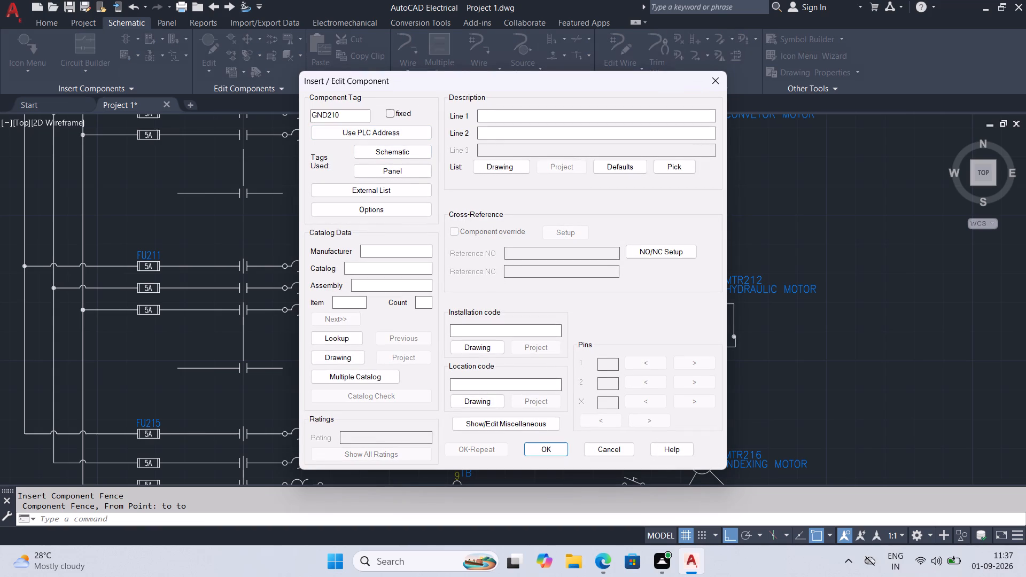
pyautogui.press('BackSpace')
pyautogui.press('9')
pyautogui.press('BackSpace')
pyautogui.press('BackSpace')
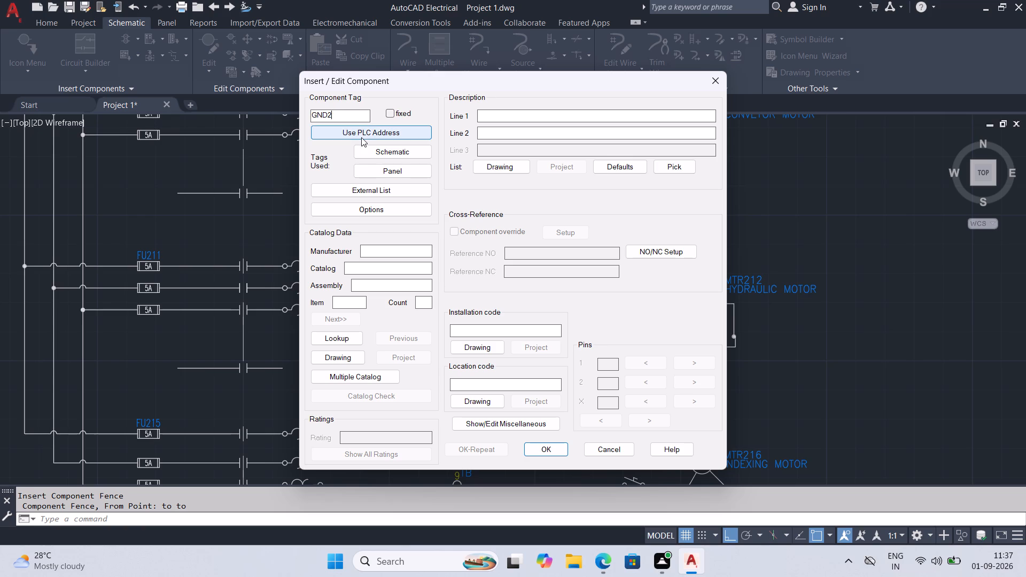
pyautogui.write('09')
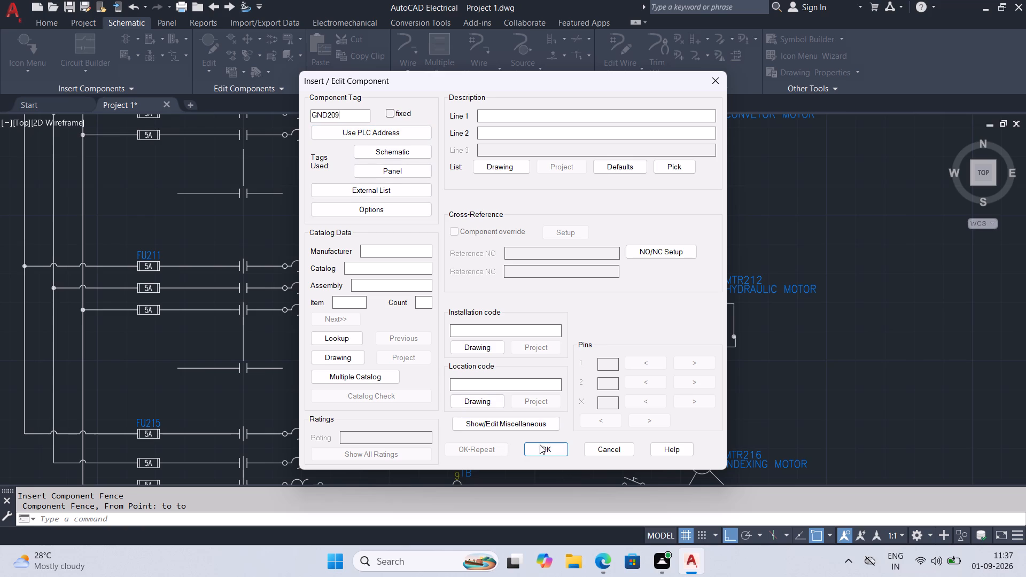
pyautogui.click(542, 444)
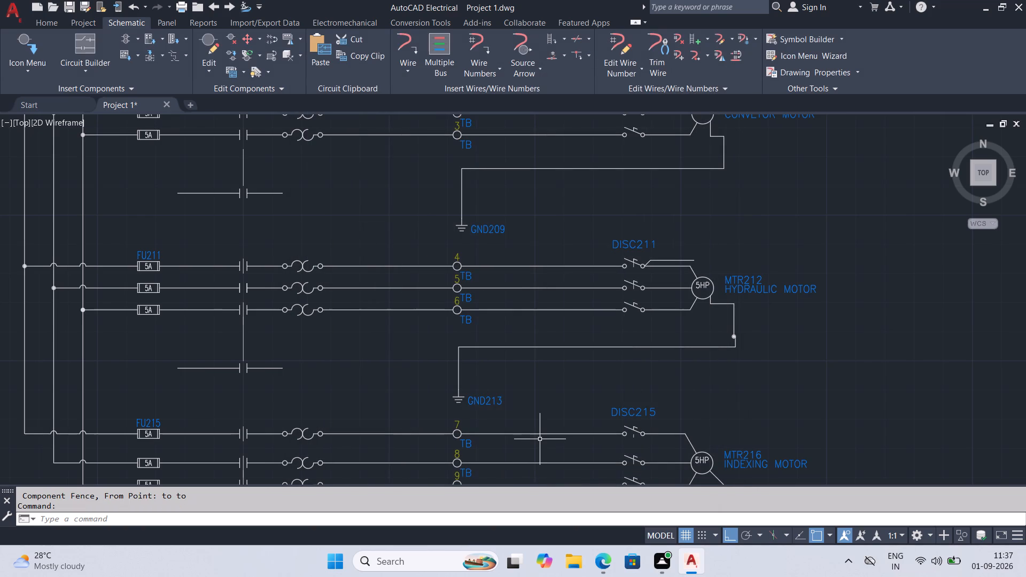
# Delete the stray horizontal line and its short diagonal piece above the top wire between DISC211 and the hydraulic motor.
pyautogui.scroll(-1, 572, 370)
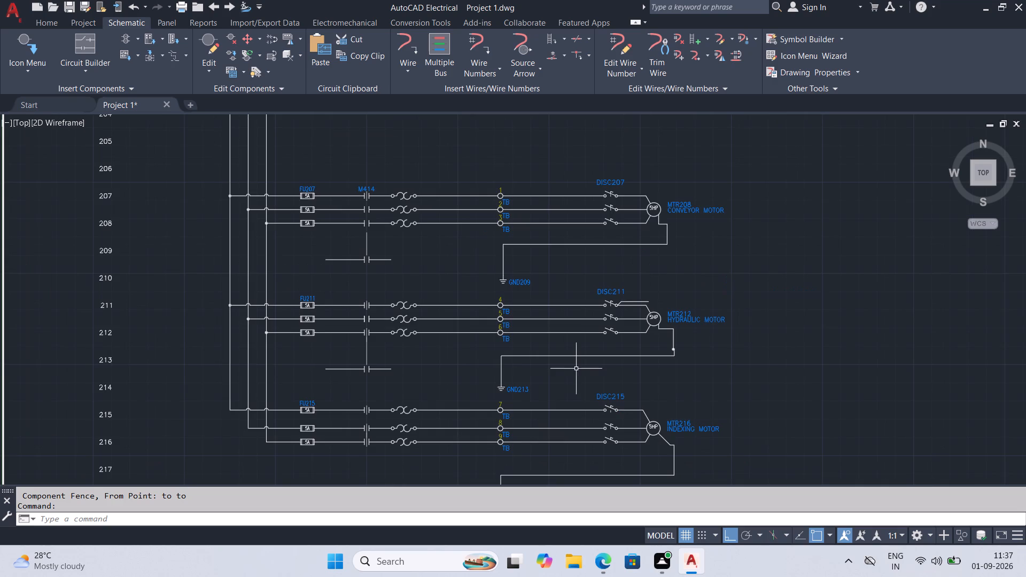
pyautogui.scroll(2, 612, 357)
pyautogui.scroll(1, 649, 279)
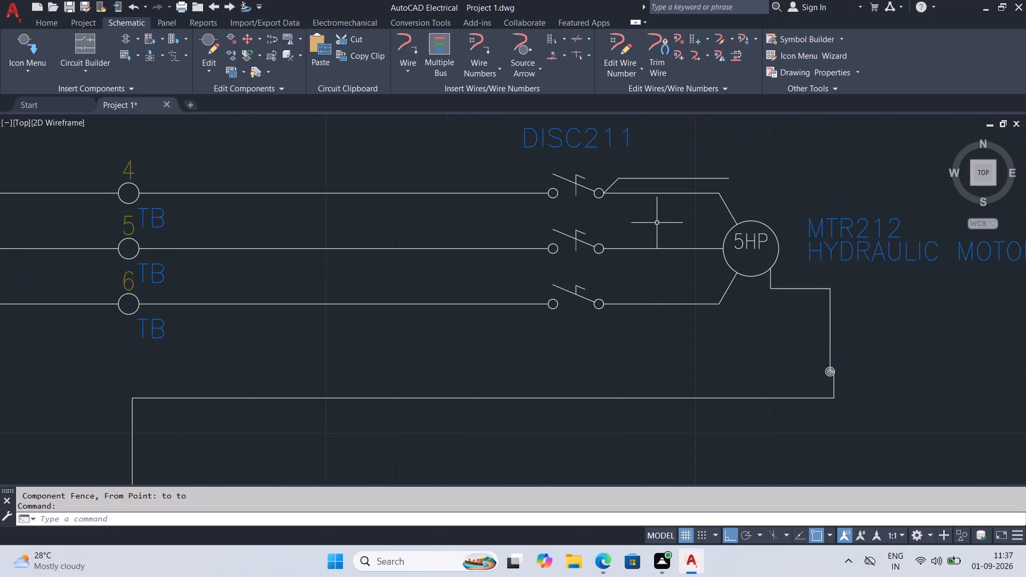
pyautogui.moveTo(657, 222); pyautogui.dragTo(550, 297, button='middle')
pyautogui.click(574, 253)
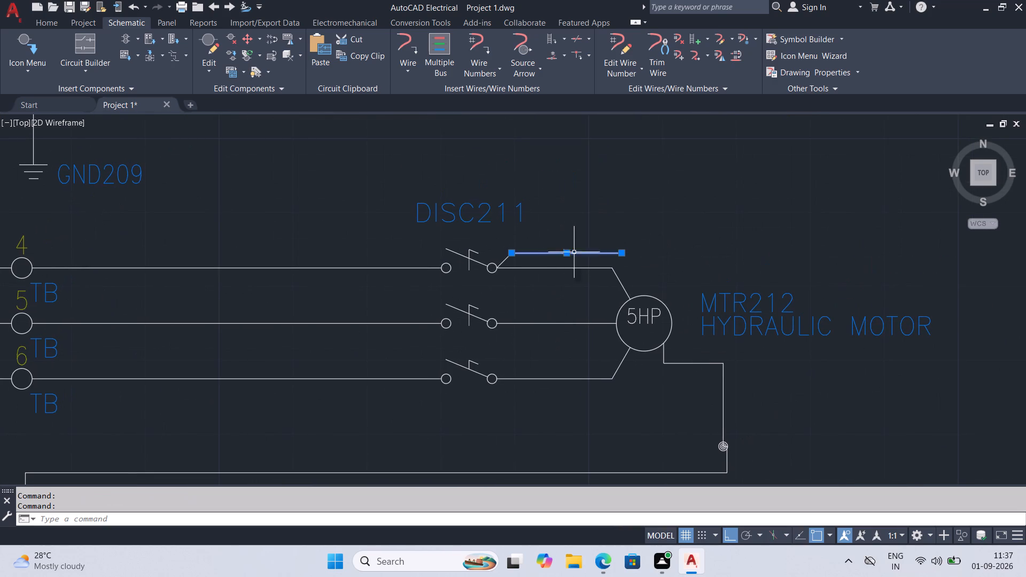
pyautogui.click(506, 260)
pyautogui.scroll(-2, 564, 302)
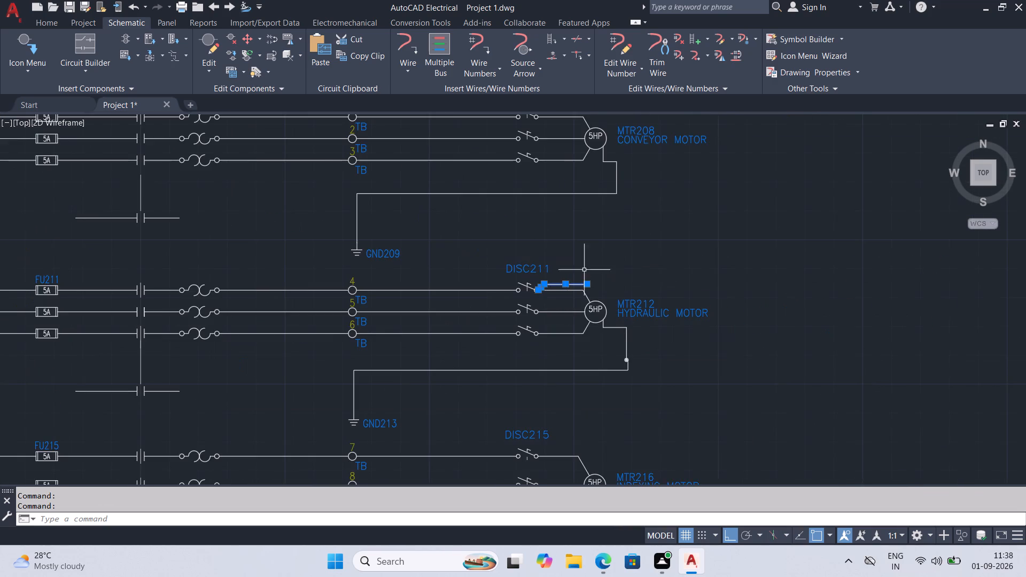
pyautogui.scroll(-1, 625, 232)
pyautogui.scroll(1, 629, 245)
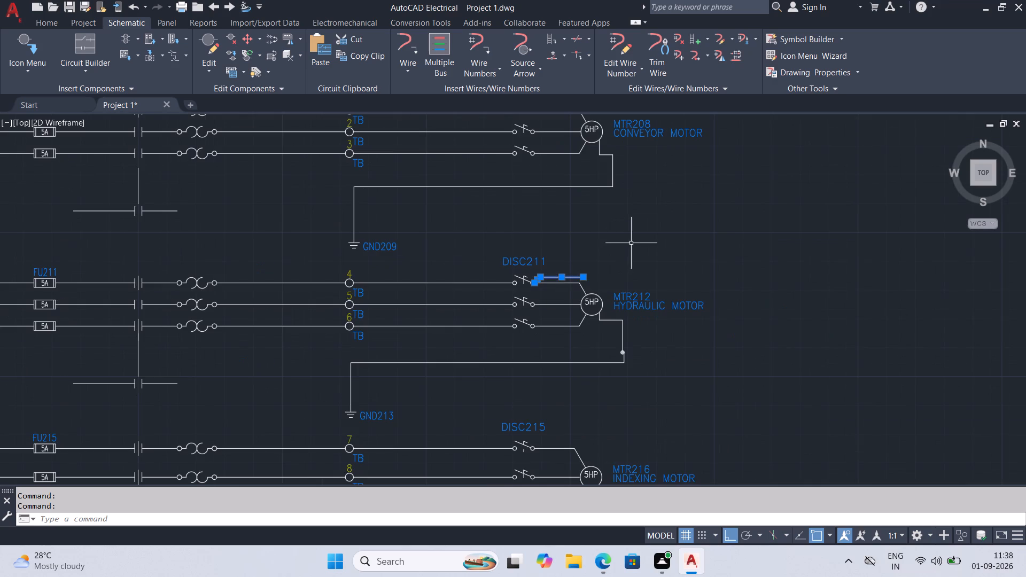
pyautogui.press('Delete')
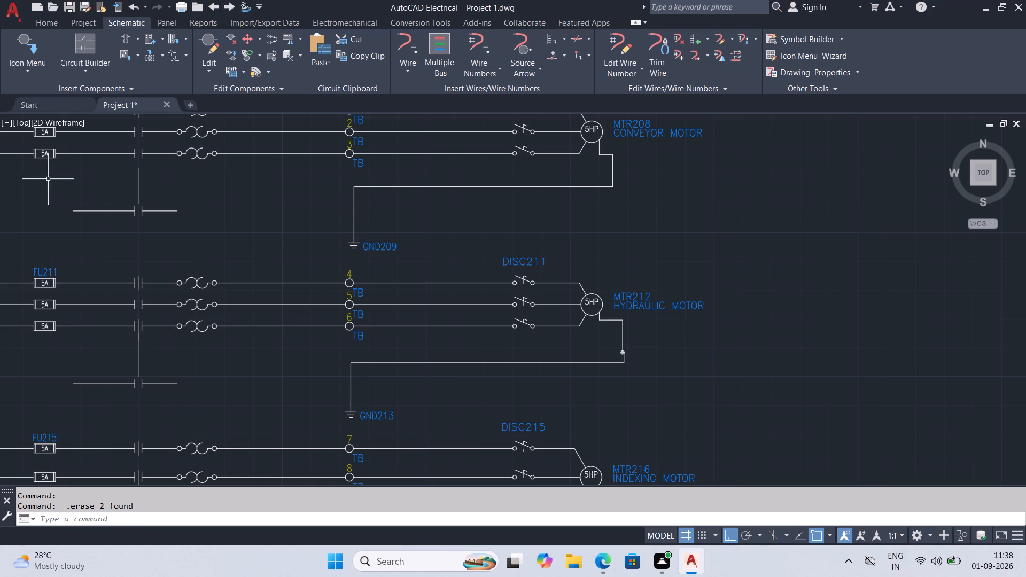
# Look through the NFPA schematic symbol categories for the next component to insert.
pyautogui.click(129, 34)
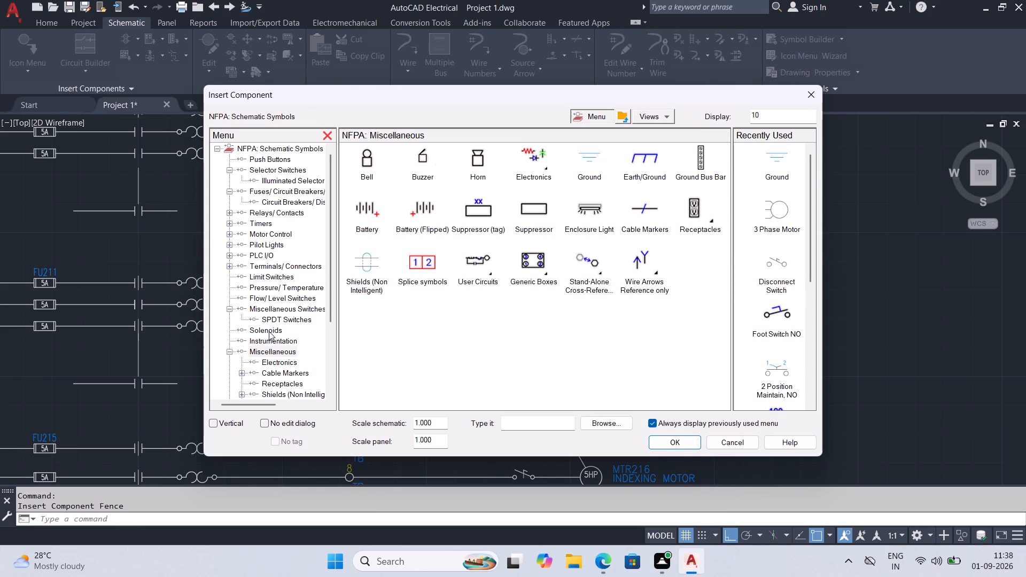
pyautogui.click(255, 270)
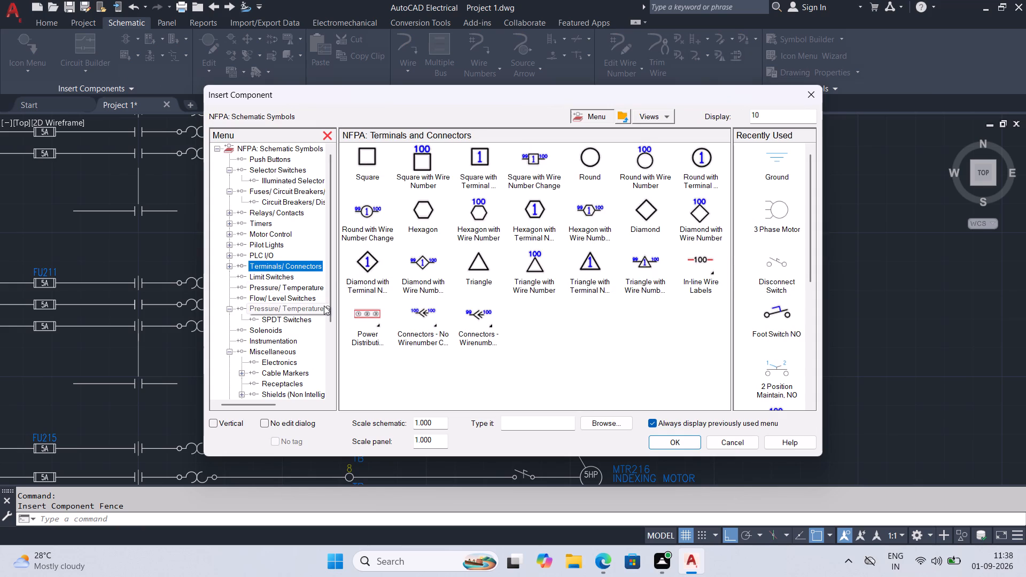
pyautogui.click(276, 279)
pyautogui.click(276, 287)
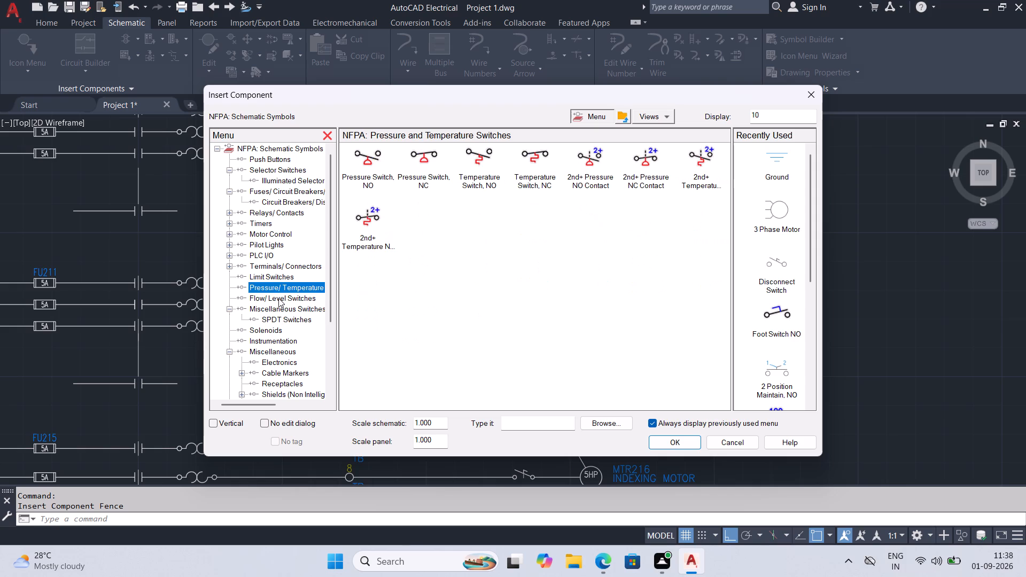
pyautogui.click(278, 298)
pyautogui.click(277, 307)
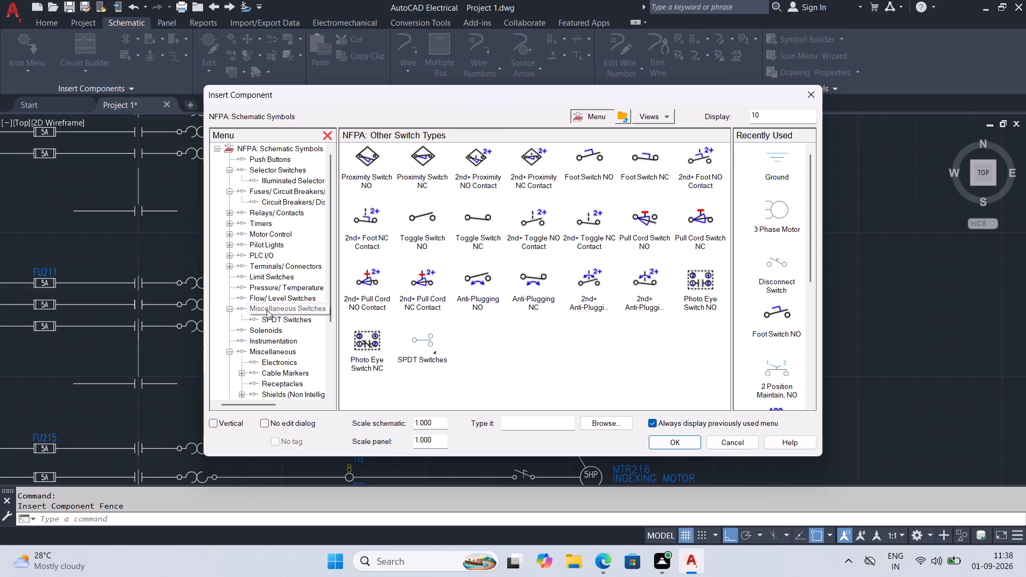
pyautogui.click(265, 180)
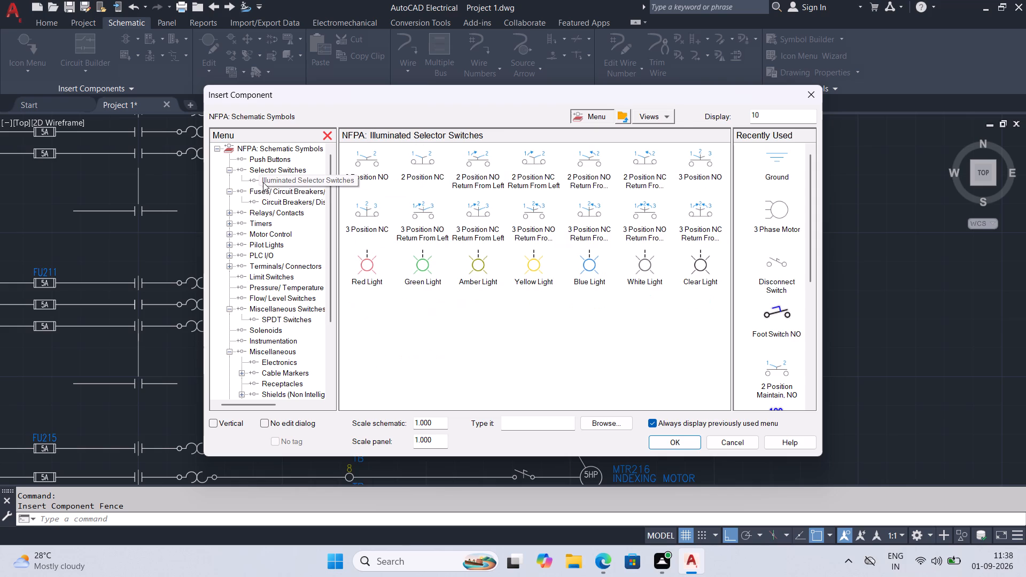
pyautogui.click(266, 171)
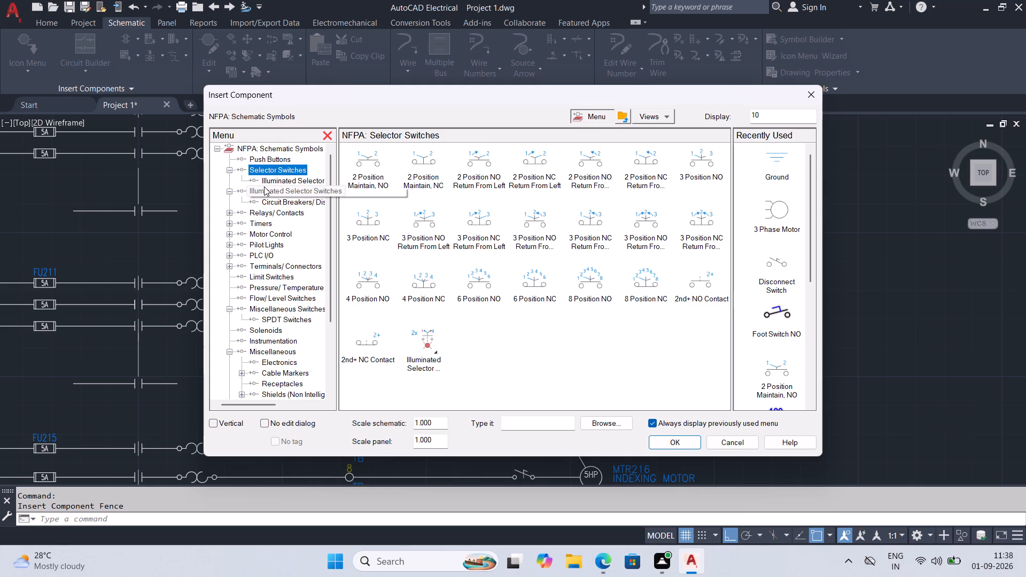
pyautogui.click(263, 191)
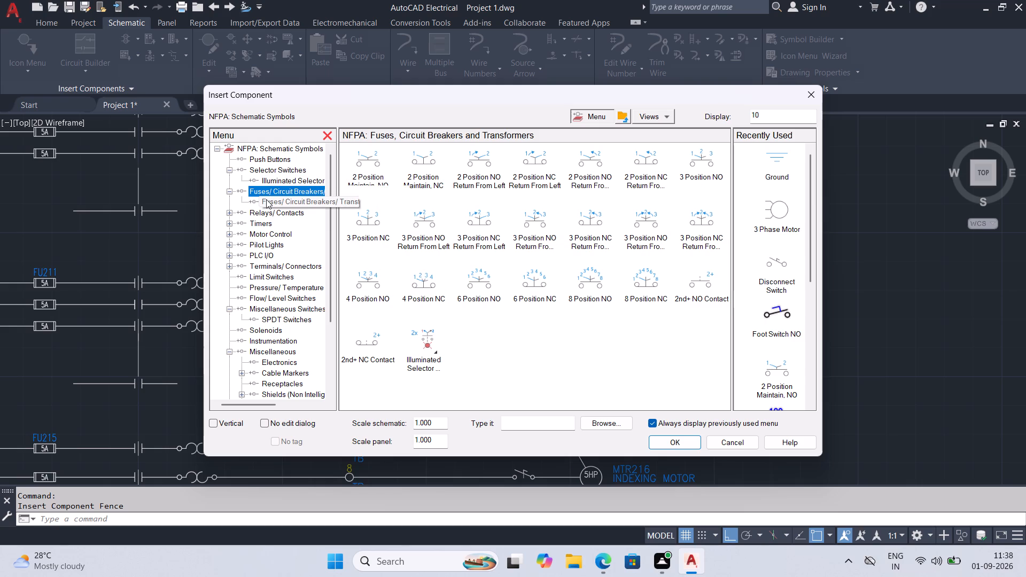
pyautogui.click(266, 199)
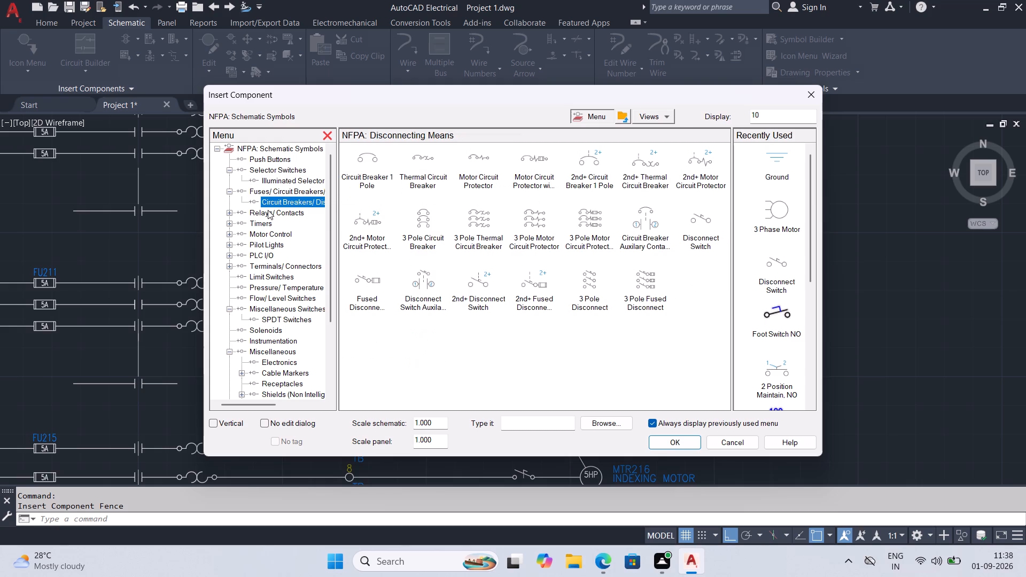
pyautogui.click(268, 210)
pyautogui.click(269, 225)
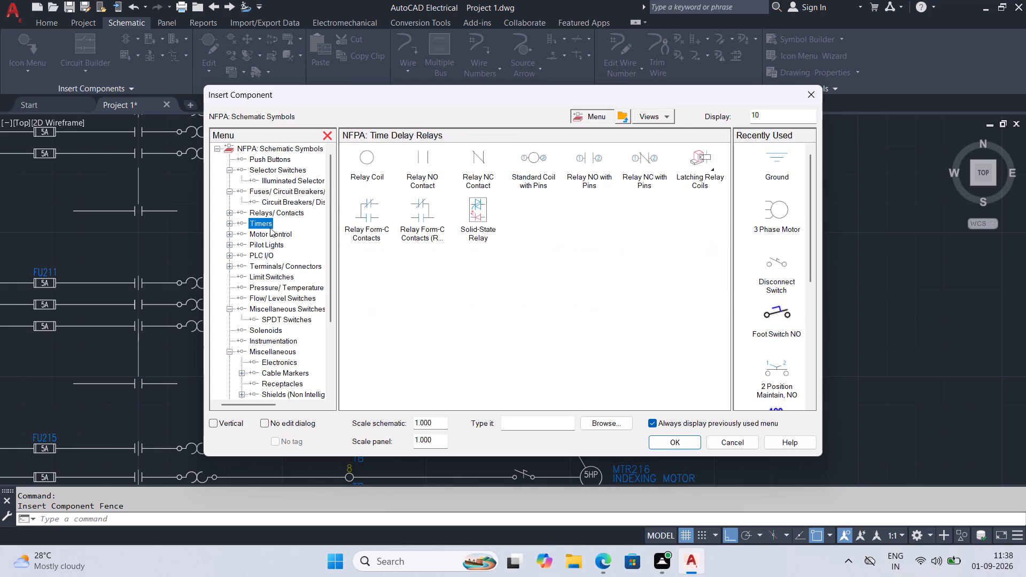
pyautogui.click(273, 232)
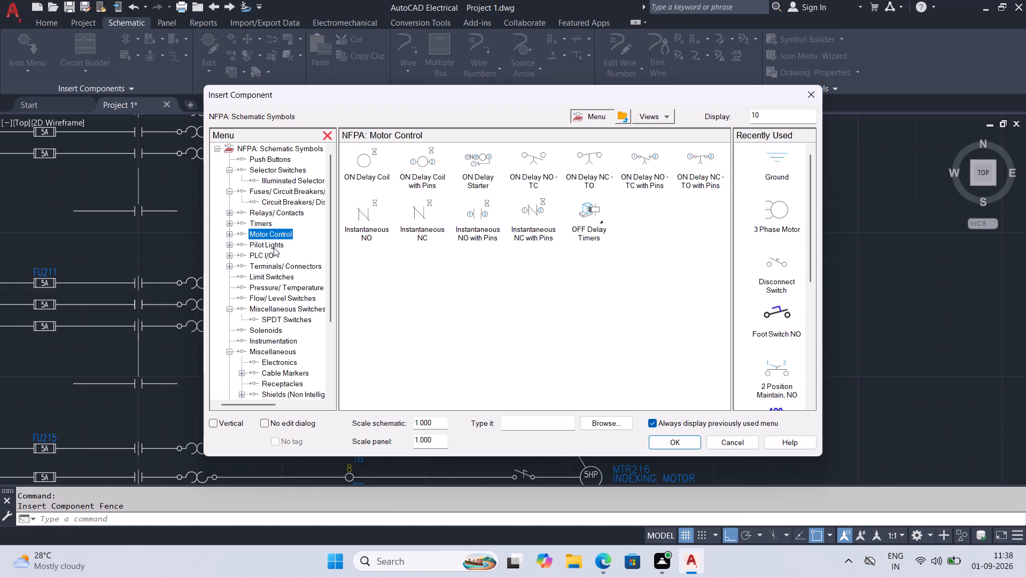
pyautogui.click(274, 247)
pyautogui.click(269, 258)
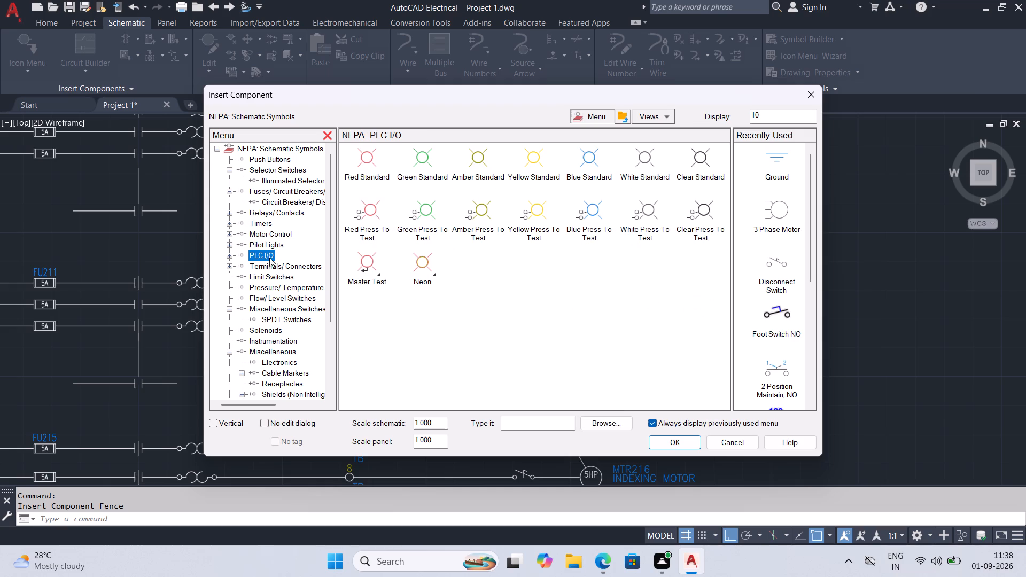
pyautogui.click(270, 263)
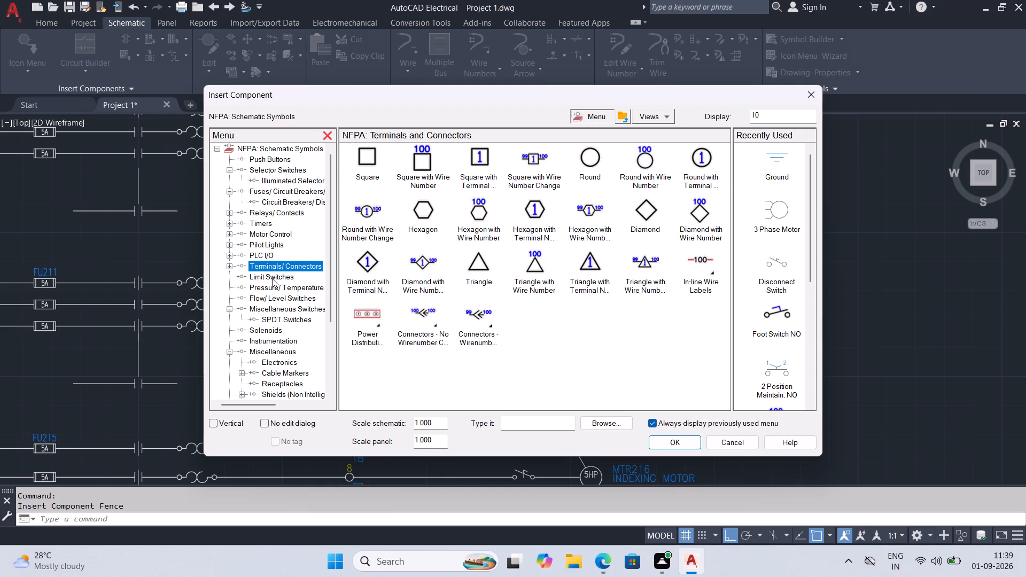
pyautogui.click(272, 278)
# Insert Plug/Jack wire-number-change connectors with a vertical fence from the conveyor motor's top wire to the indexing motor's ground wire, between terminals and disconnects.
pyautogui.click(271, 268)
pyautogui.click(489, 325)
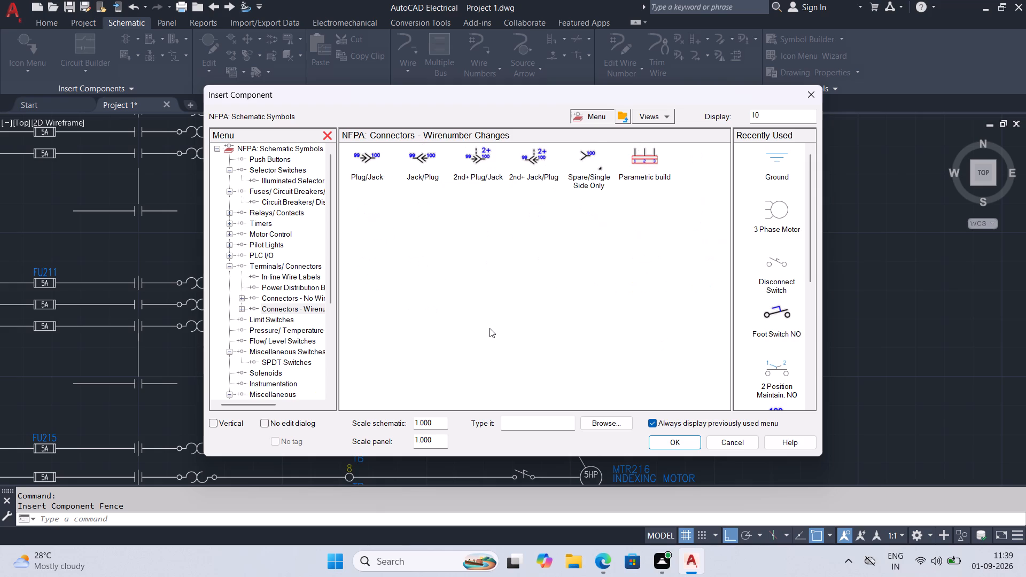
pyautogui.click(366, 153)
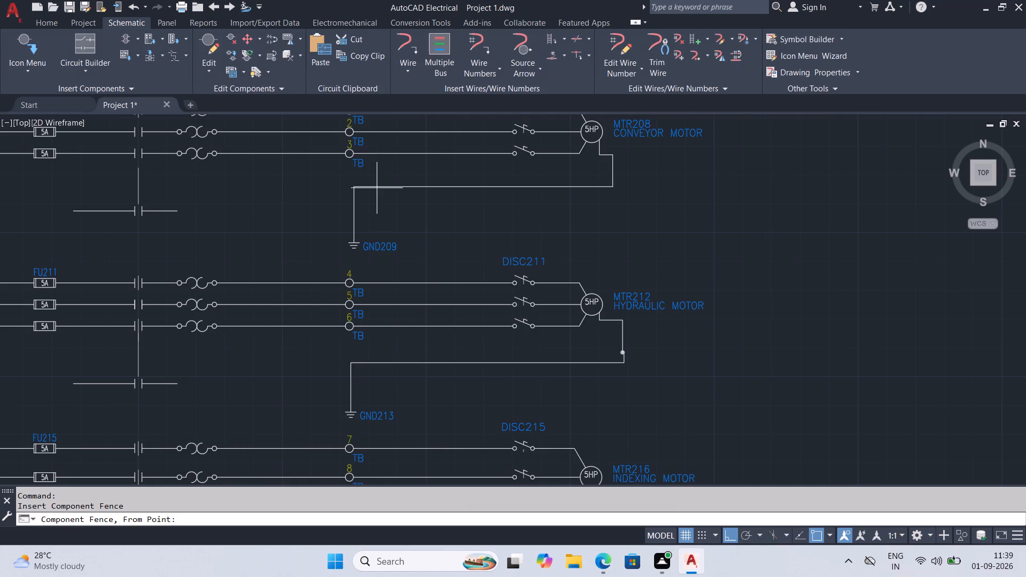
pyautogui.scroll(-1, 479, 250)
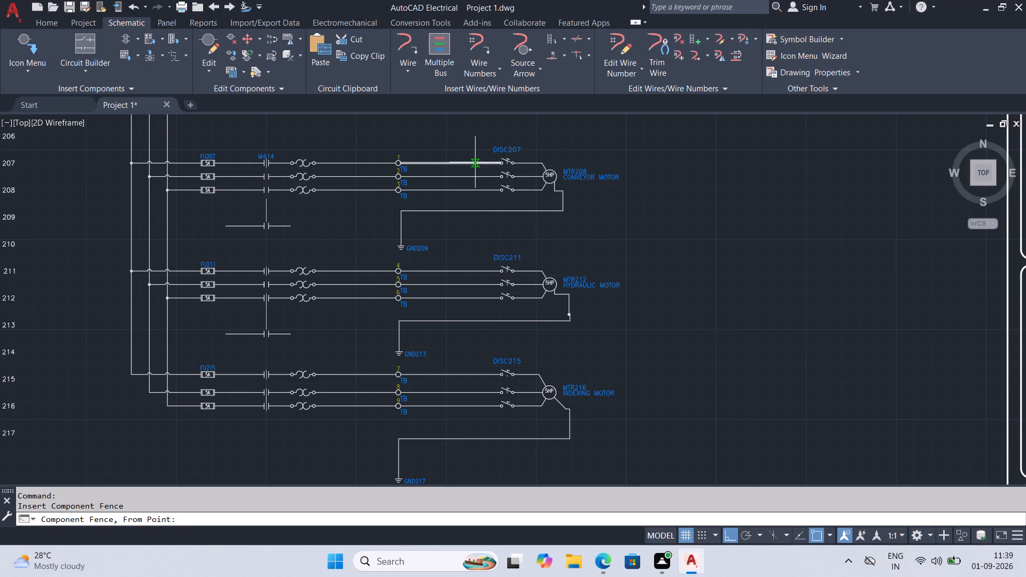
pyautogui.click(475, 162)
pyautogui.click(475, 440)
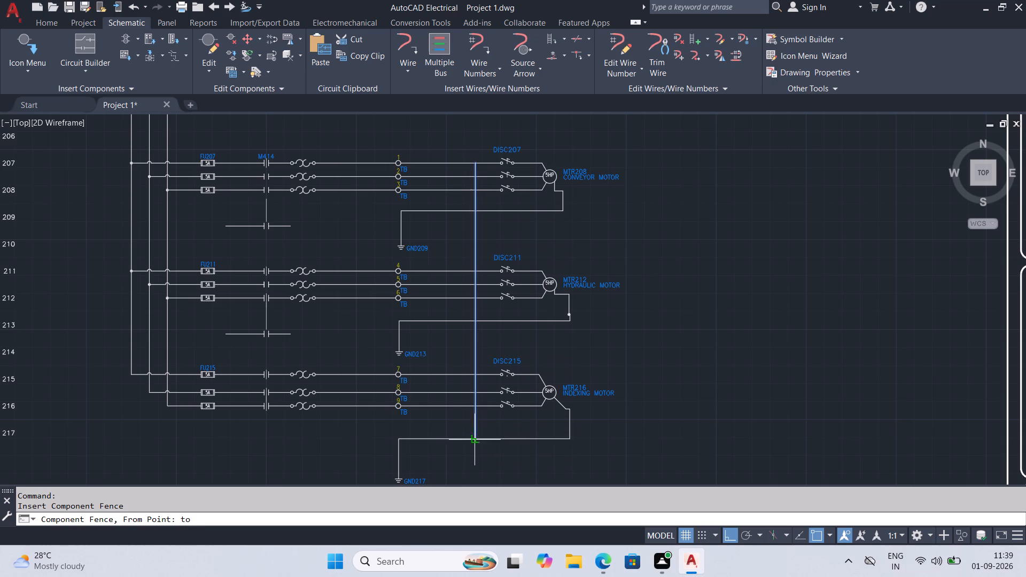
pyautogui.press('Return')
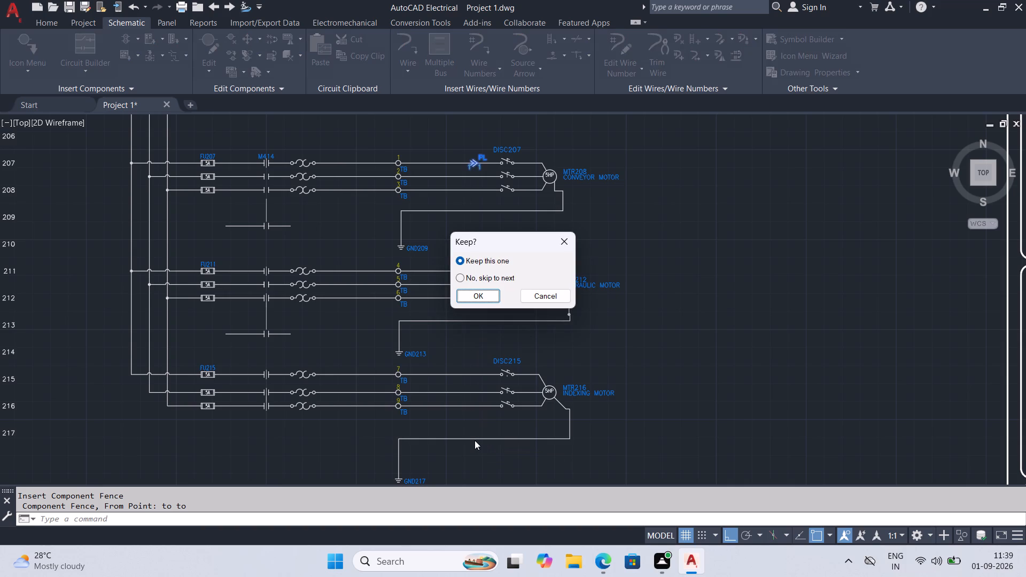
# Keep the first connector, on the conveyor motor's top wire, and set its description line 1 to FLOOR.
pyautogui.click(477, 297)
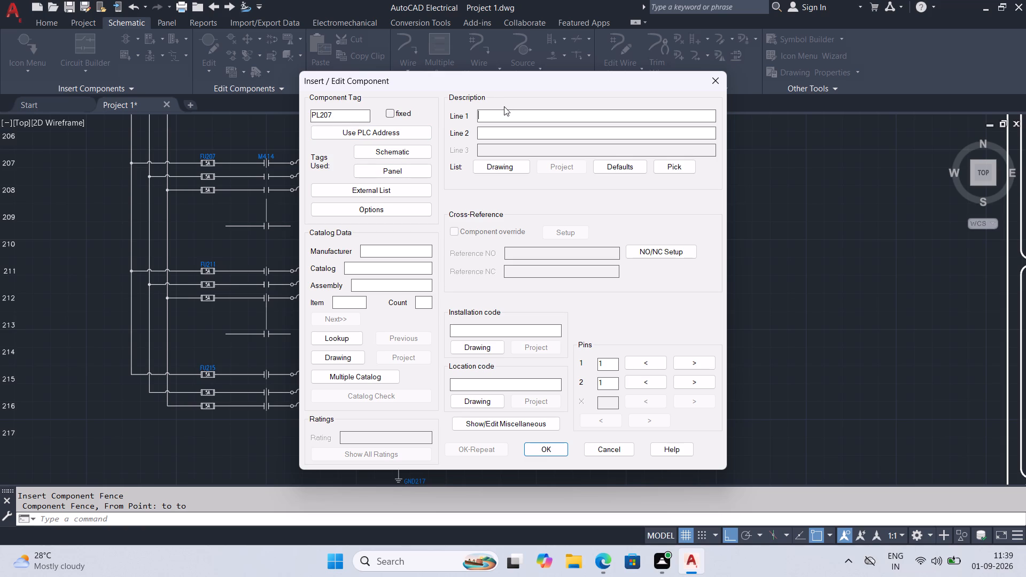
pyautogui.write('FLOOR')
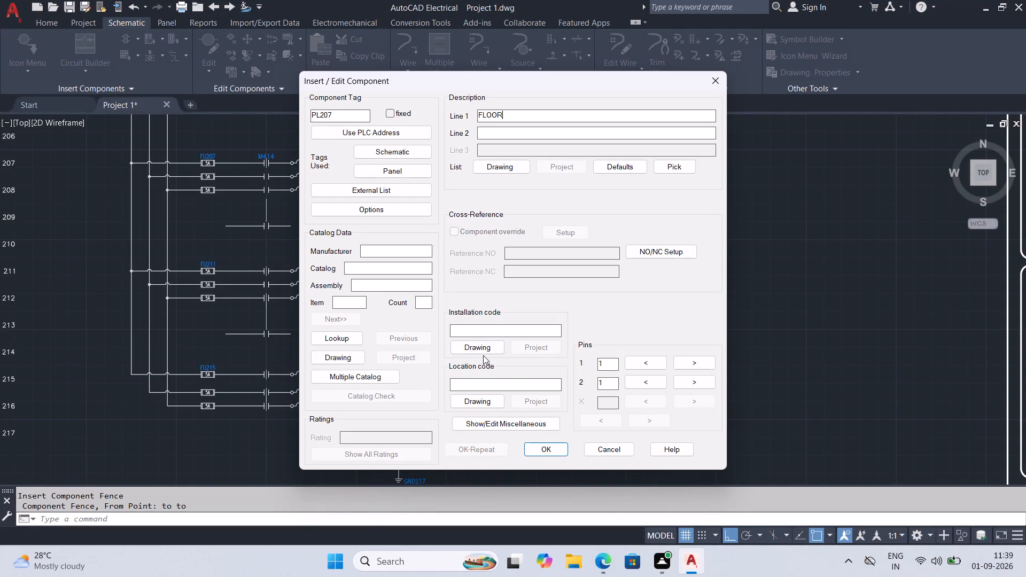
pyautogui.click(543, 447)
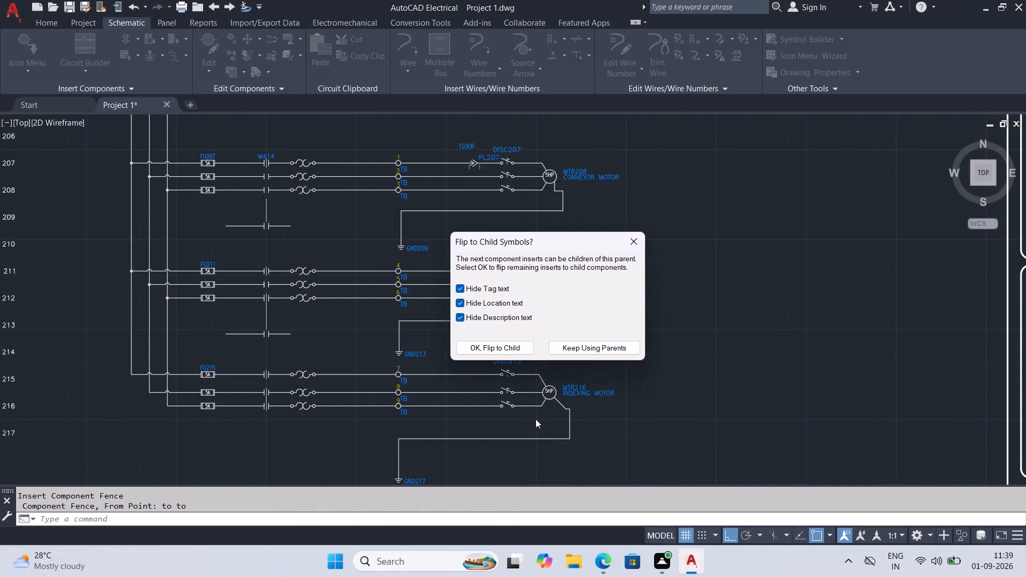
# Flip the remaining connectors to child symbols with tag, location and description text unhidden, using Keep all, don't ask with Hide Tag off.
pyautogui.click(468, 286)
pyautogui.click(468, 306)
pyautogui.click(472, 316)
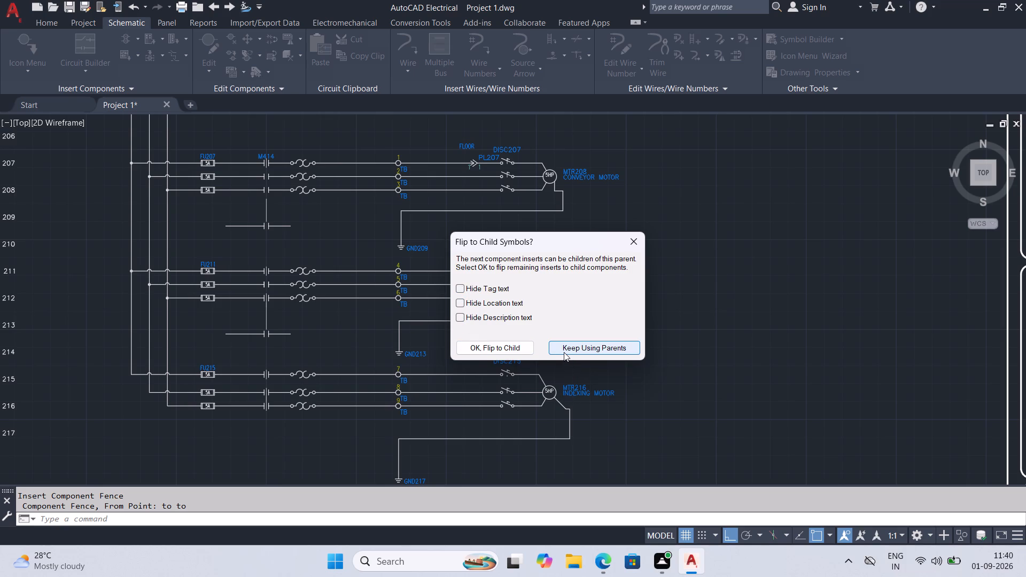
pyautogui.click(514, 348)
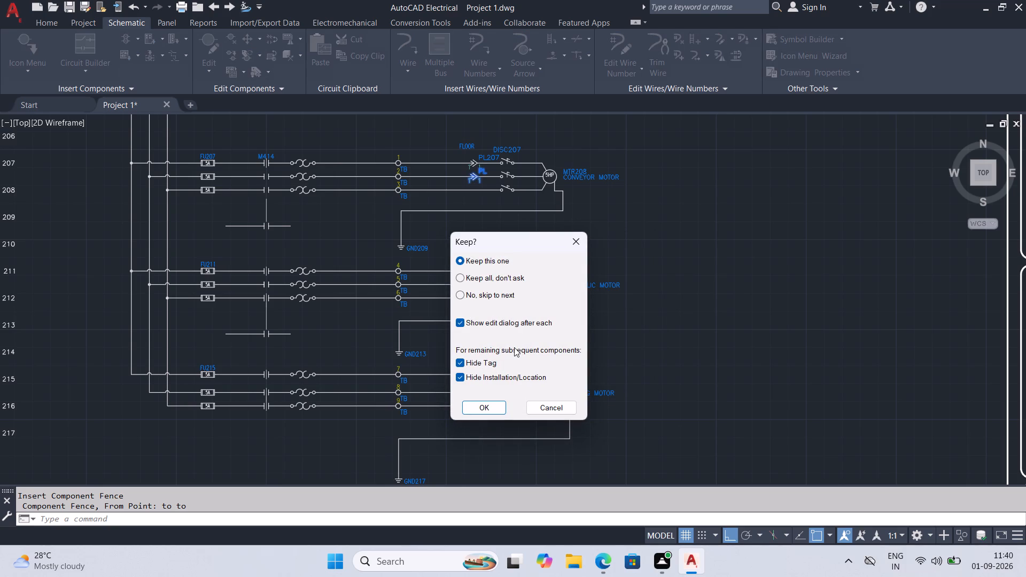
pyautogui.click(486, 283)
pyautogui.click(483, 364)
pyautogui.click(483, 372)
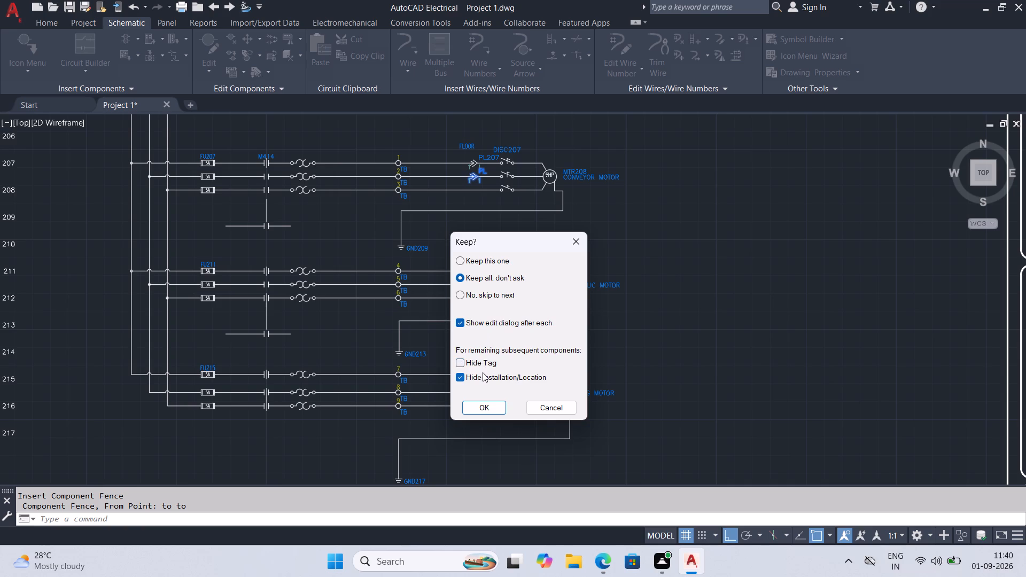
pyautogui.click(487, 409)
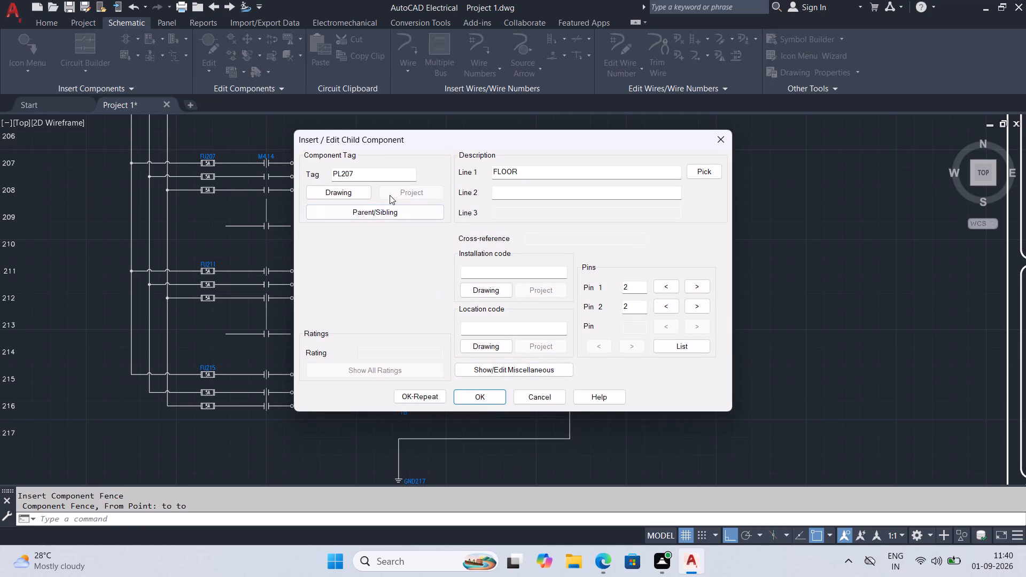
# Clear the component tag and description of the child connector on the conveyor motor's second wire.
pyautogui.moveTo(393, 177); pyautogui.dragTo(265, 197)
pyautogui.press('Delete')
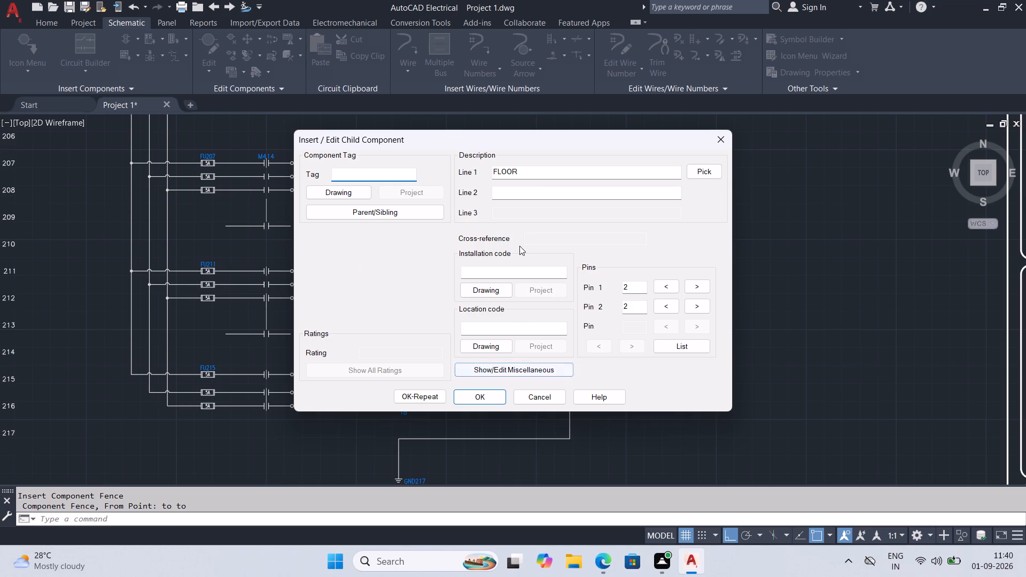
pyautogui.moveTo(532, 174); pyautogui.dragTo(353, 212)
pyautogui.press('Delete')
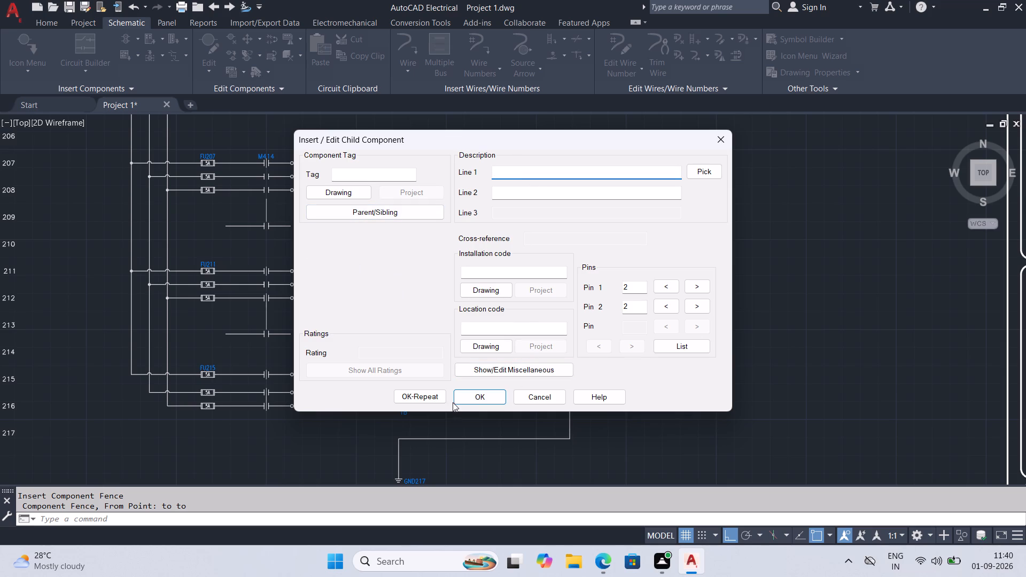
pyautogui.click(469, 397)
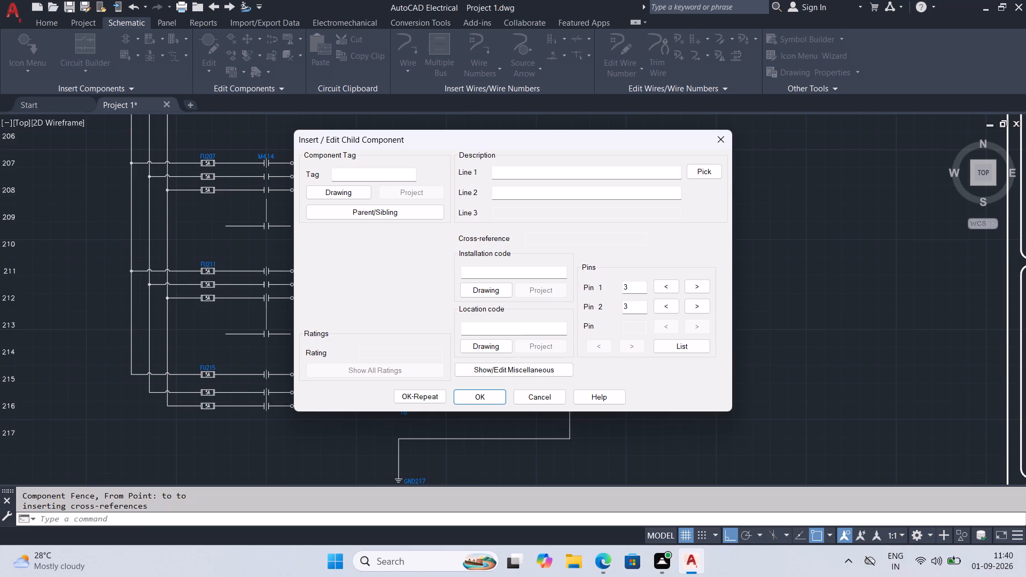
# Clear pin 1 of the third connector along the fence and accept its remaining settings.
pyautogui.moveTo(634, 310); pyautogui.dragTo(581, 317)
pyautogui.moveTo(629, 288); pyautogui.dragTo(611, 292)
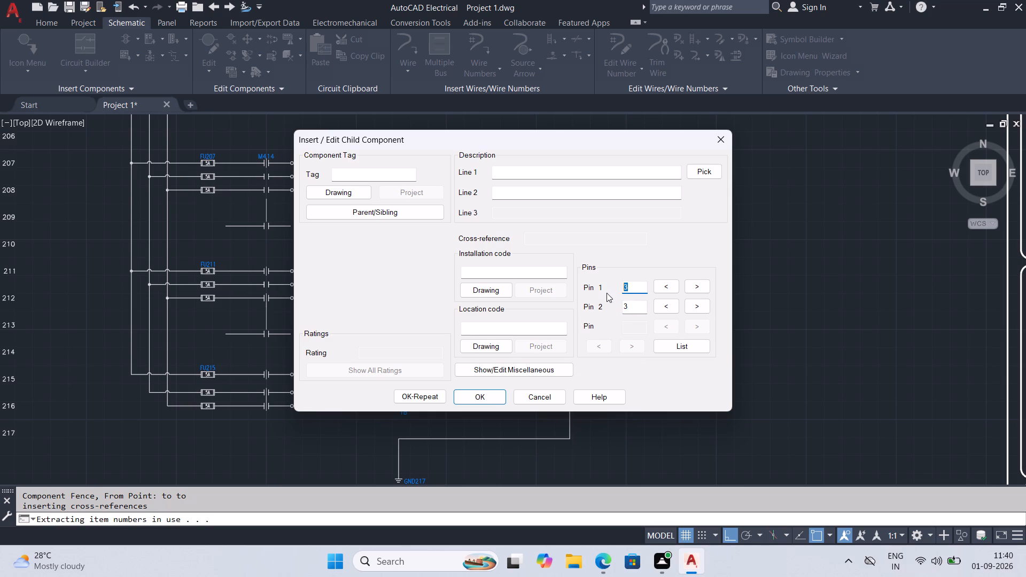
pyautogui.press('Delete')
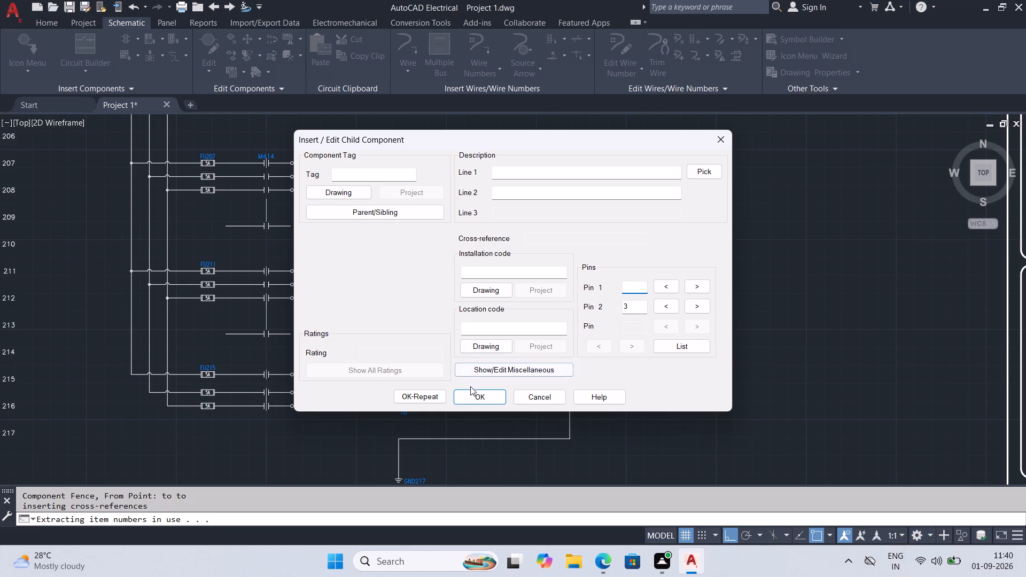
pyautogui.click(464, 395)
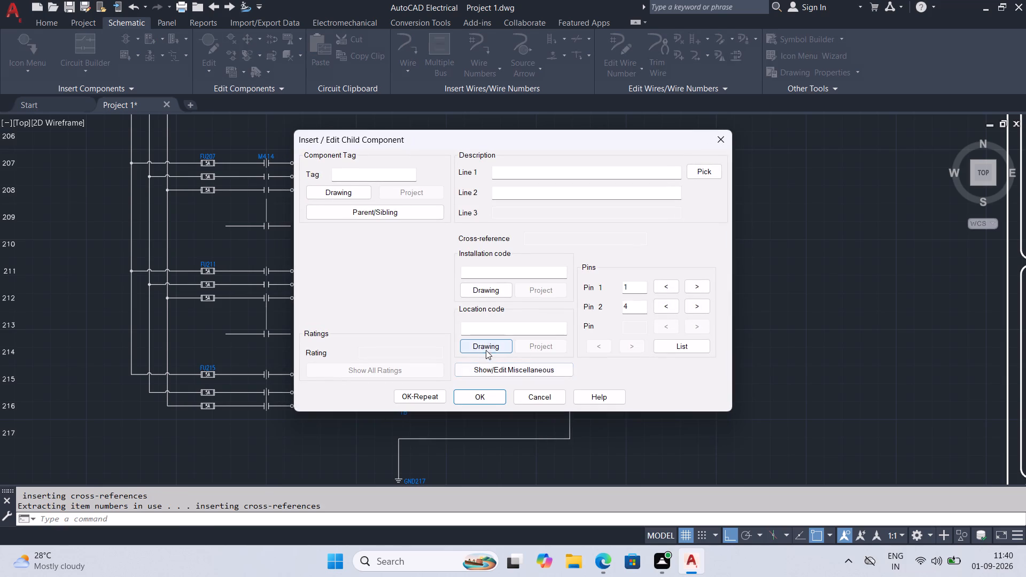
# Tag the fourth connector along the fence, on the conveyor motor's ground wire, PL211 with description line 1 FLOOR and pin 2 set to 1.
pyautogui.click(368, 178)
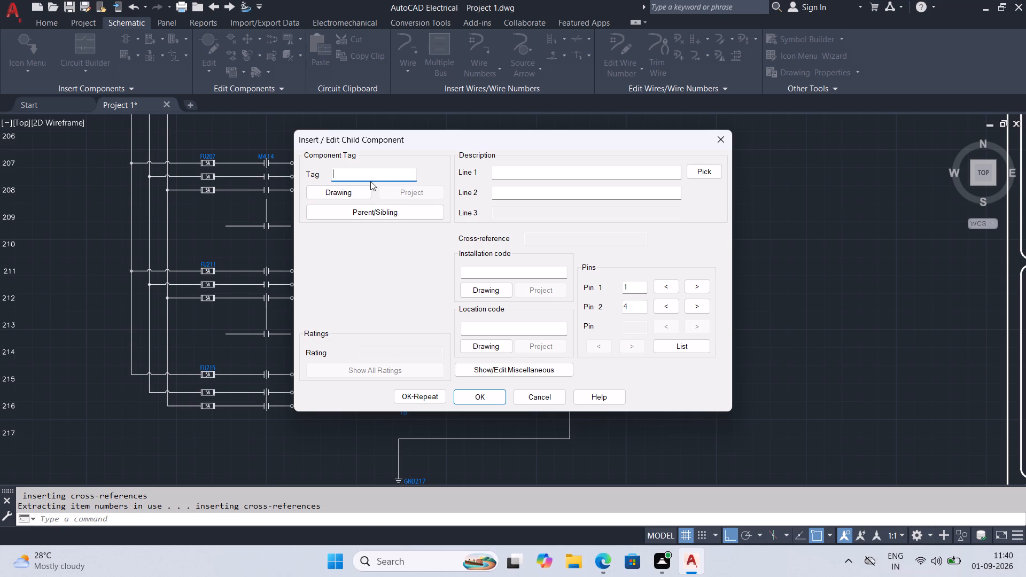
pyautogui.write('PL')
pyautogui.write('211')
pyautogui.click(507, 174)
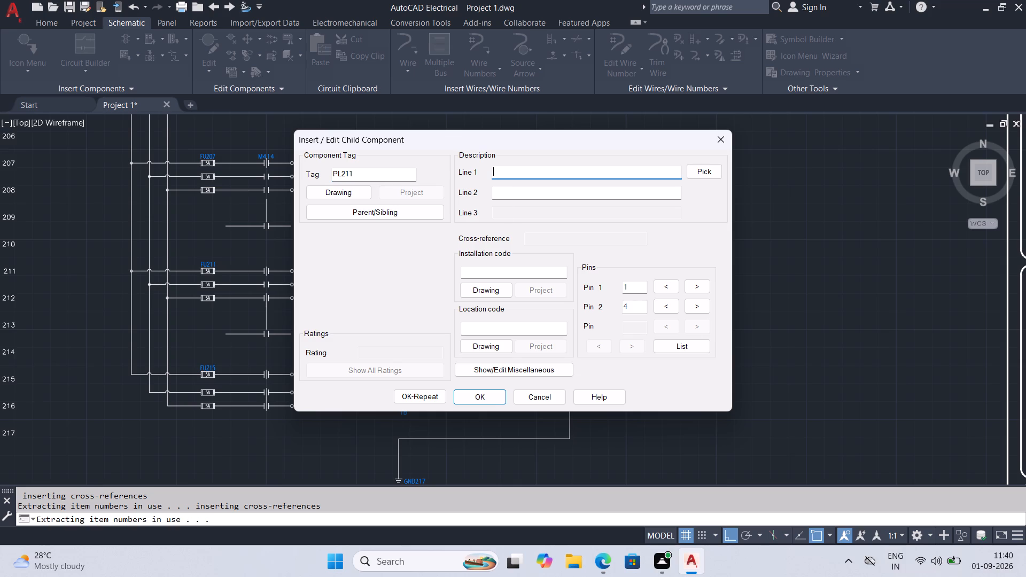
pyautogui.press('f')
pyautogui.write('LOO')
pyautogui.press('r')
pyautogui.moveTo(642, 307); pyautogui.dragTo(580, 324)
pyautogui.press('Delete')
pyautogui.press('1')
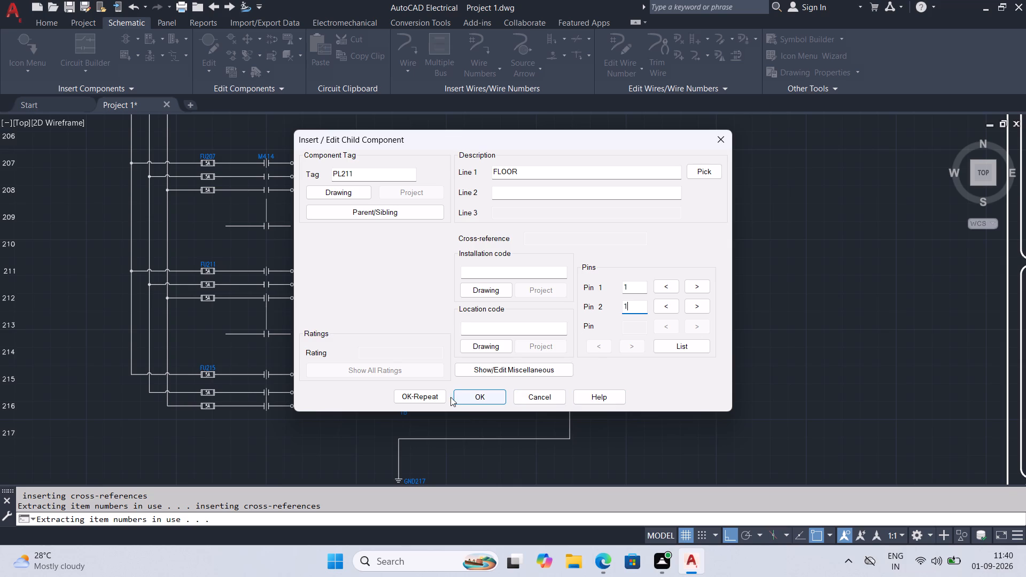
pyautogui.click(462, 399)
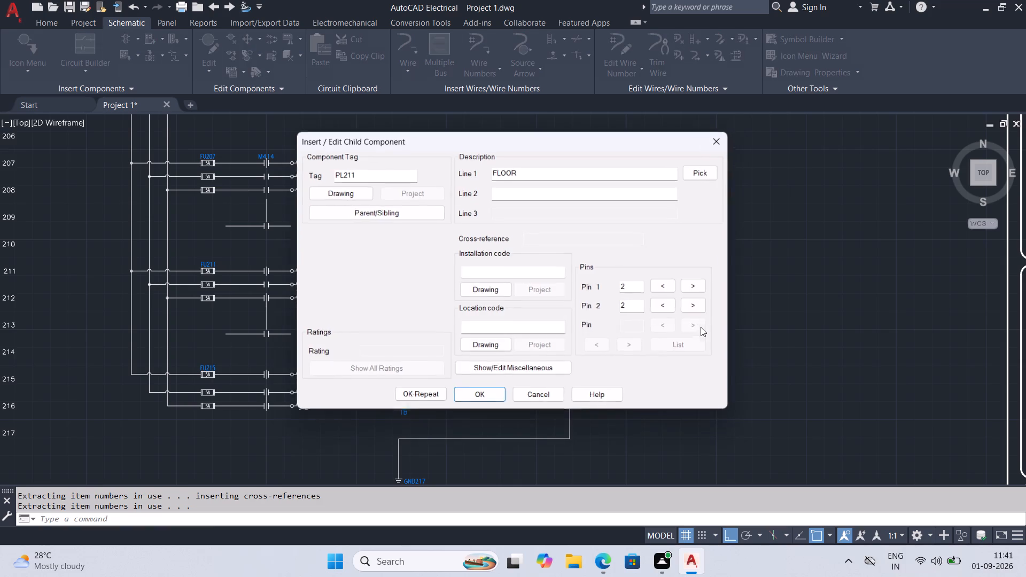
# Clear pin 1, the description and the component tag of the fifth connector, on the FU211 branch's top wire.
pyautogui.moveTo(701, 327); pyautogui.dragTo(697, 307, button='middle')
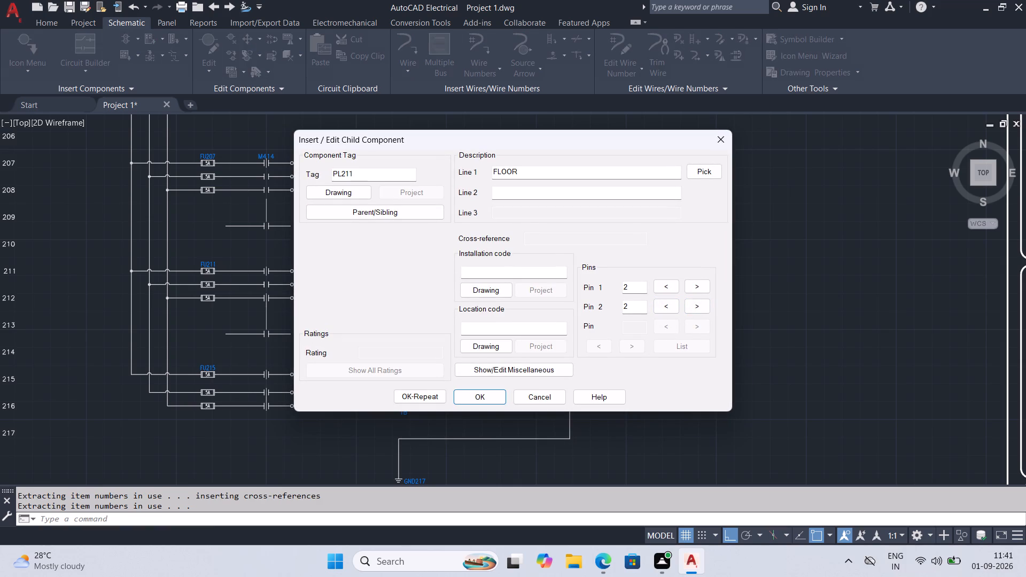
pyautogui.moveTo(638, 289); pyautogui.dragTo(621, 291)
pyautogui.press('Delete')
pyautogui.moveTo(543, 173); pyautogui.dragTo(382, 213)
pyautogui.press('Delete')
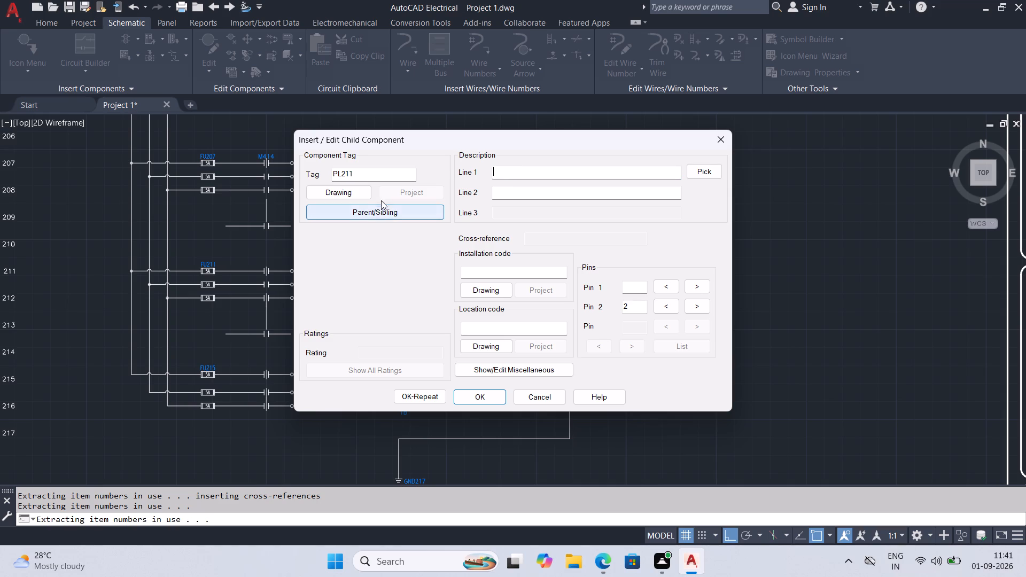
pyautogui.moveTo(376, 179); pyautogui.dragTo(269, 210)
pyautogui.press('Delete')
pyautogui.click(481, 393)
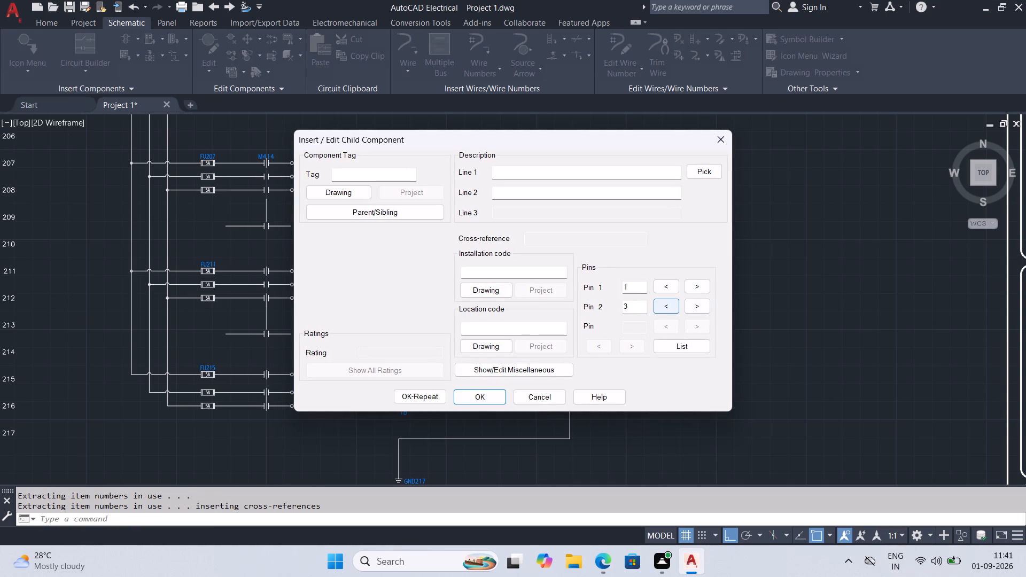
# Clear pin 1 of the sixth connector, on the FU211 branch's second wire, and accept its remaining settings.
pyautogui.moveTo(631, 287); pyautogui.dragTo(613, 290)
pyautogui.press('Delete')
pyautogui.click(482, 398)
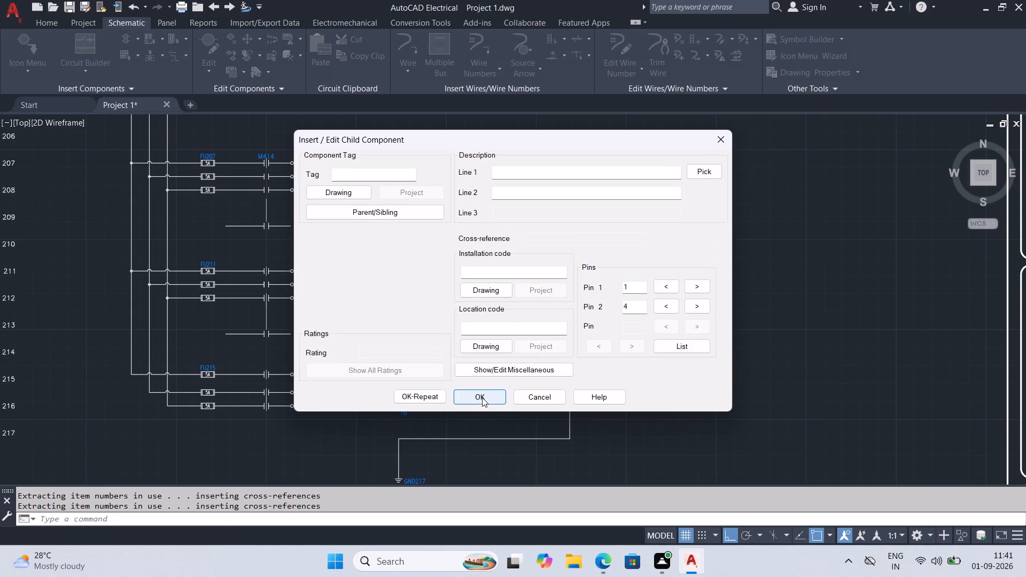
# Tag the seventh connector, on the FU211 branch's third wire, PL215 with description line 1 FLOOR and pin 2 set to 1.
pyautogui.click(391, 176)
pyautogui.write('PL')
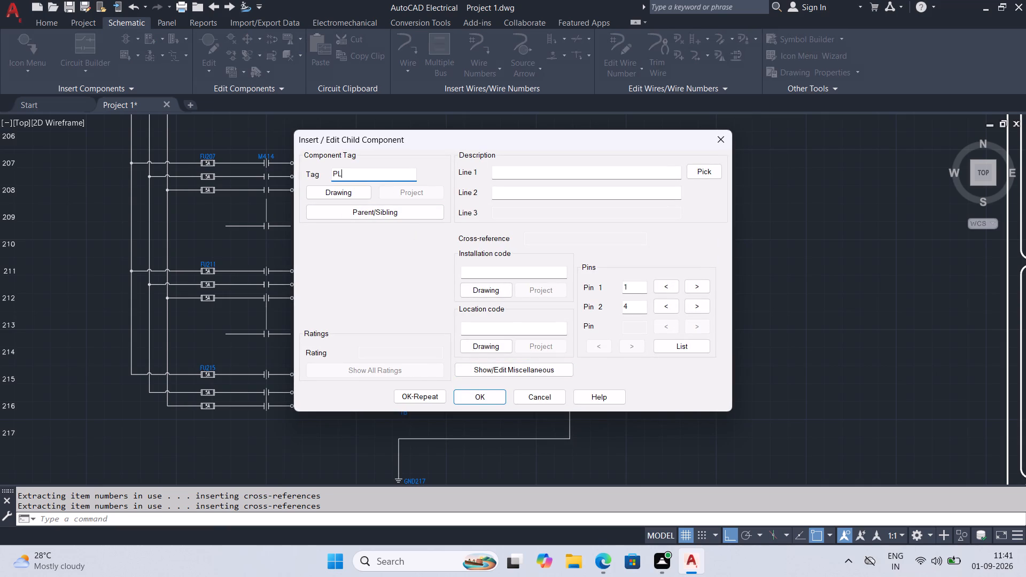
pyautogui.write('215')
pyautogui.moveTo(637, 308); pyautogui.dragTo(594, 309)
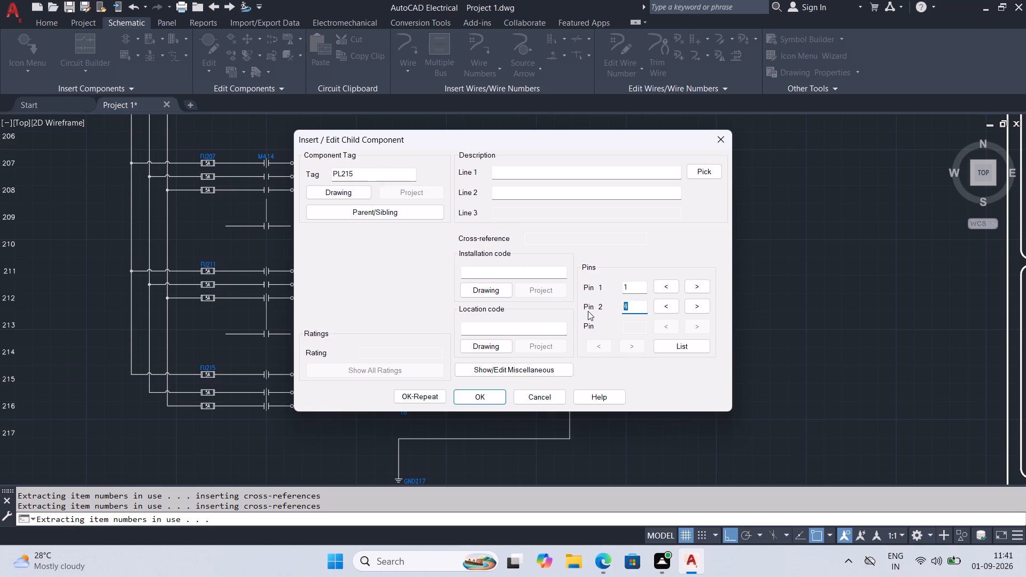
pyautogui.press('Delete')
pyautogui.press('1')
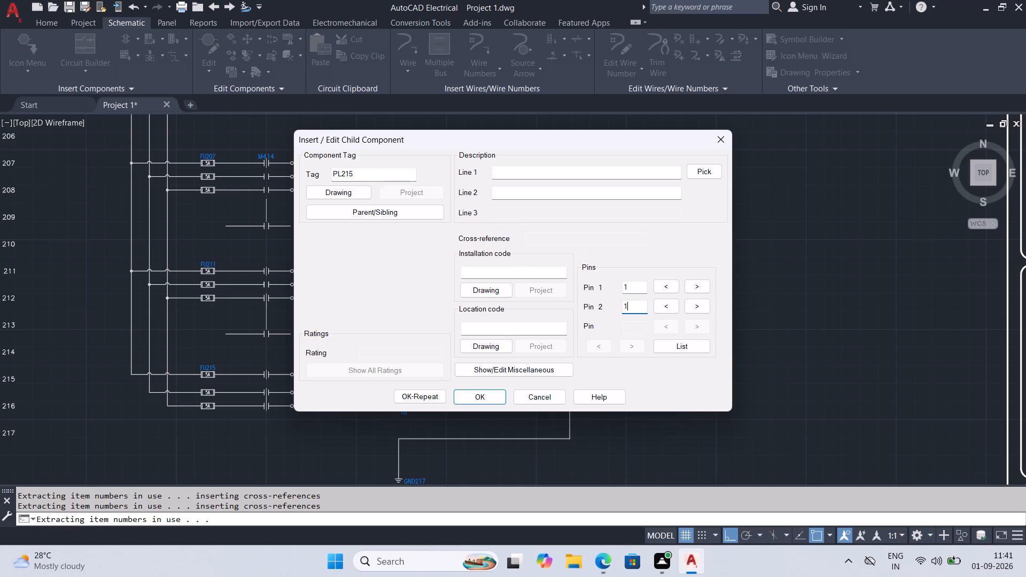
pyautogui.click(542, 172)
pyautogui.write('FLOOR')
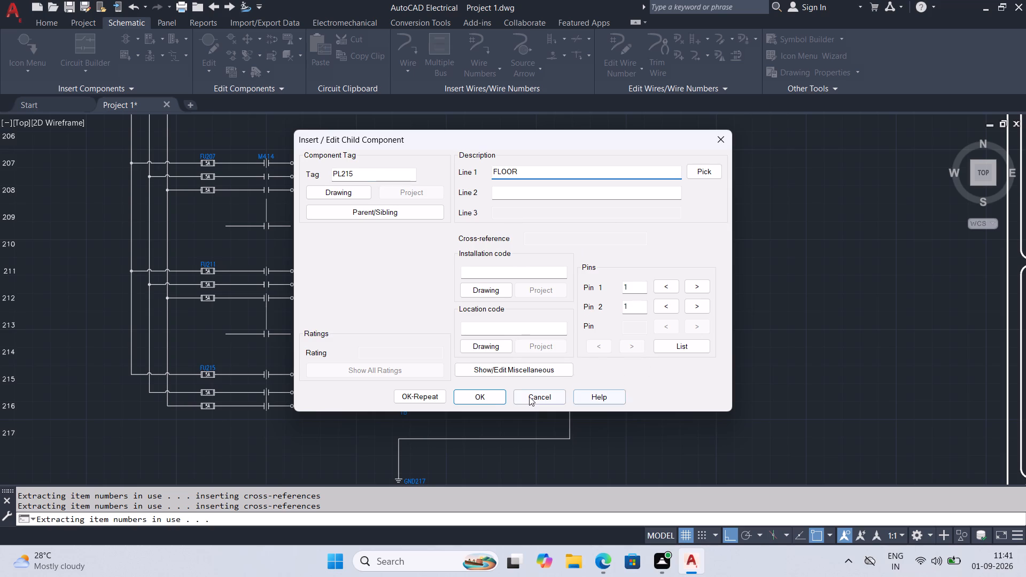
pyautogui.click(491, 395)
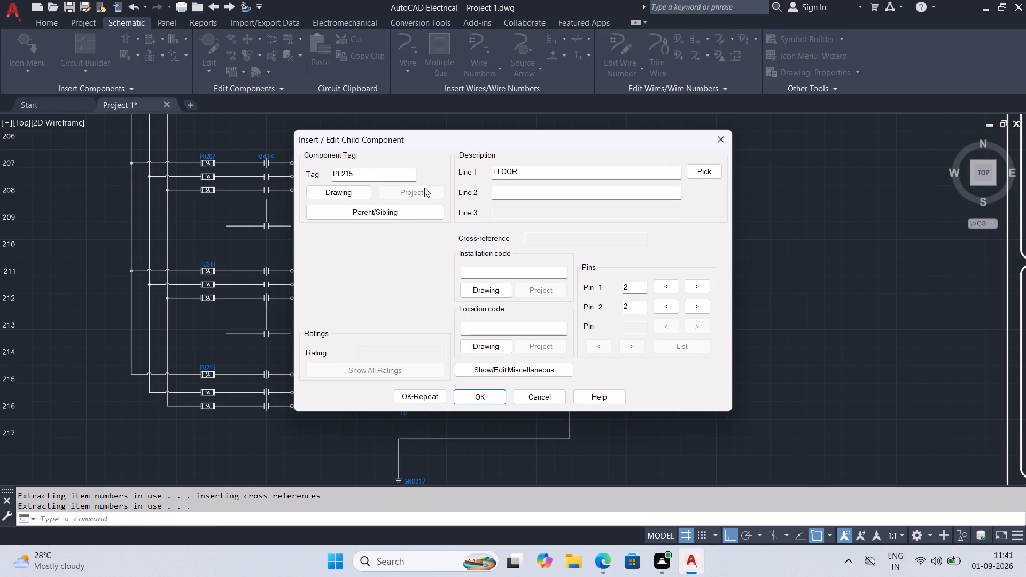
# Clear the component tag, description and pin 1 of the eighth connector, on the GND213 ground wire.
pyautogui.moveTo(379, 168); pyautogui.dragTo(257, 210)
pyautogui.moveTo(355, 176); pyautogui.dragTo(324, 173)
pyautogui.press('Delete')
pyautogui.moveTo(525, 177); pyautogui.dragTo(464, 190)
pyautogui.press('Delete')
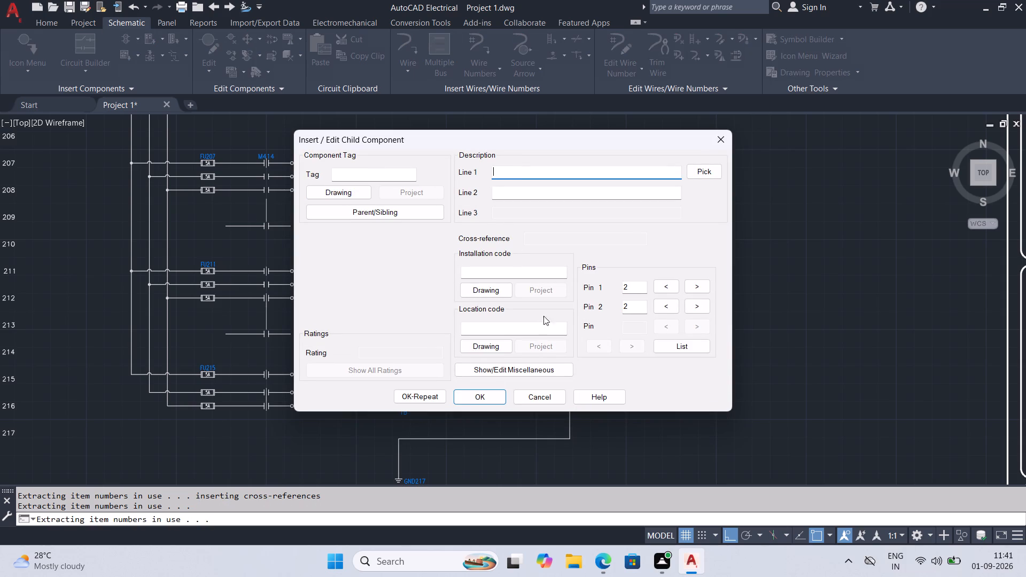
pyautogui.moveTo(637, 290); pyautogui.dragTo(600, 292)
pyautogui.press('Delete')
pyautogui.click(477, 401)
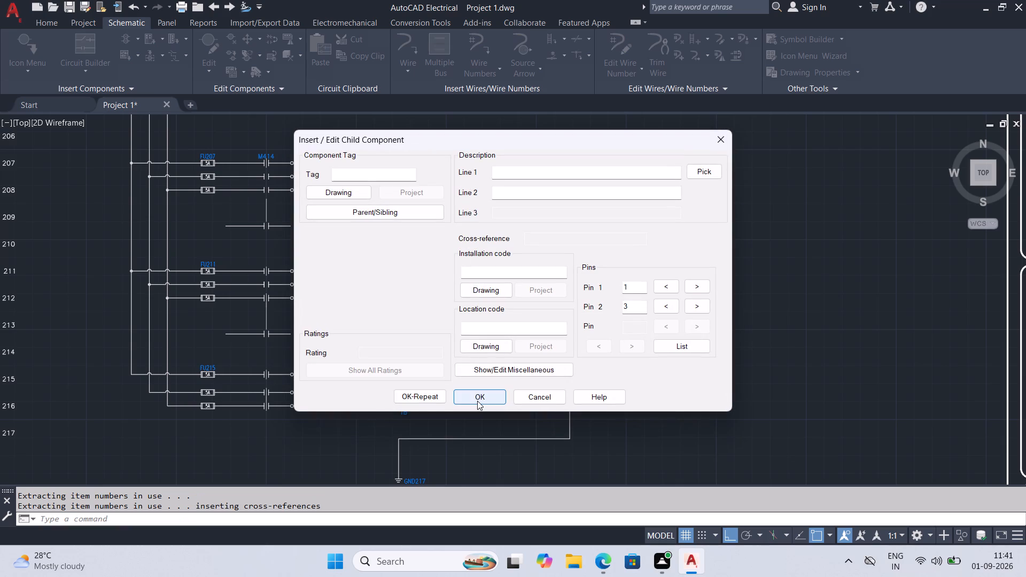
# Clear pin 1 of each of the four remaining connectors, on the indexing motor's three phase wires and its GND217 ground wire.
pyautogui.moveTo(641, 286); pyautogui.dragTo(567, 300)
pyautogui.moveTo(567, 300); pyautogui.dragTo(566, 300)
pyautogui.press('Delete')
pyautogui.click(491, 394)
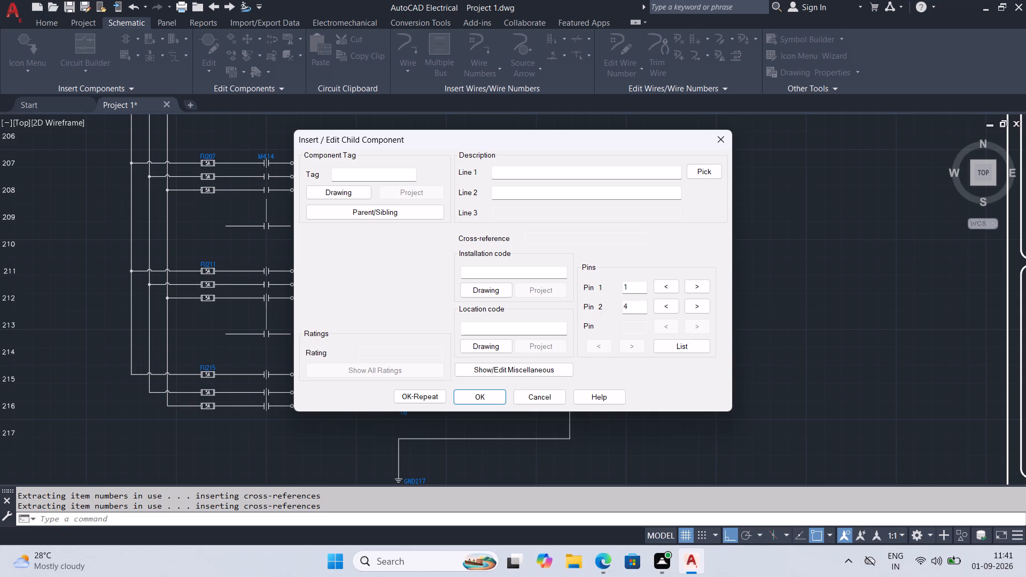
pyautogui.moveTo(629, 290); pyautogui.dragTo(579, 304)
pyautogui.press('Delete')
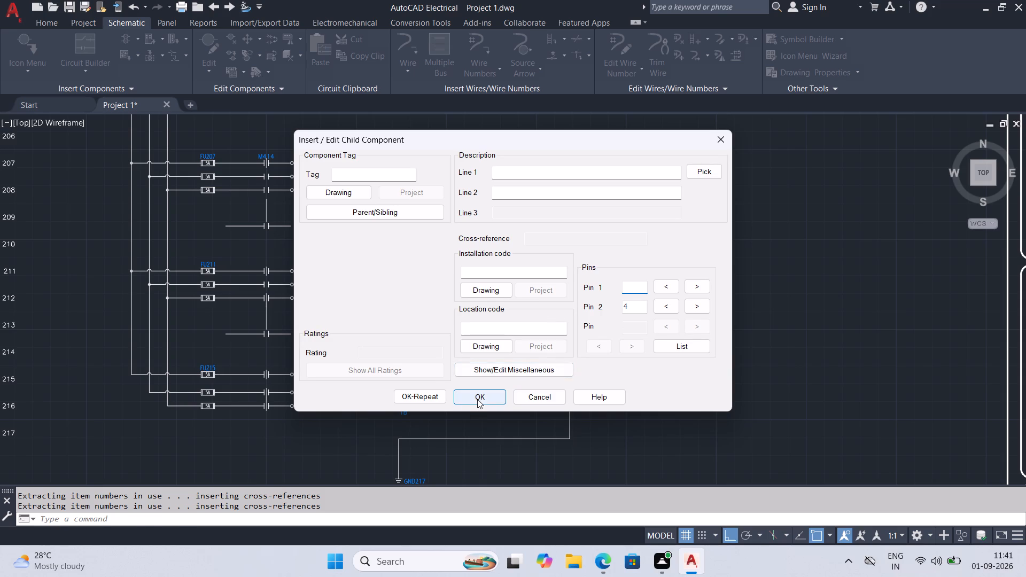
pyautogui.click(477, 399)
pyautogui.moveTo(641, 288); pyautogui.dragTo(594, 297)
pyautogui.press('Delete')
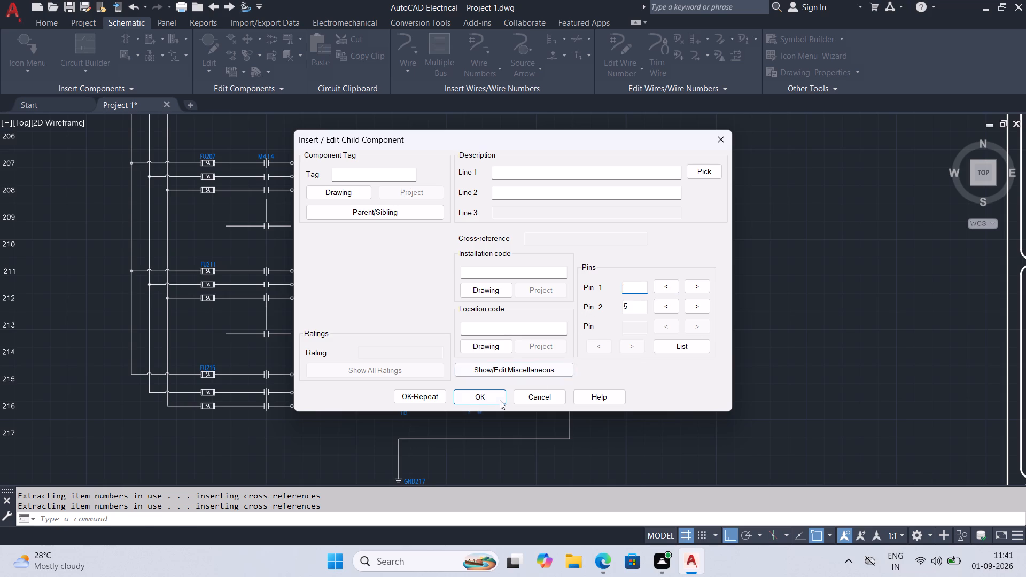
pyautogui.click(495, 400)
pyautogui.moveTo(639, 290); pyautogui.dragTo(612, 296)
pyautogui.press('Delete')
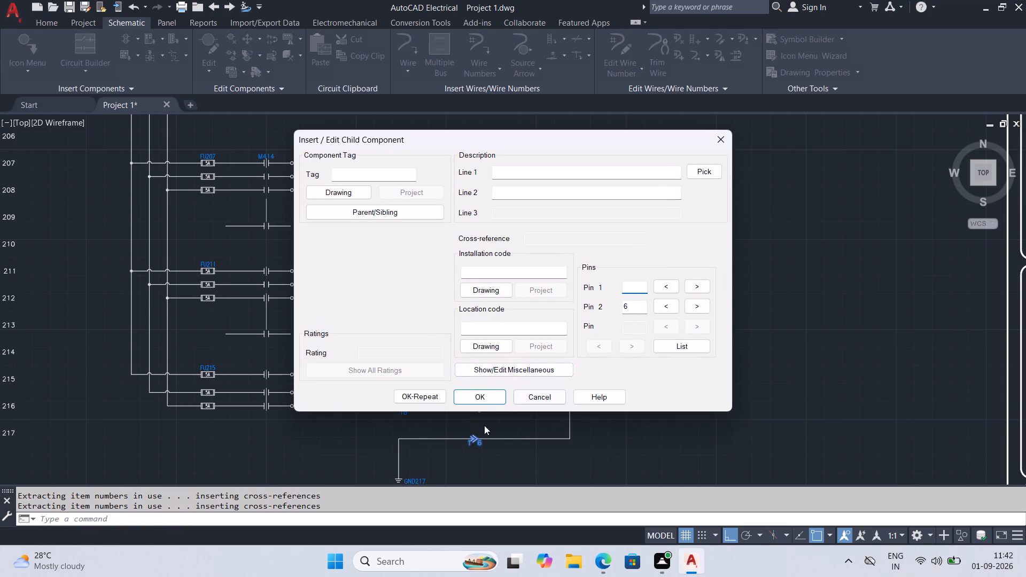
pyautogui.click(486, 402)
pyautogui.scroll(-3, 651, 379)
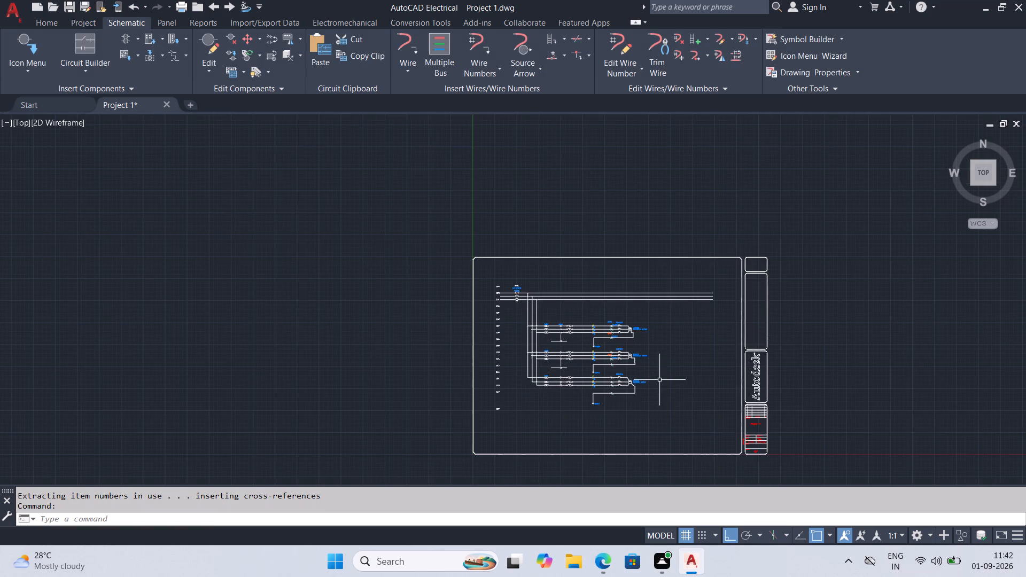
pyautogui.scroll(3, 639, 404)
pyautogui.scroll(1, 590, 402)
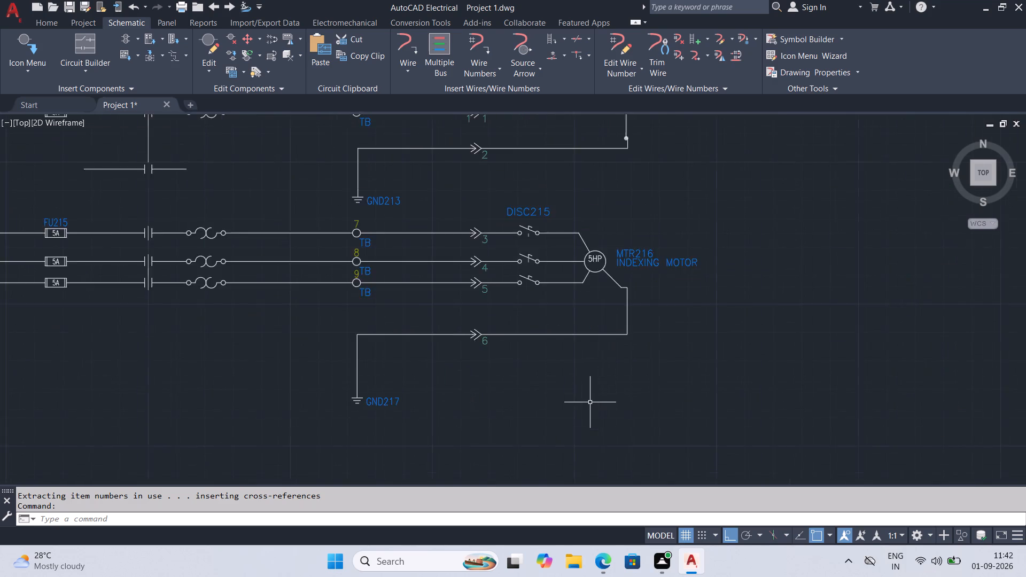
# Clear the TERM01 pin value of the plug/jack connector on the conveyor motor's second wire.
pyautogui.scroll(1, 590, 402)
pyautogui.scroll(-1, 531, 280)
pyautogui.moveTo(531, 280); pyautogui.dragTo(654, 469, button='middle')
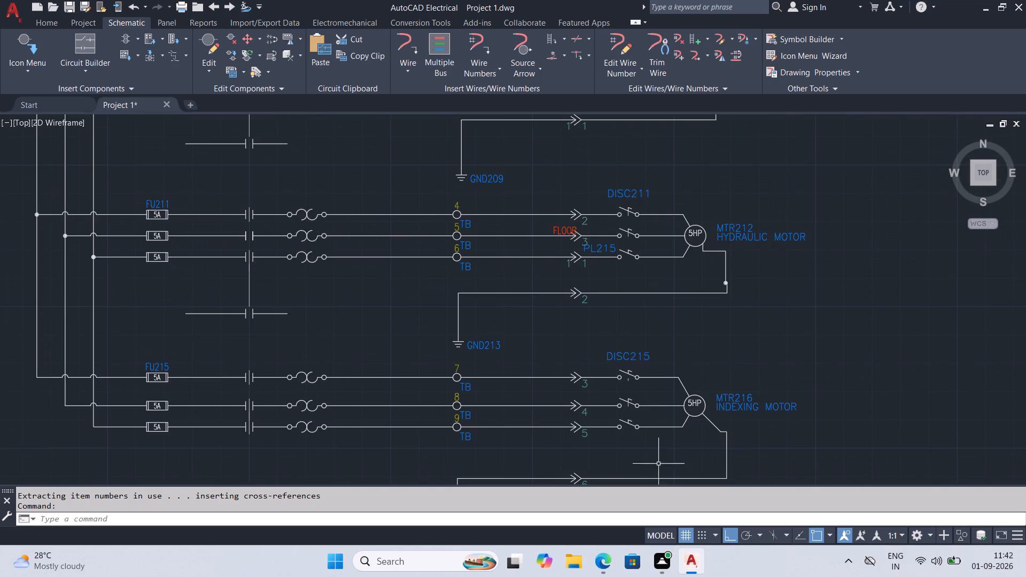
pyautogui.moveTo(673, 315); pyautogui.dragTo(695, 430, button='middle')
pyautogui.scroll(-1, 695, 400)
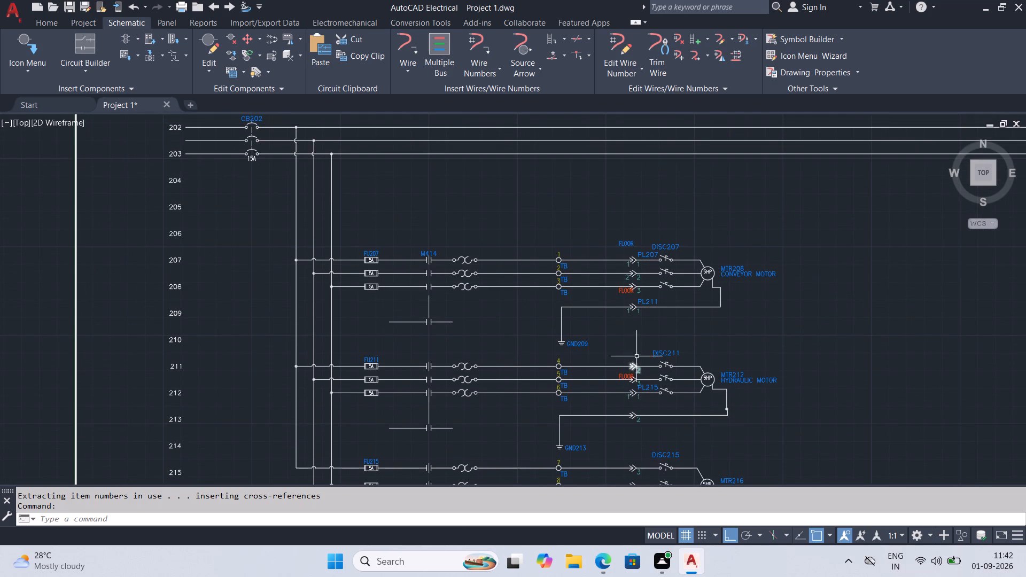
pyautogui.scroll(2, 636, 354)
pyautogui.moveTo(662, 306); pyautogui.dragTo(634, 358, button='middle')
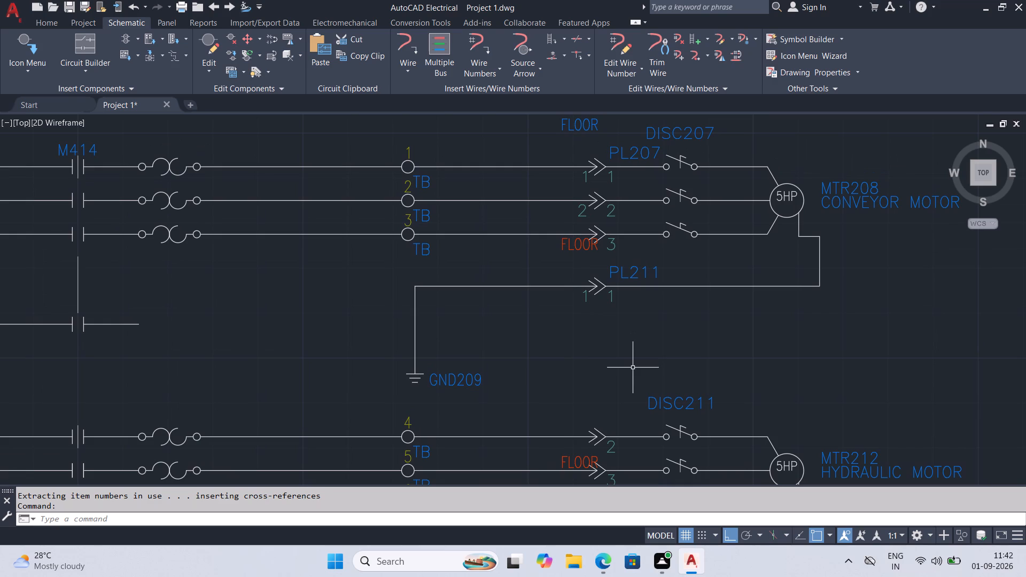
pyautogui.doubleClick(584, 210)
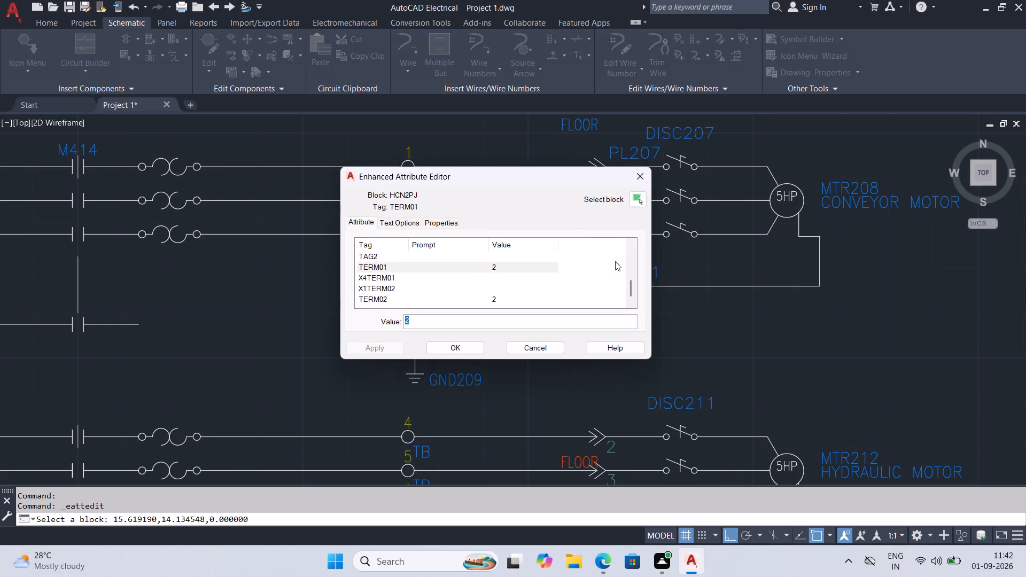
pyautogui.press('Delete')
pyautogui.click(456, 347)
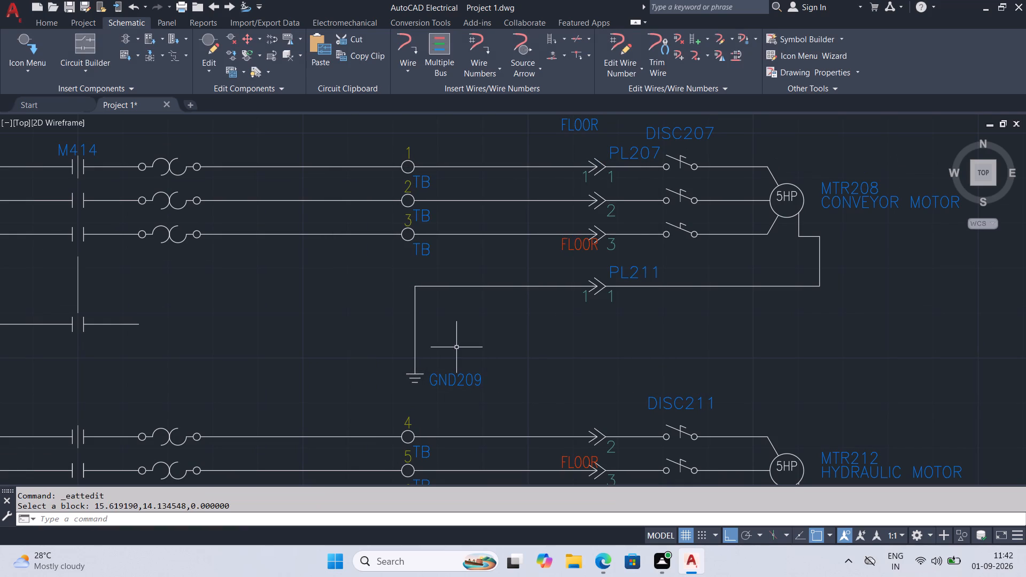
# Clear TERM01 and set TERM02 to 4 on the PL211 connector on the conveyor motor's GND209 ground wire.
pyautogui.doubleClick(587, 299)
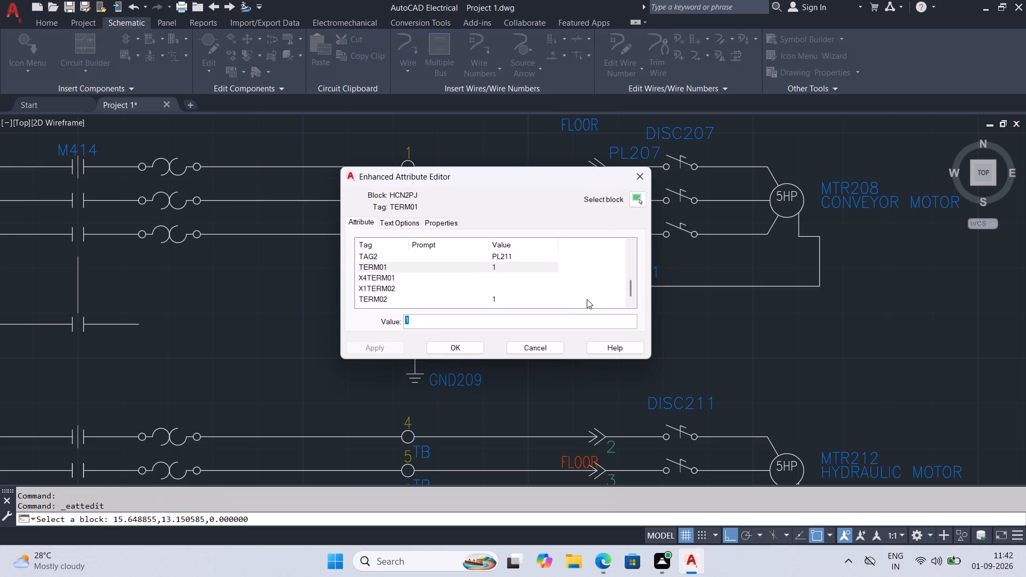
pyautogui.press('Delete')
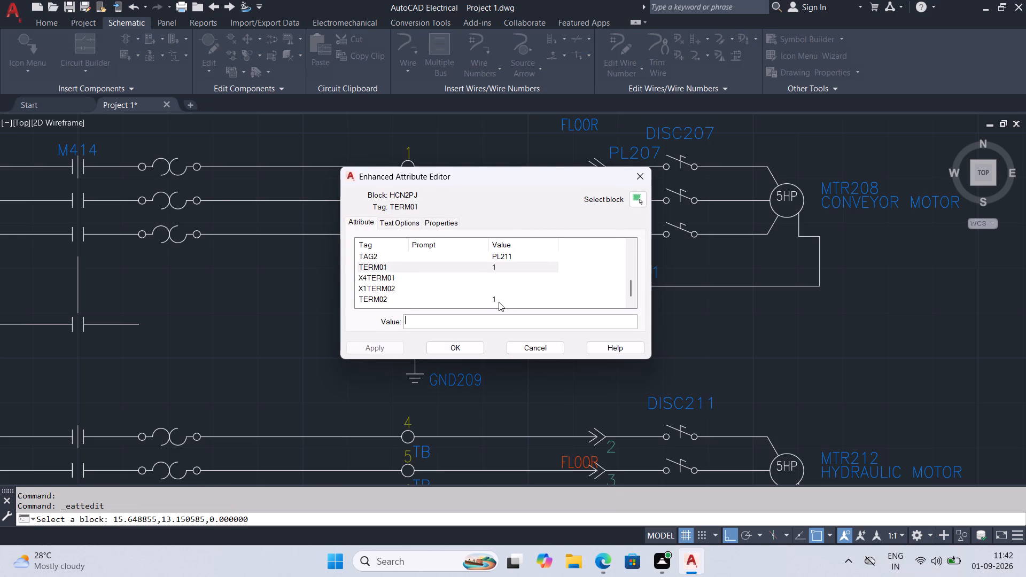
pyautogui.click(496, 297)
pyautogui.doubleClick(479, 324)
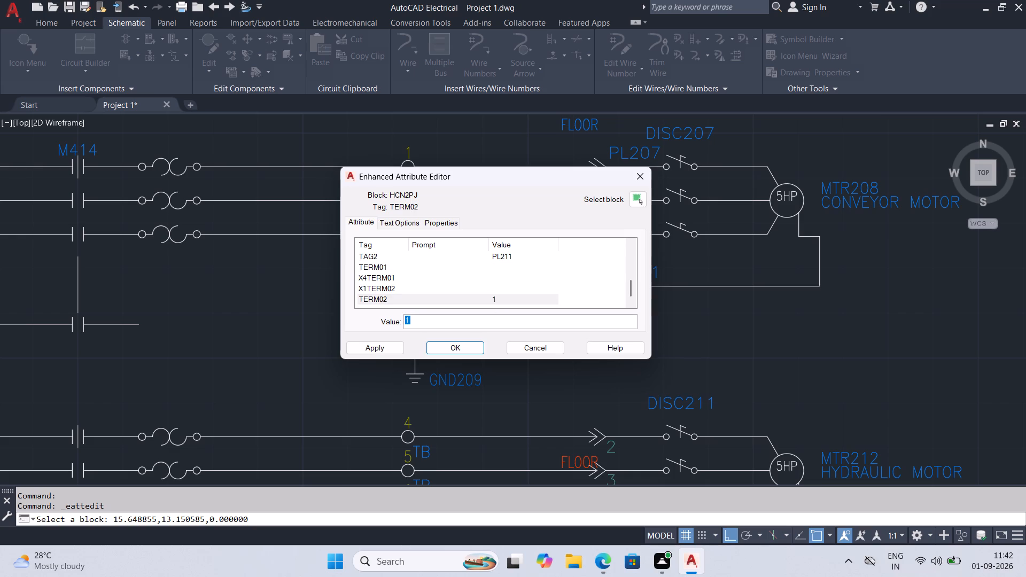
pyautogui.press('4')
pyautogui.click(460, 346)
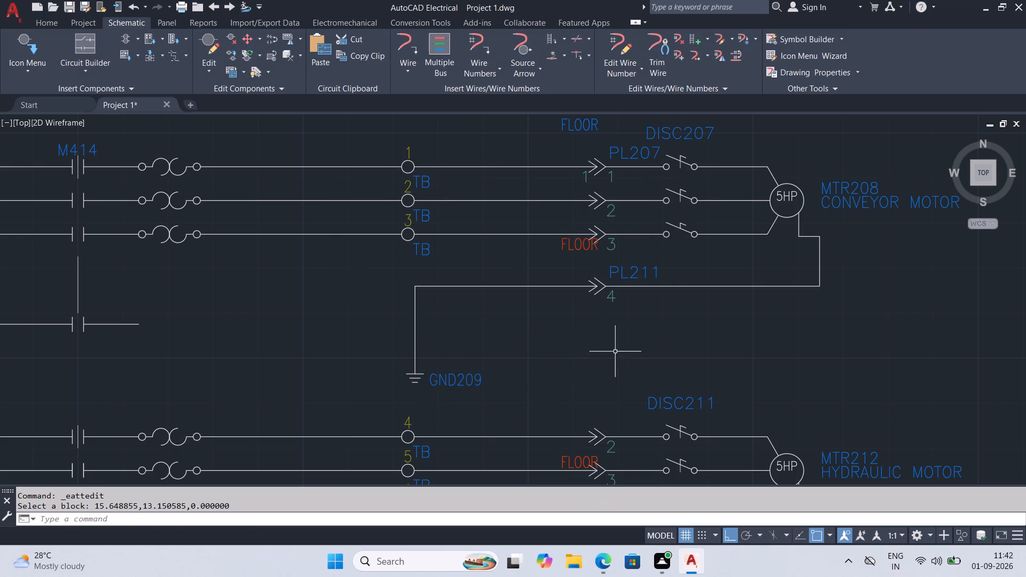
# Set both TERM01 and TERM02 to 1 on the connector on the hydraulic motor's first wire.
pyautogui.moveTo(720, 355); pyautogui.dragTo(722, 258, button='middle')
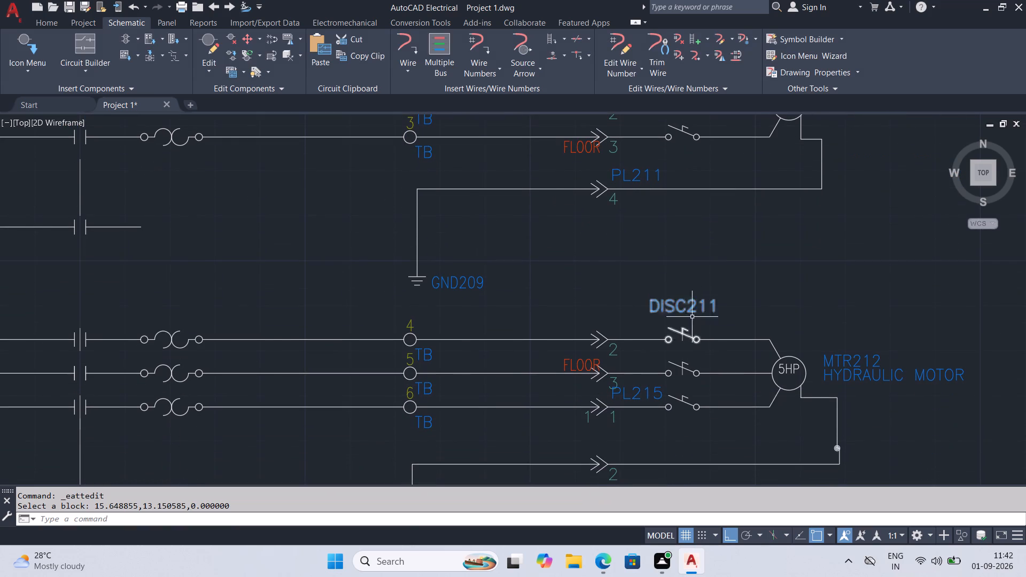
pyautogui.doubleClick(615, 350)
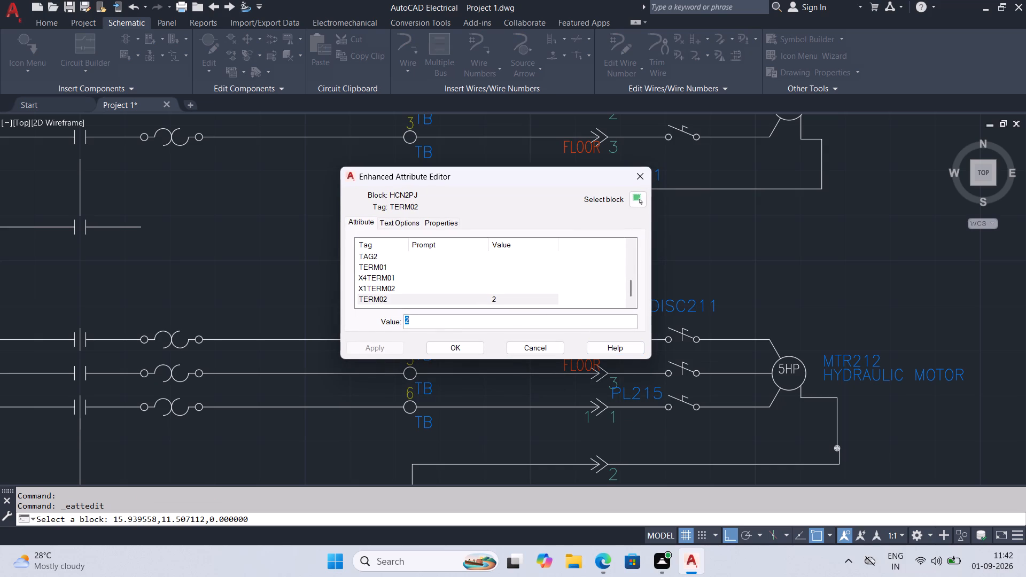
pyautogui.press('1')
pyautogui.click(386, 268)
pyautogui.press('1')
pyautogui.click(419, 322)
pyautogui.press('1')
pyautogui.click(439, 350)
# Set TERM02 to 2 on the connector on the hydraulic motor's second wire.
pyautogui.moveTo(682, 429); pyautogui.dragTo(685, 420, button='middle')
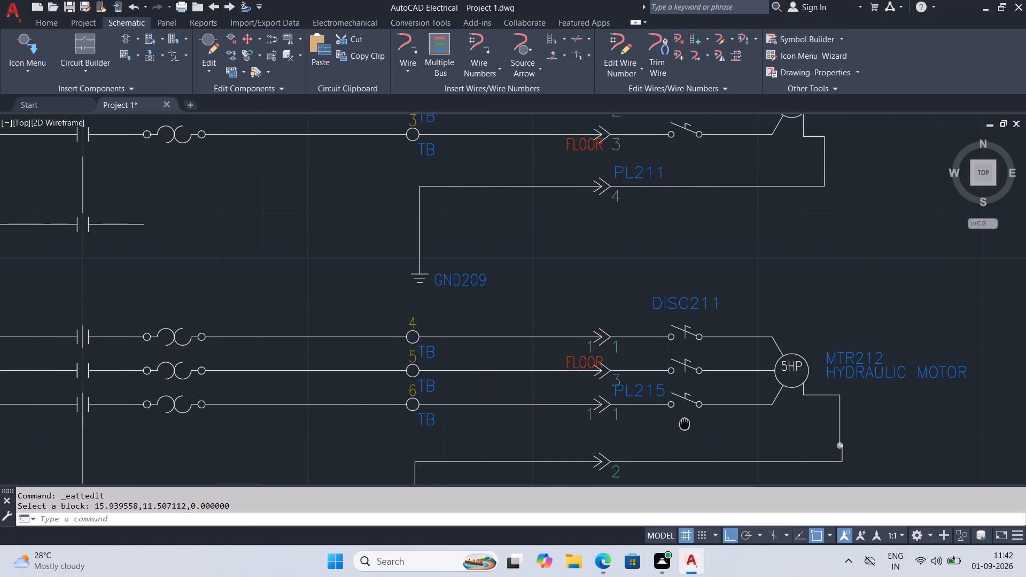
pyautogui.moveTo(685, 420); pyautogui.dragTo(679, 372, button='middle')
pyautogui.doubleClick(610, 325)
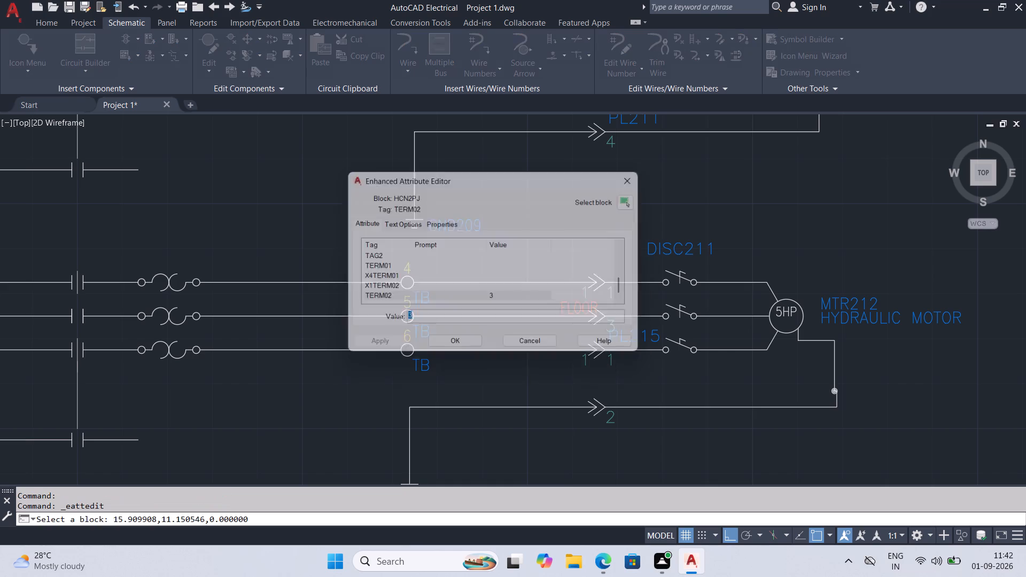
pyautogui.press('2')
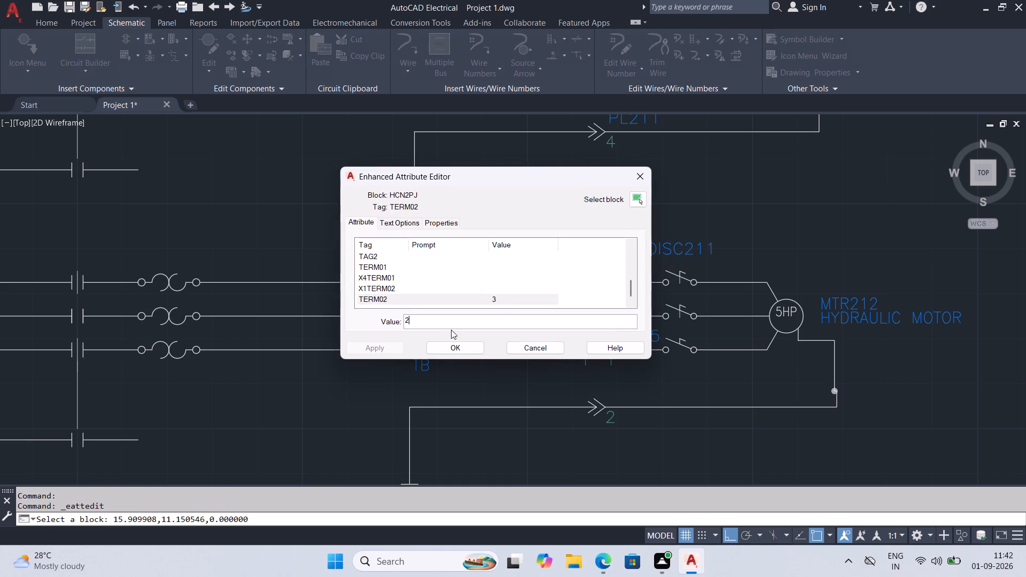
pyautogui.click(456, 349)
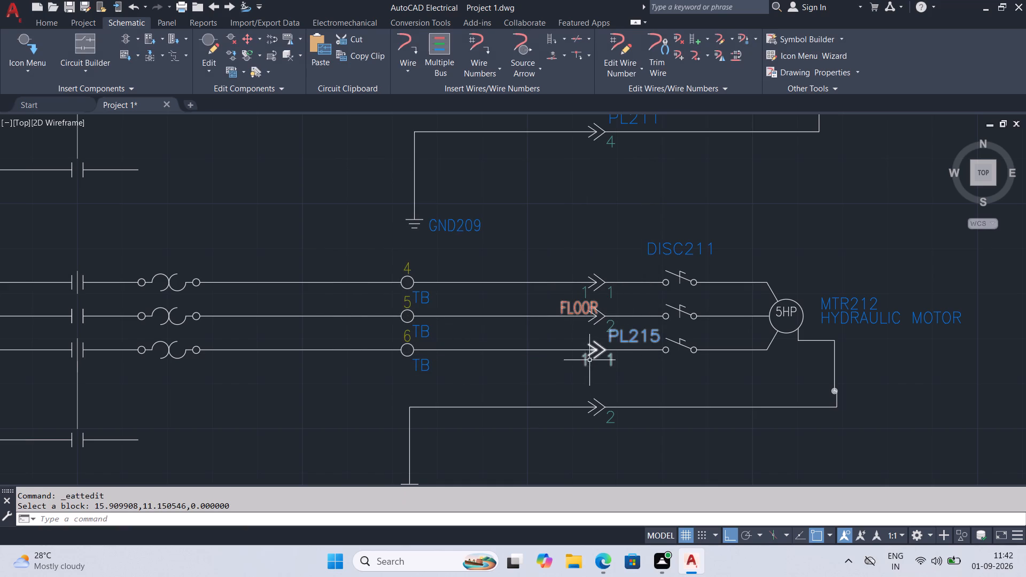
# Set TERM02 to 3 and clear TERM01 on the PL215 connector on the hydraulic motor's third wire.
pyautogui.doubleClick(612, 360)
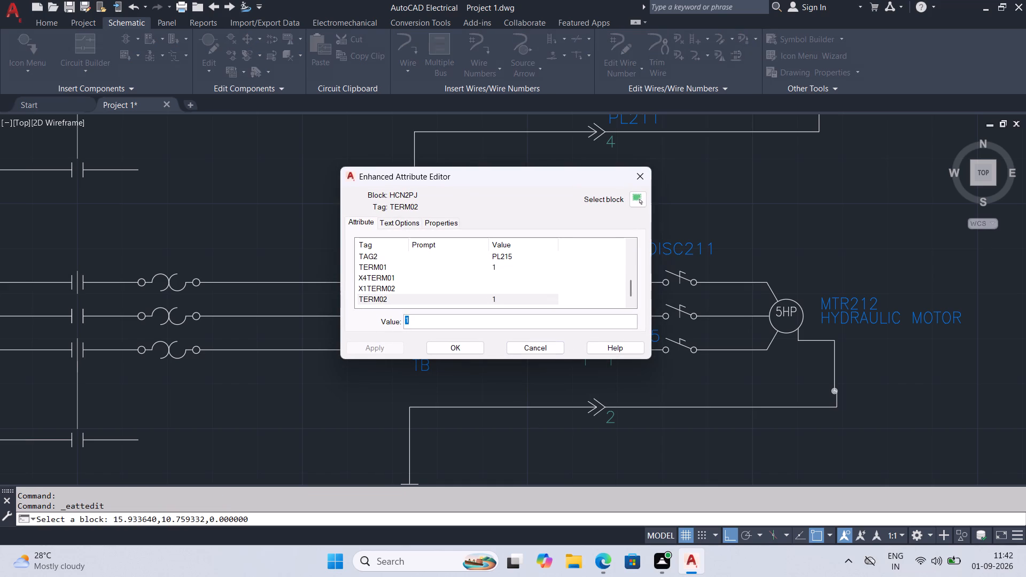
pyautogui.press('3')
pyautogui.click(382, 269)
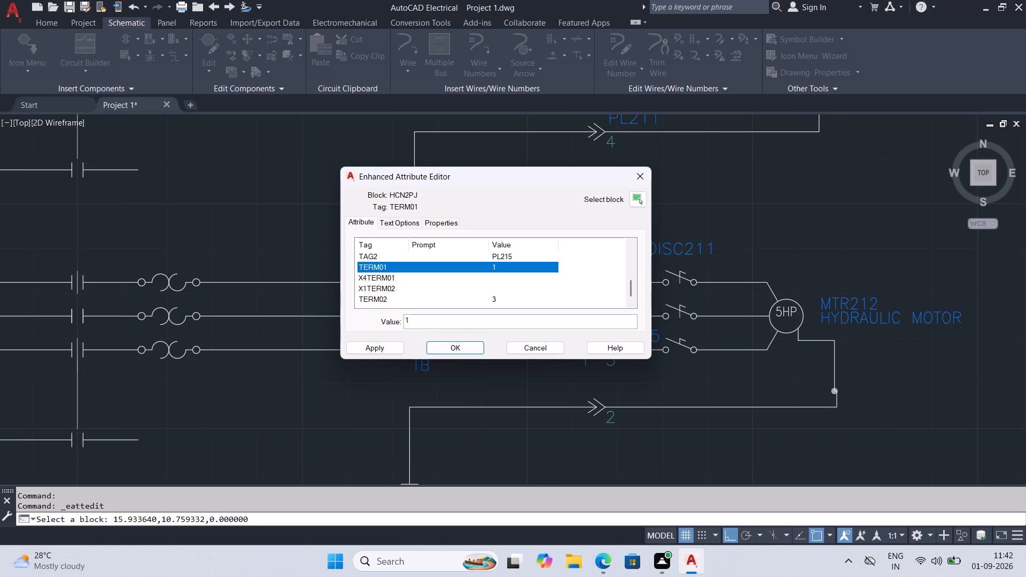
pyautogui.click(415, 321)
pyautogui.click(409, 321)
pyautogui.moveTo(410, 324); pyautogui.dragTo(392, 323)
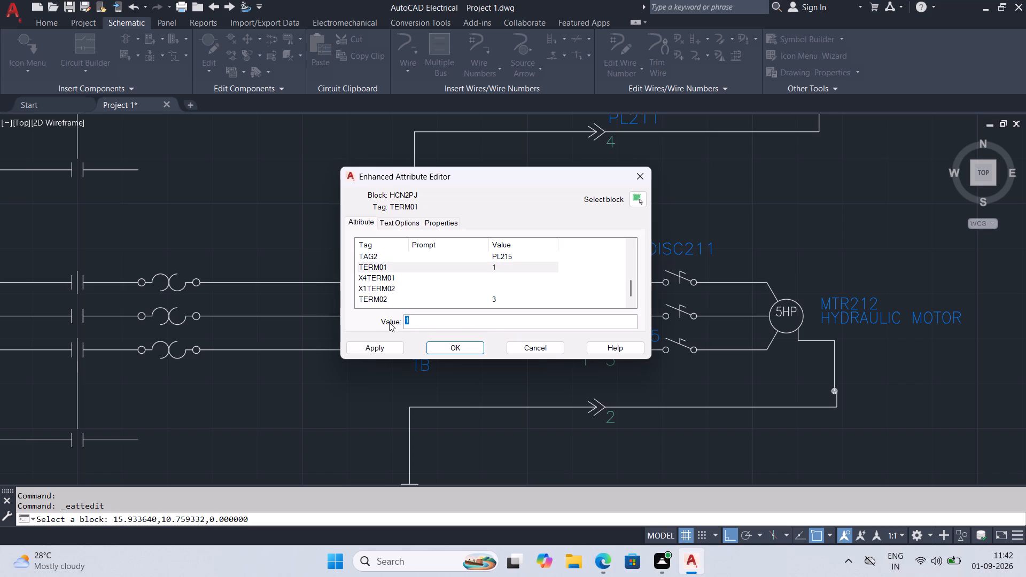
pyautogui.press('Delete')
pyautogui.click(443, 339)
pyautogui.click(448, 346)
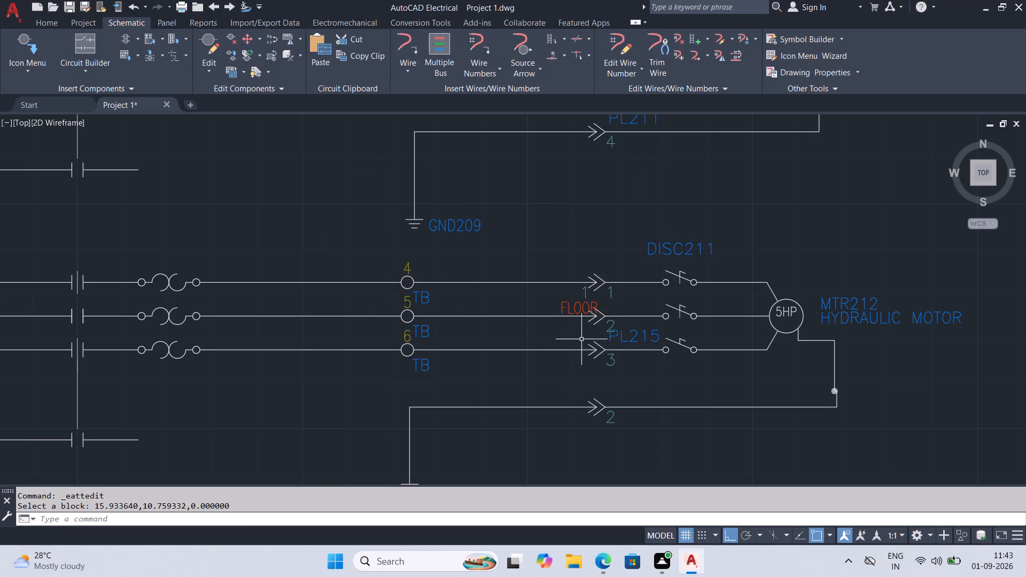
# With polar tracking on, move the PL215 tag above the hydraulic motor's first connector and its FLOOR description just above the tag.
pyautogui.click(634, 334)
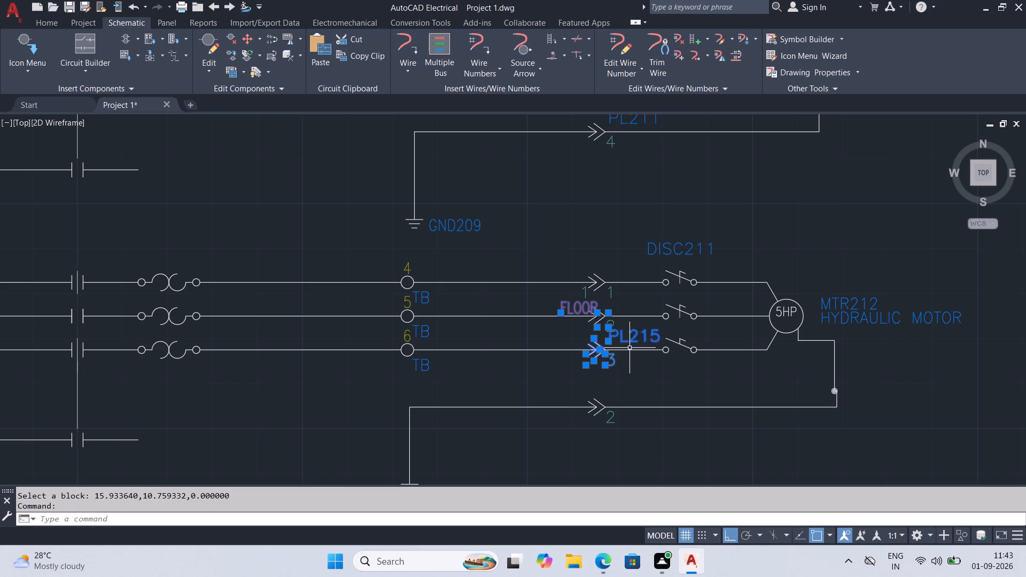
pyautogui.click(610, 341)
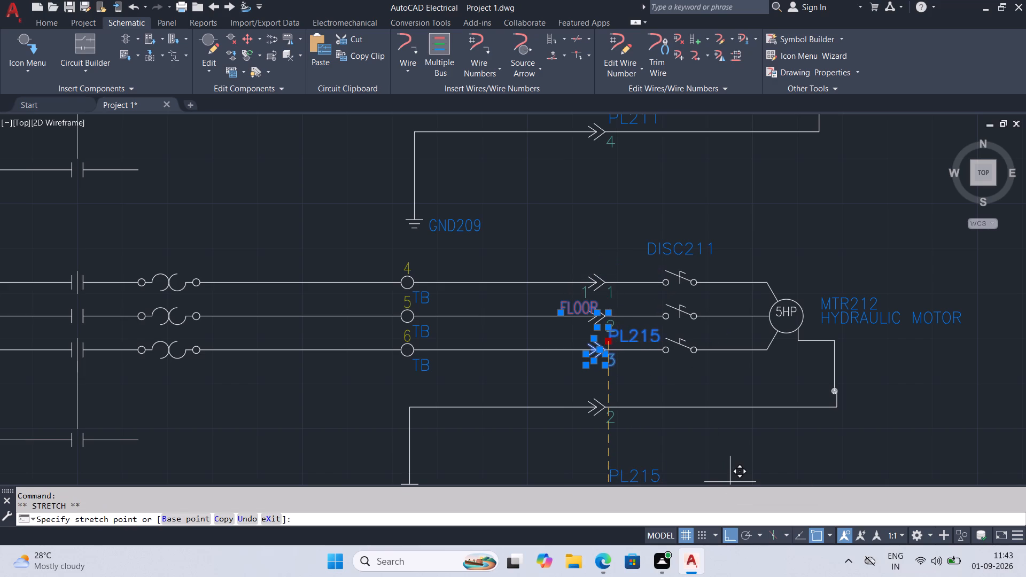
pyautogui.click(744, 536)
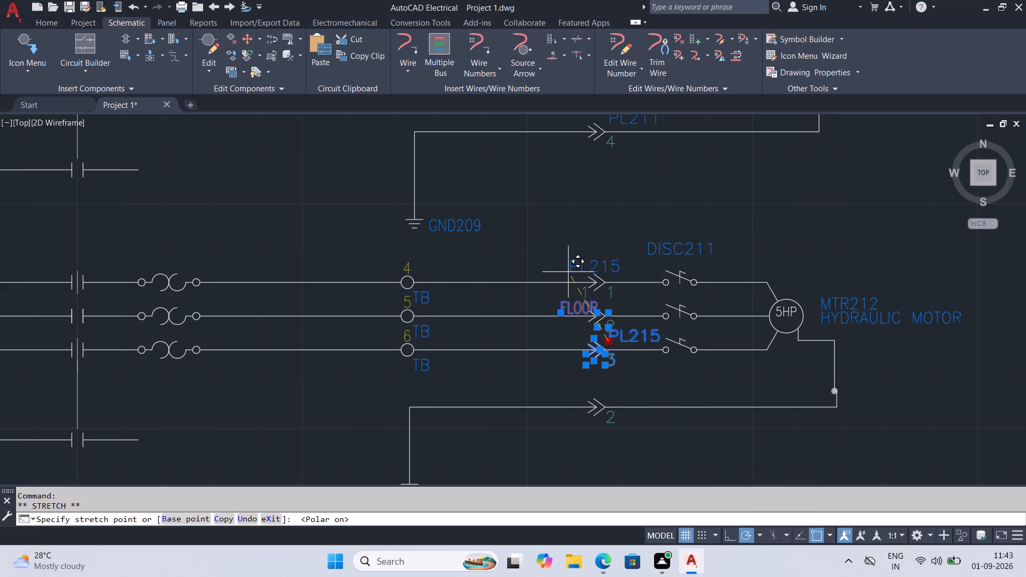
pyautogui.click(573, 271)
pyautogui.click(563, 313)
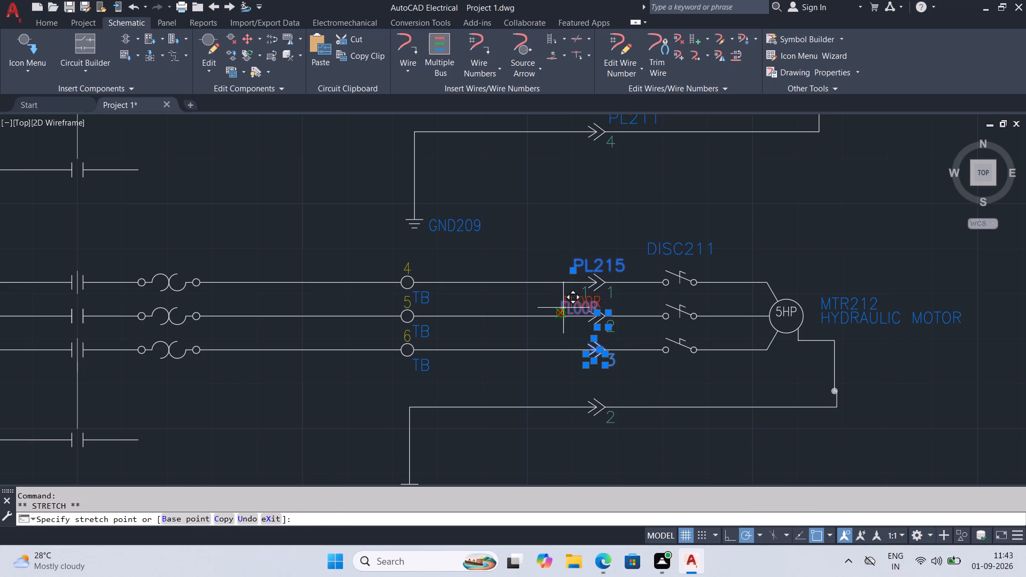
pyautogui.click(579, 255)
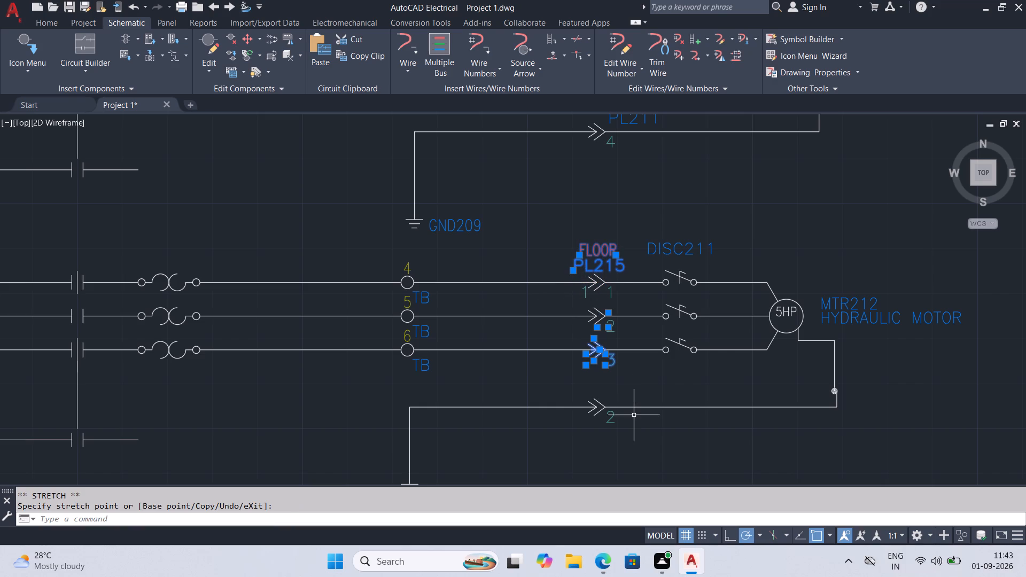
# Save the drawing.
pyautogui.hotkey('ctrl', 's')
pyautogui.hotkey('ctrl', 's')
pyautogui.hotkey('ctrl', 's')
pyautogui.hotkey('ctrl', 's')
pyautogui.hotkey('ctrl', 's')
pyautogui.hotkey('ctrl', 's')
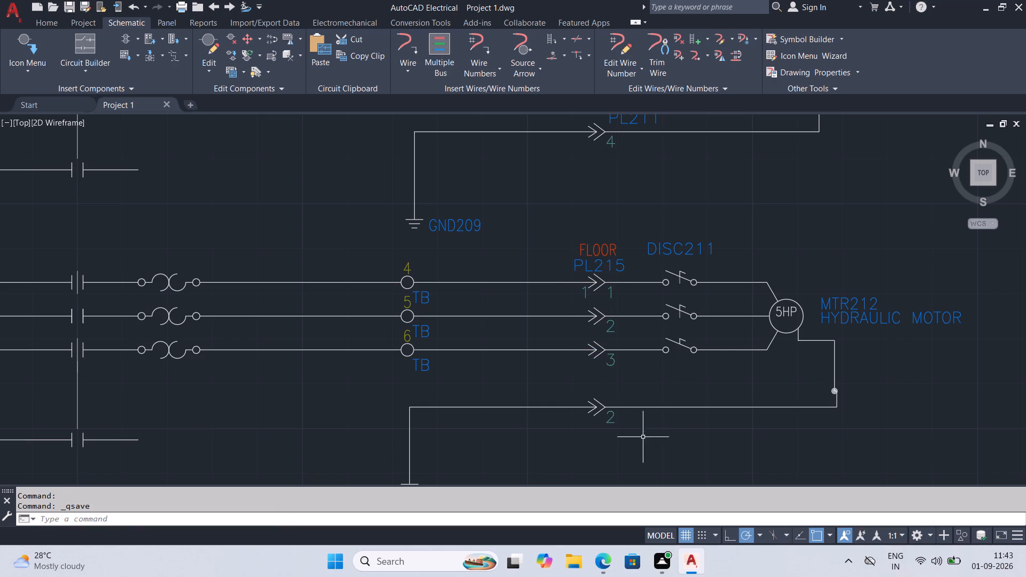
# Set TERM02 to 4 on the connector on the hydraulic motor's GND213 ground wire.
pyautogui.moveTo(664, 382); pyautogui.dragTo(650, 338, button='middle')
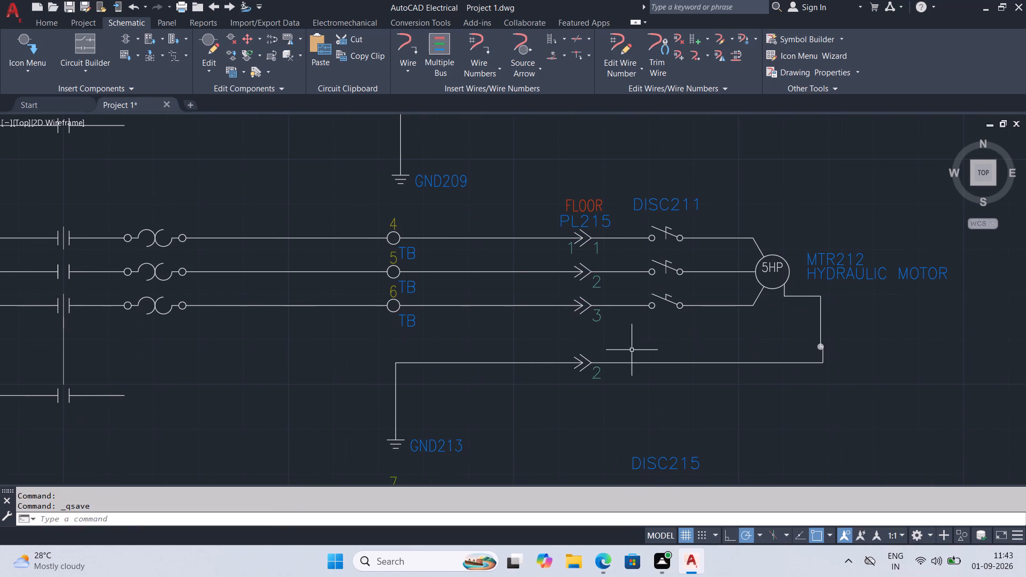
pyautogui.doubleClick(600, 368)
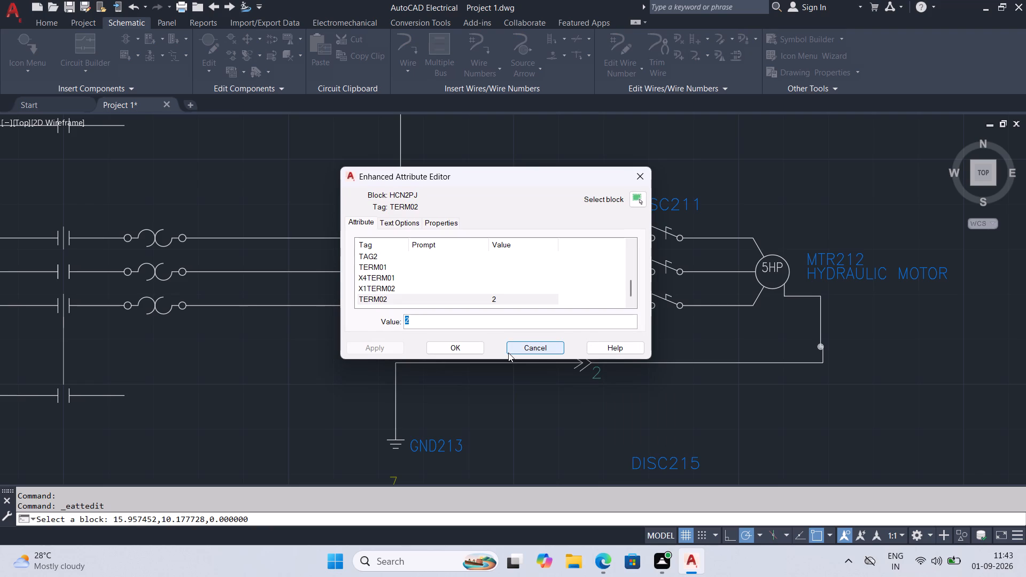
pyautogui.press('4')
pyautogui.click(473, 346)
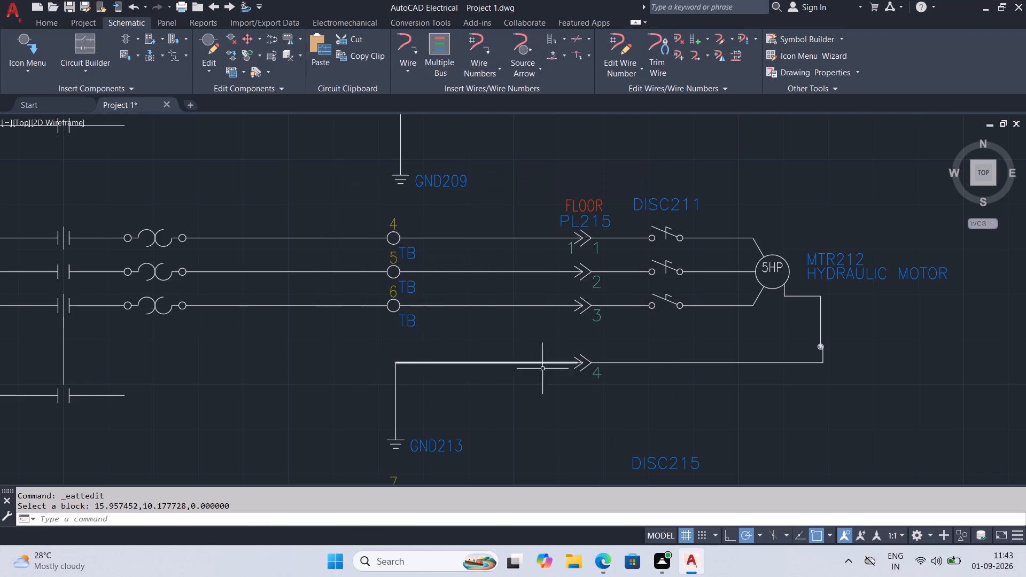
# Set TERM02 and TERM01 to 1 on the connector on the indexing motor's first wire.
pyautogui.scroll(-1, 639, 393)
pyautogui.moveTo(642, 400); pyautogui.dragTo(611, 277, button='middle')
pyautogui.moveTo(641, 382); pyautogui.dragTo(636, 342, button='middle')
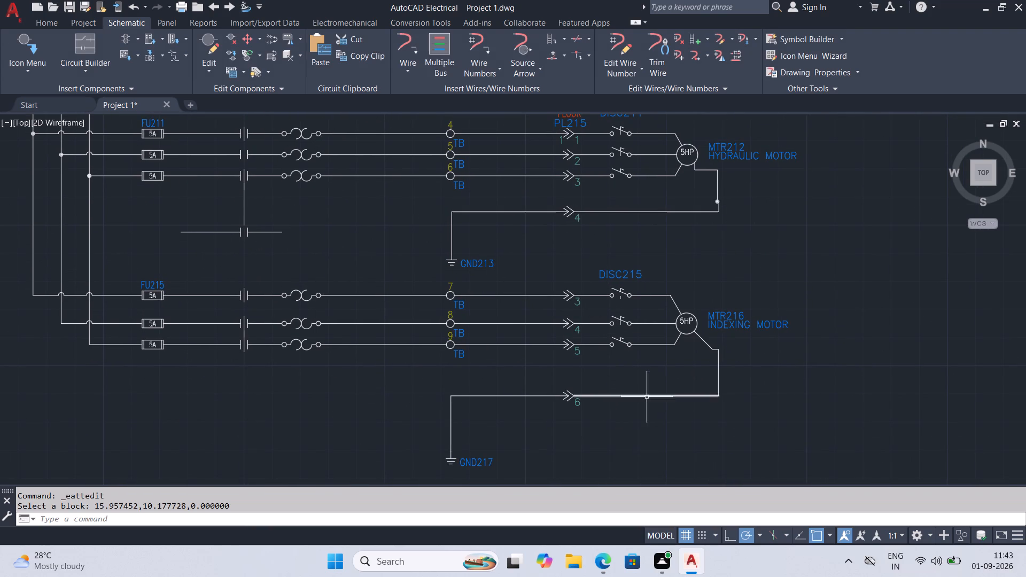
pyautogui.doubleClick(578, 303)
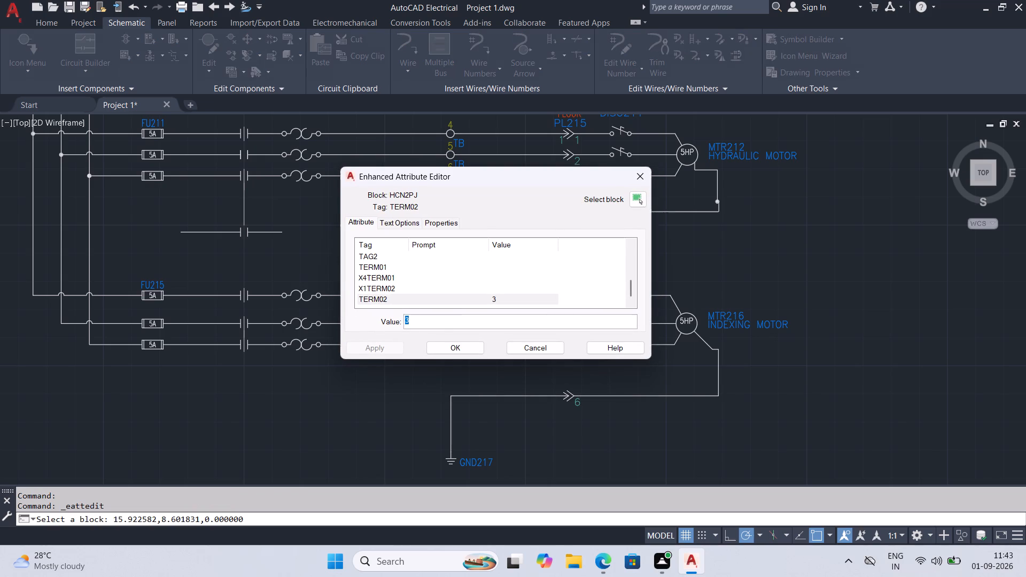
pyautogui.press('1')
pyautogui.click(372, 268)
pyautogui.press('1')
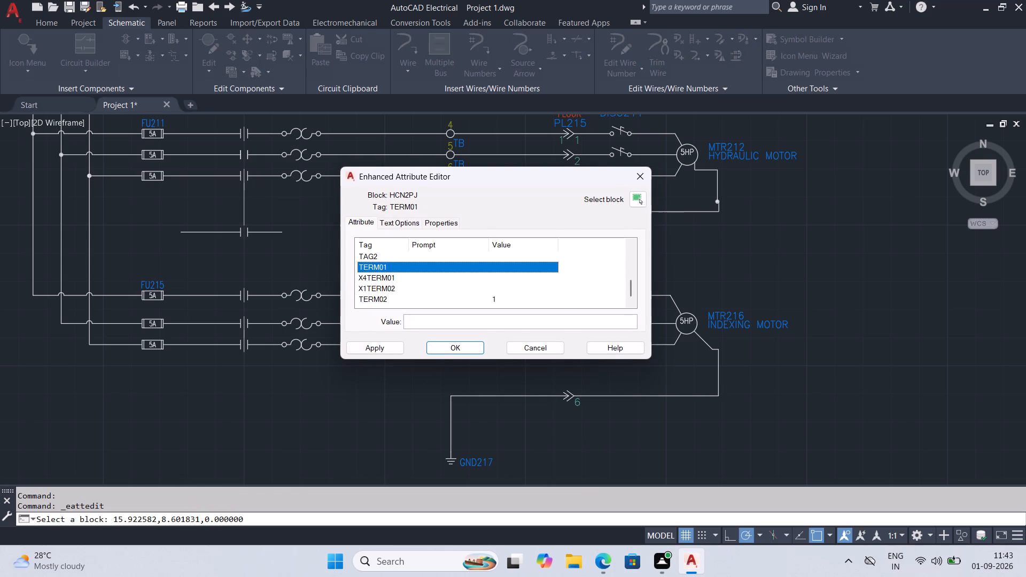
pyautogui.click(416, 324)
pyautogui.press('1')
pyautogui.click(444, 350)
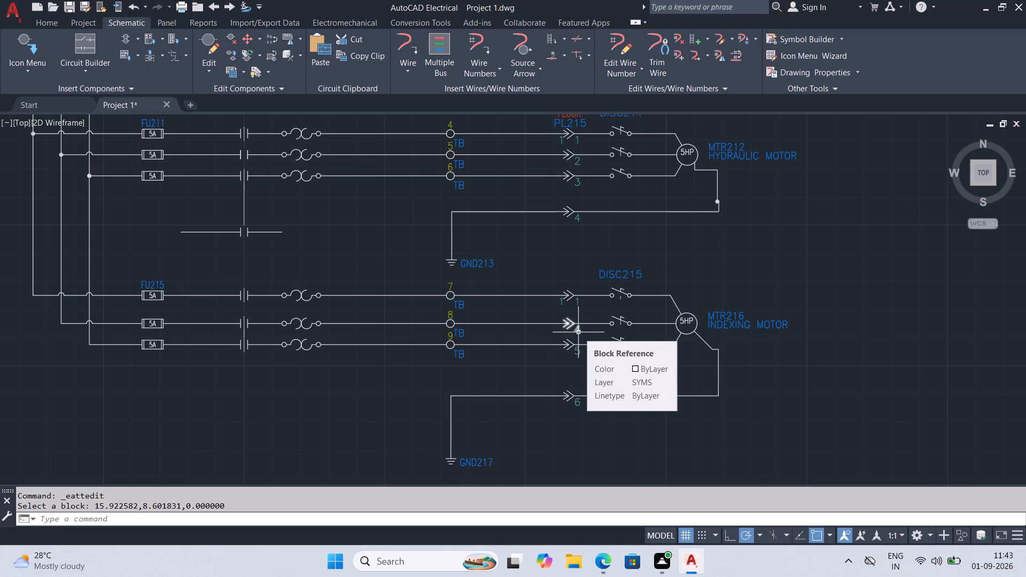
# Renumber TERM02 to 2, 3 and 4 on the connectors on the indexing motor's second, third and GND217 ground wires.
pyautogui.doubleClick(578, 332)
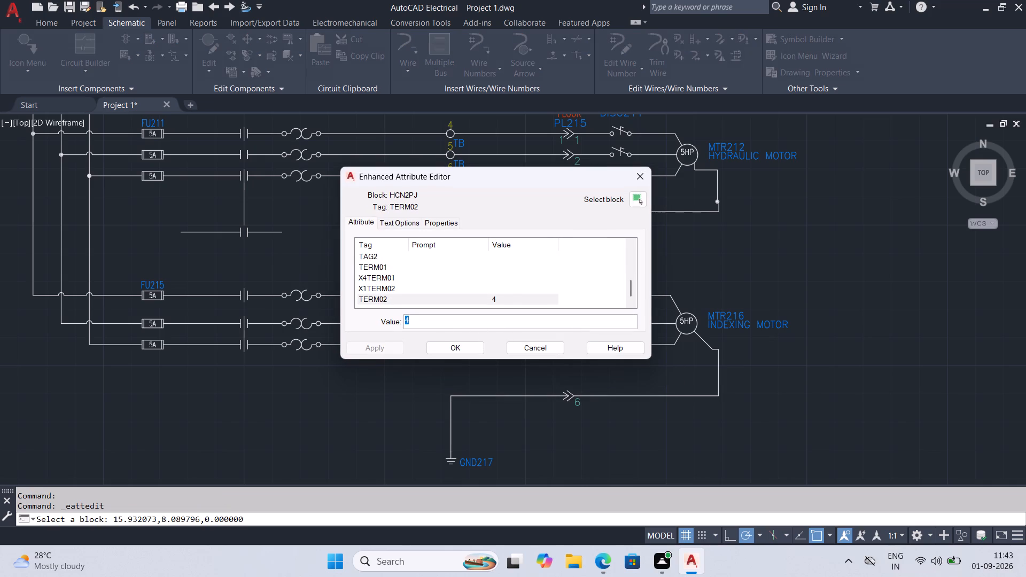
pyautogui.press('2')
pyautogui.click(450, 347)
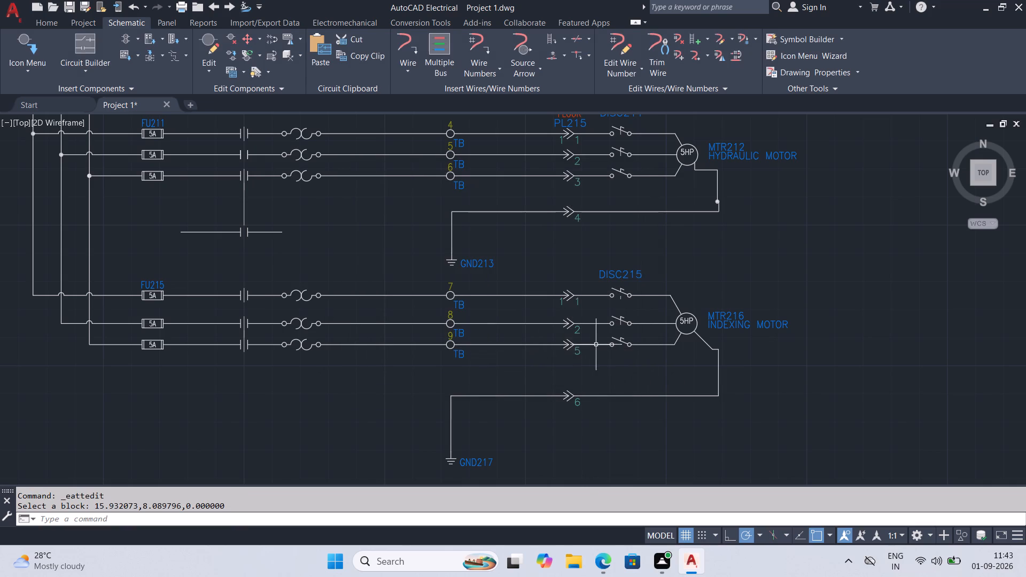
pyautogui.doubleClick(576, 353)
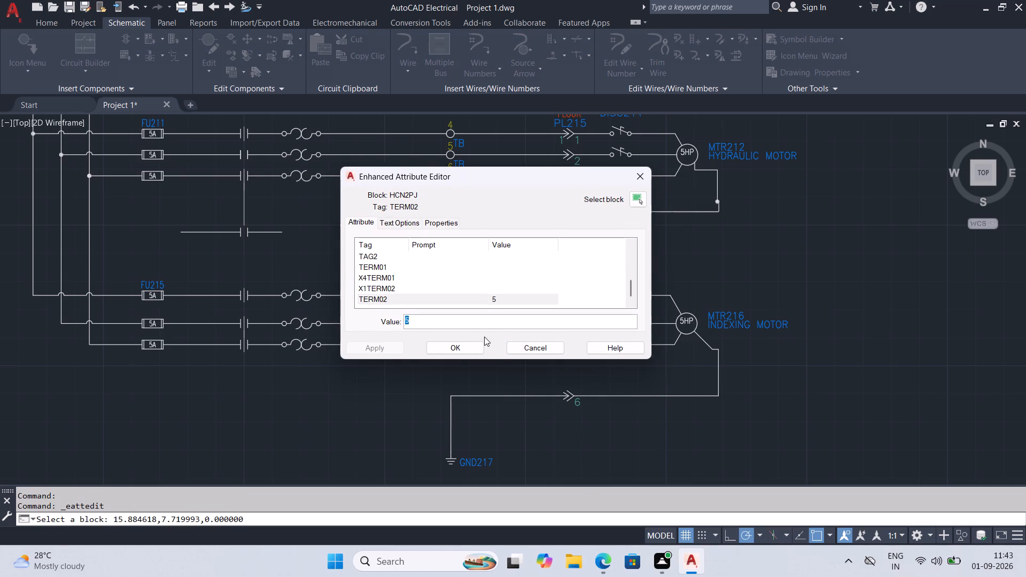
pyautogui.press('3')
pyautogui.click(462, 351)
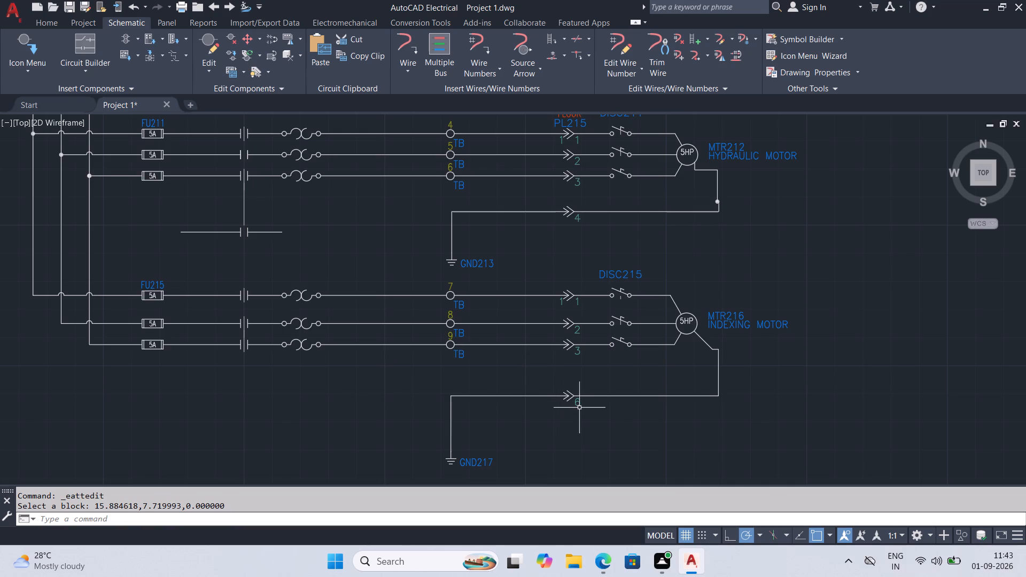
pyautogui.doubleClick(577, 407)
pyautogui.press('4')
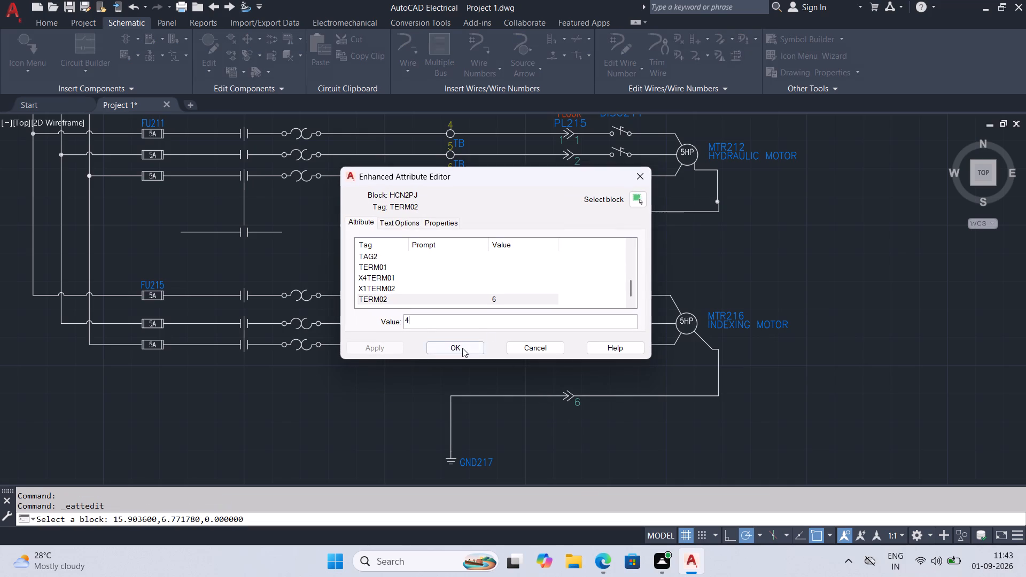
pyautogui.click(462, 348)
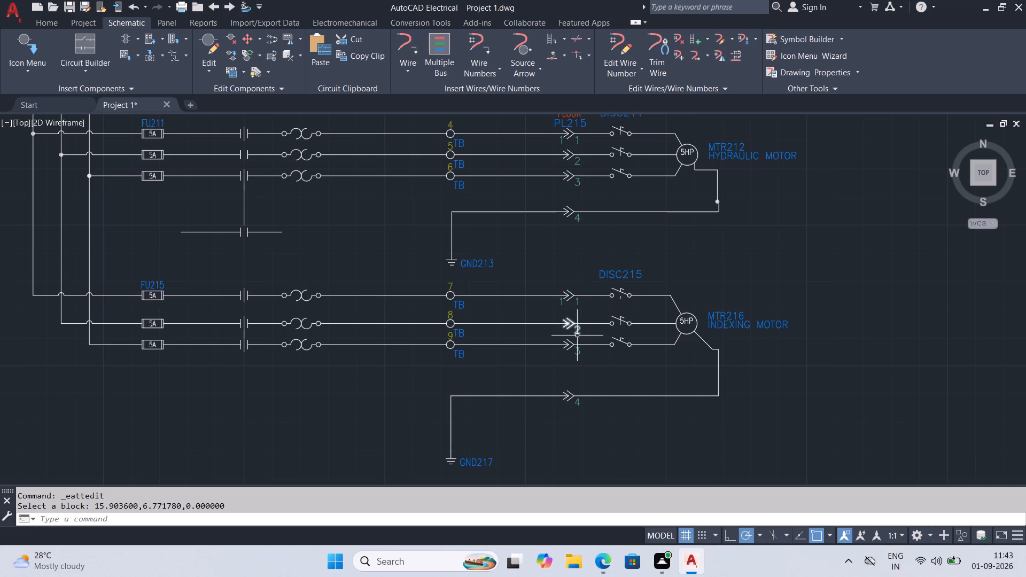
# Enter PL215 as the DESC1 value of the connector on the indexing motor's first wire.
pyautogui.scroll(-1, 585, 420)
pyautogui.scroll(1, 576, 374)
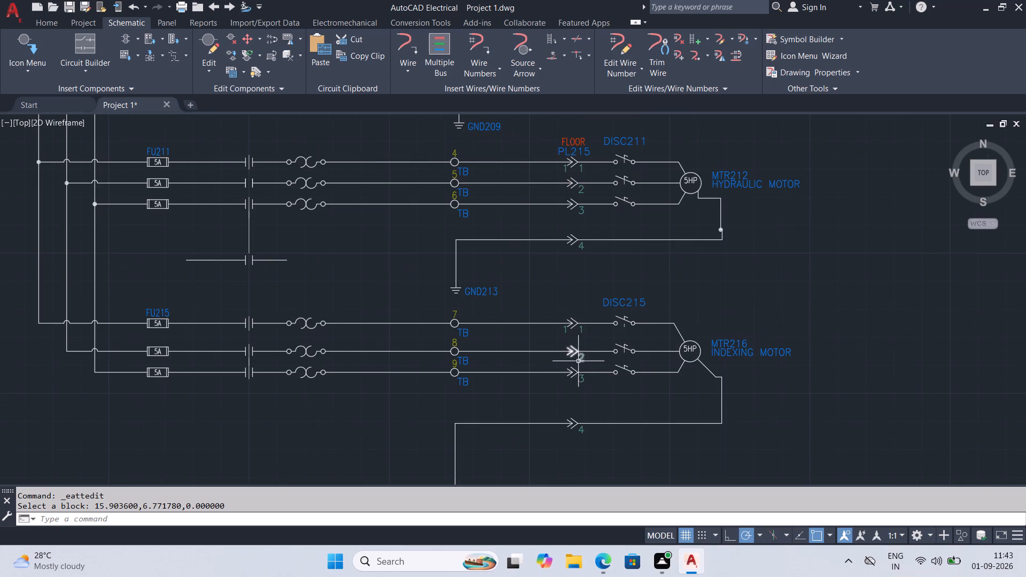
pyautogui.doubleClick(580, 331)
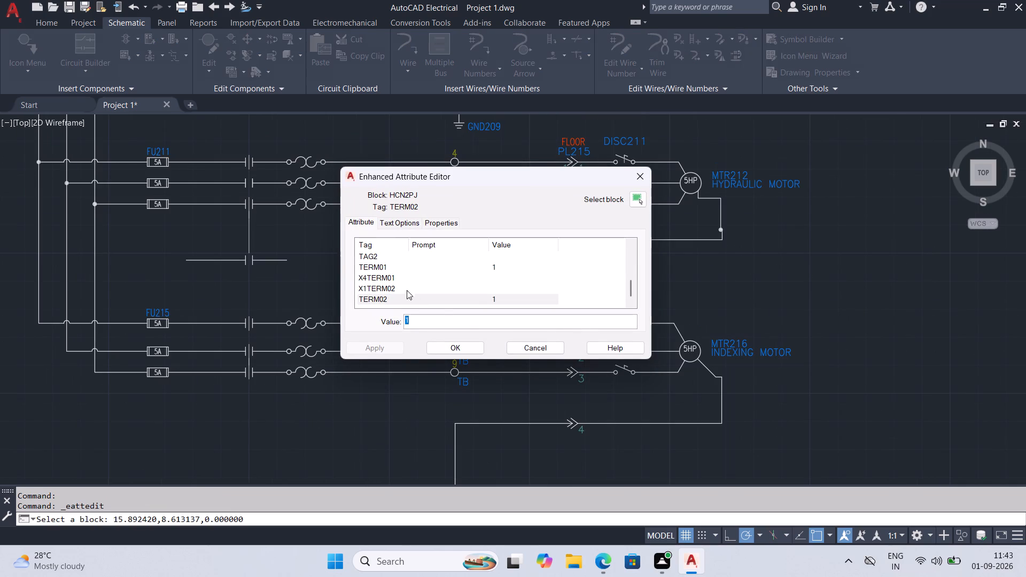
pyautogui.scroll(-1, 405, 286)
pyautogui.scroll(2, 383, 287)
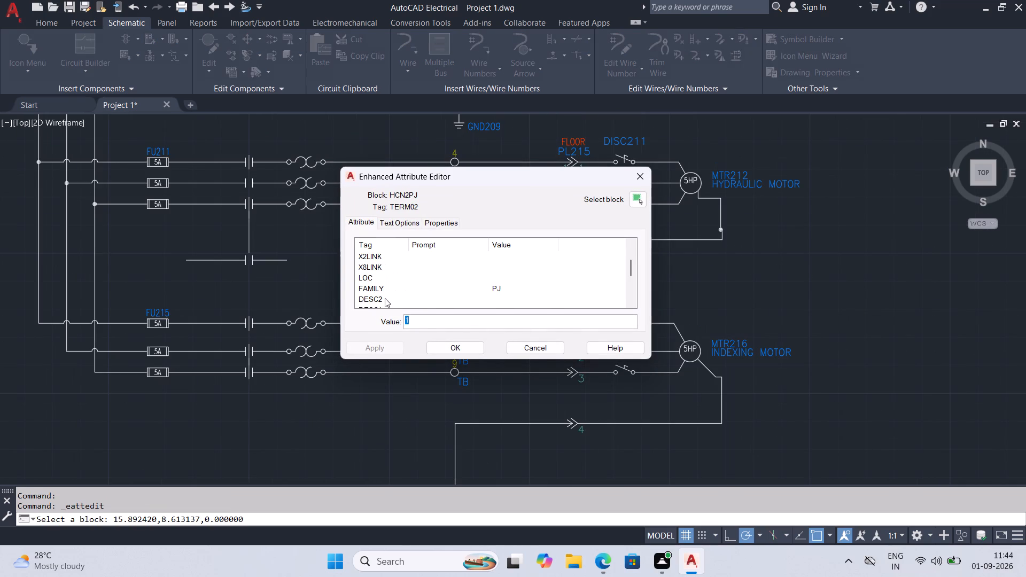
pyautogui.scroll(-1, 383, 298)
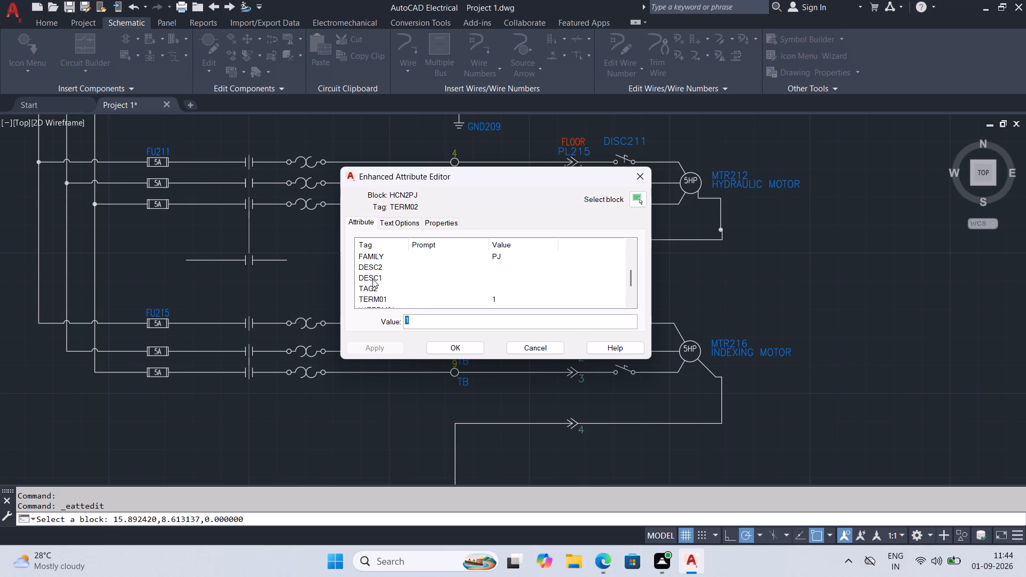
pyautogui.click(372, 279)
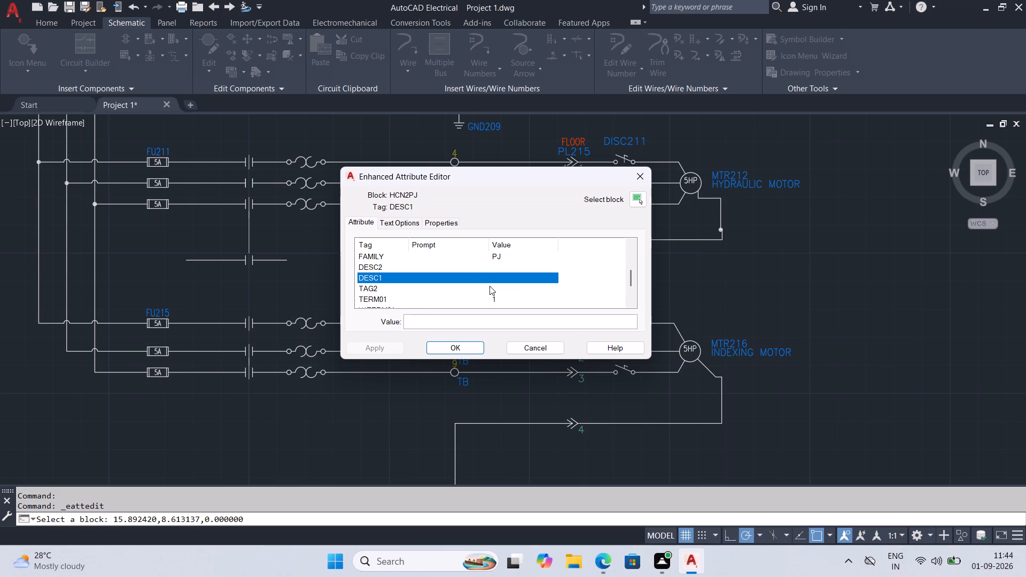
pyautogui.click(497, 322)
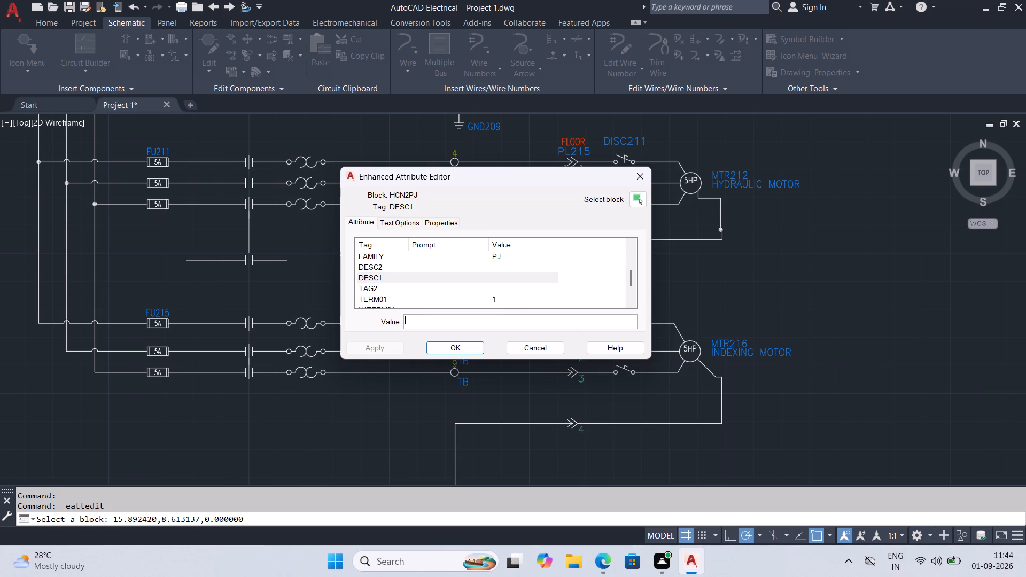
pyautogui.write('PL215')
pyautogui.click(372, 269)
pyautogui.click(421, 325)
# Move PL215 from DESC1 to DESC2 and set DESC1 to FLOOR on the indexing motor's first connector.
pyautogui.click(509, 276)
pyautogui.moveTo(456, 318); pyautogui.dragTo(395, 327)
pyautogui.moveTo(395, 327); pyautogui.dragTo(380, 333)
pyautogui.hotkey('ctrl', 'x')
pyautogui.press('f')
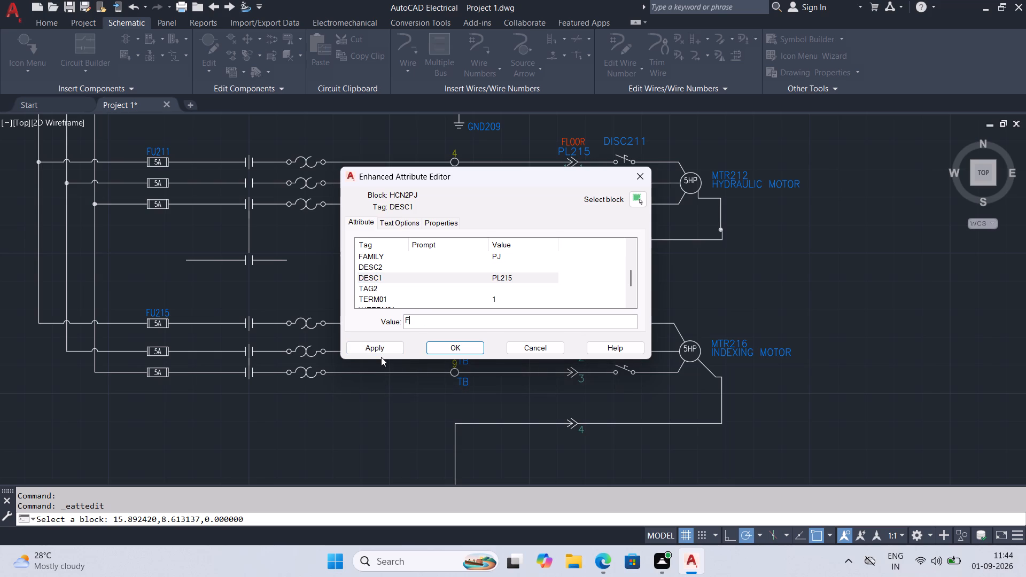
pyautogui.press('l')
pyautogui.press('o')
pyautogui.write('OR')
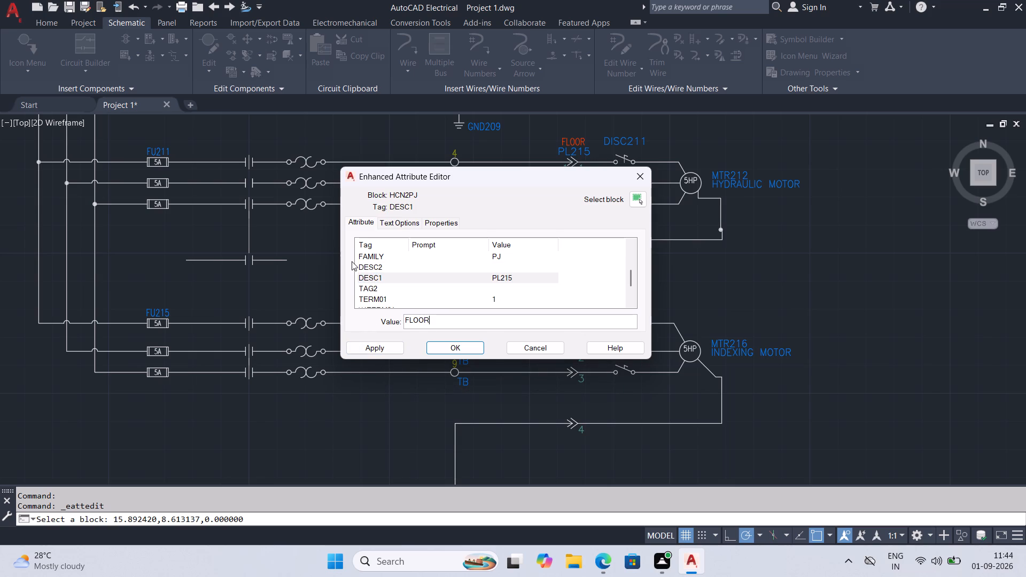
pyautogui.click(352, 261)
pyautogui.click(369, 263)
pyautogui.click(420, 323)
pyautogui.hotkey('ctrl', 'v')
pyautogui.click(401, 344)
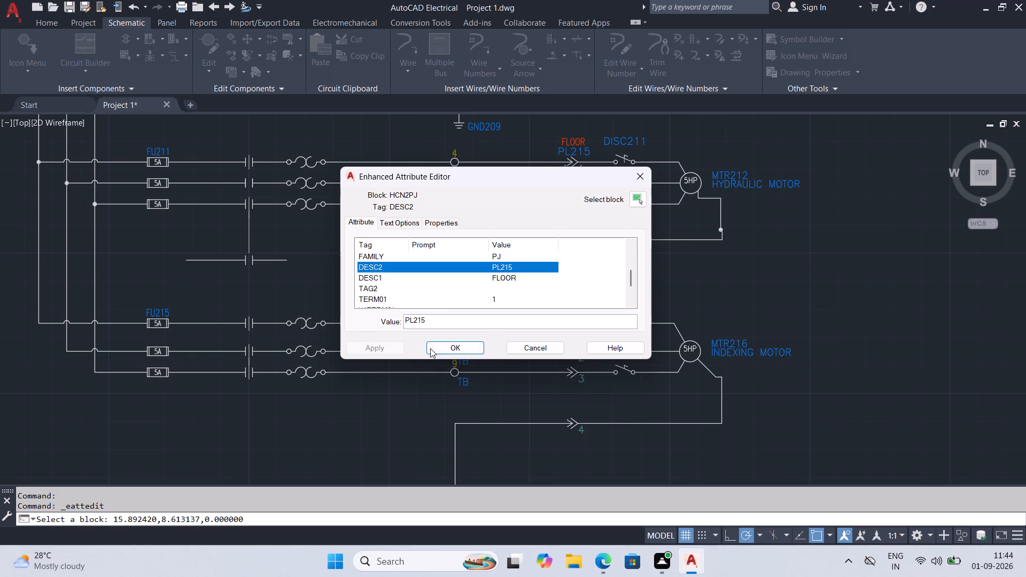
pyautogui.click(432, 348)
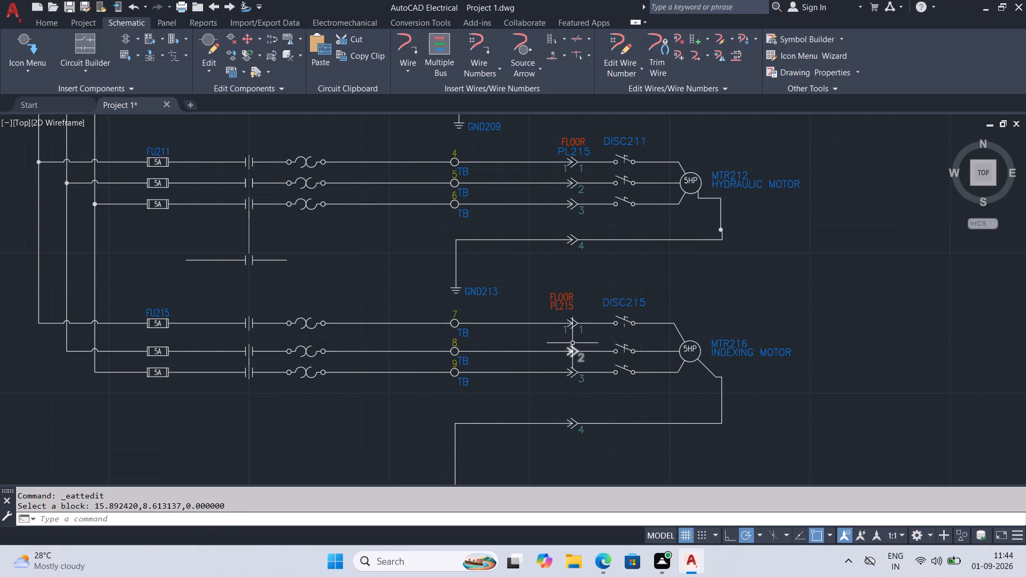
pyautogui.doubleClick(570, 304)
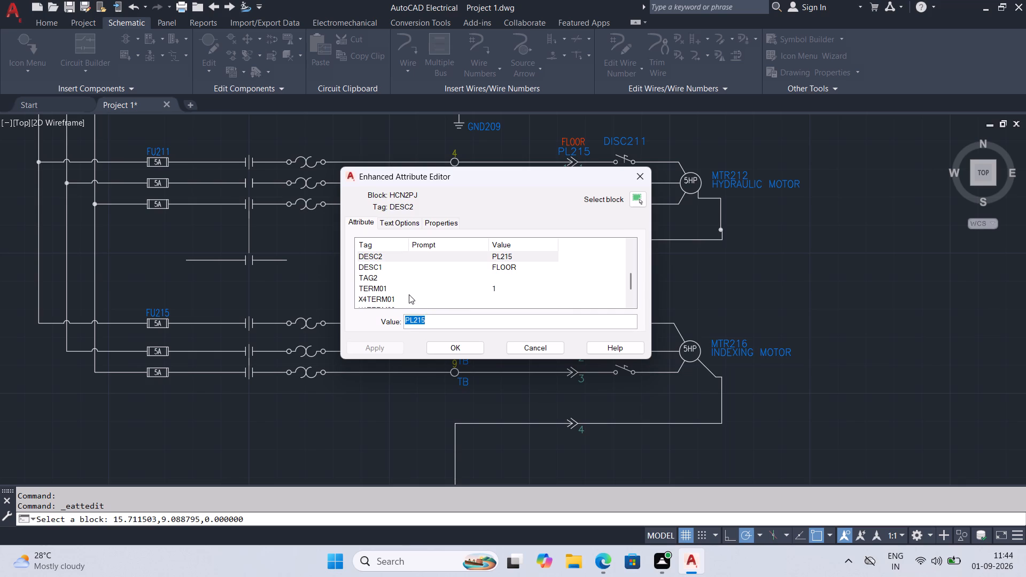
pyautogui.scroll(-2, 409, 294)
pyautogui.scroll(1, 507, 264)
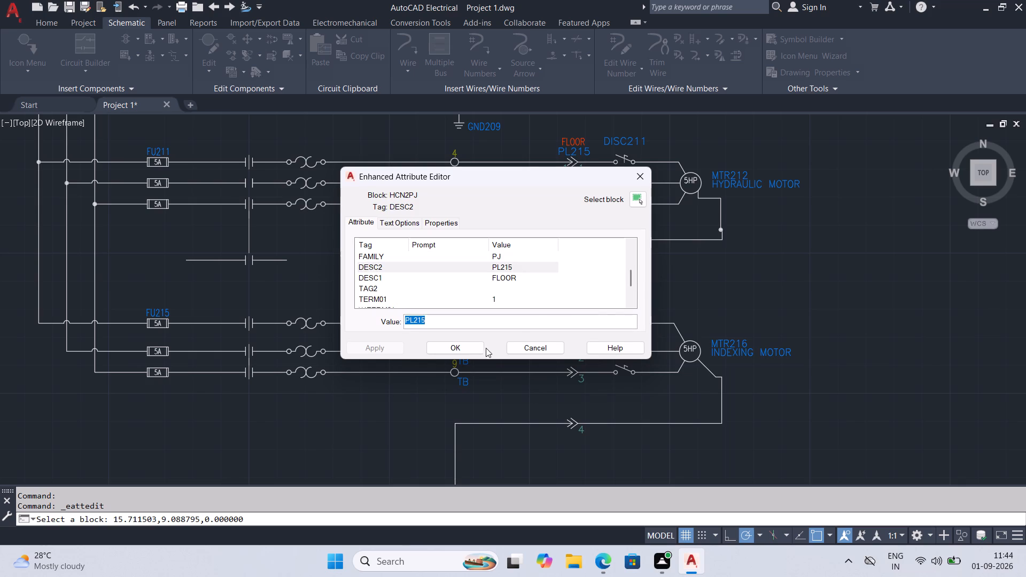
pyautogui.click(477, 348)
# Change the connector tag TAG2 above the hydraulic motor's first connector to PL211.
pyautogui.scroll(2, 592, 266)
pyautogui.moveTo(584, 243); pyautogui.dragTo(612, 423, button='middle')
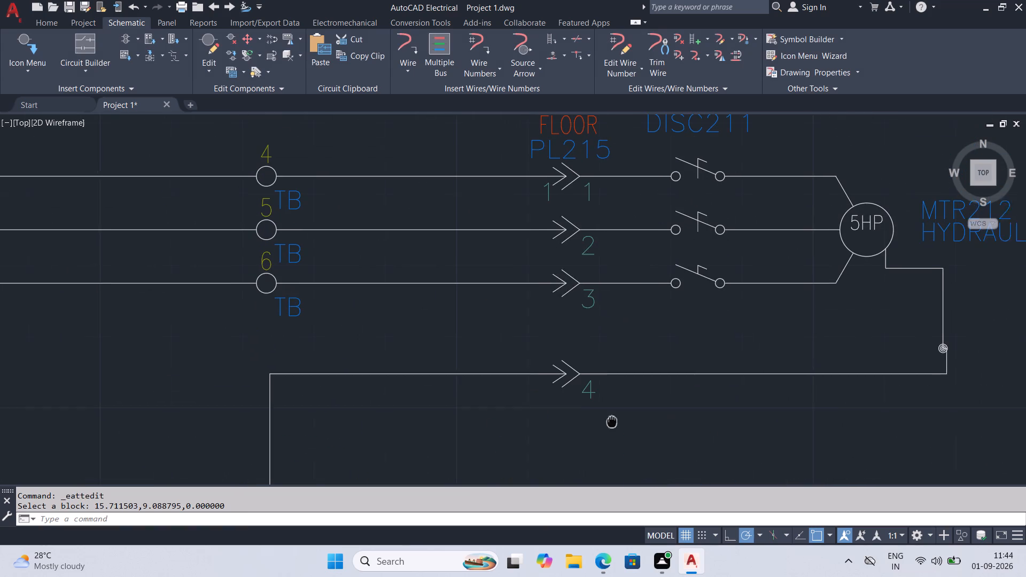
pyautogui.moveTo(612, 423); pyautogui.dragTo(613, 425, button='middle')
pyautogui.doubleClick(603, 163)
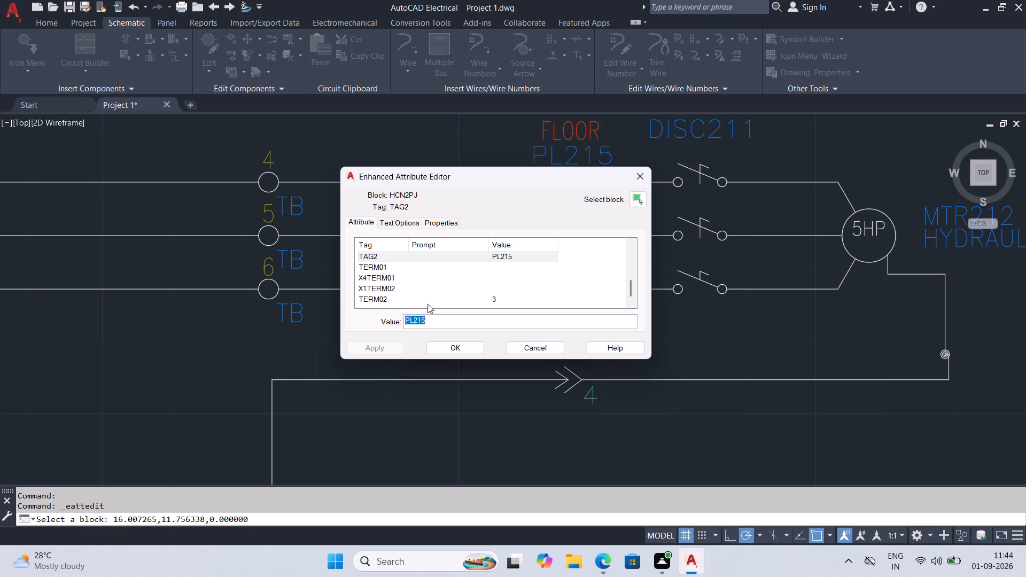
pyautogui.click(437, 325)
pyautogui.press('BackSpace')
pyautogui.press('1')
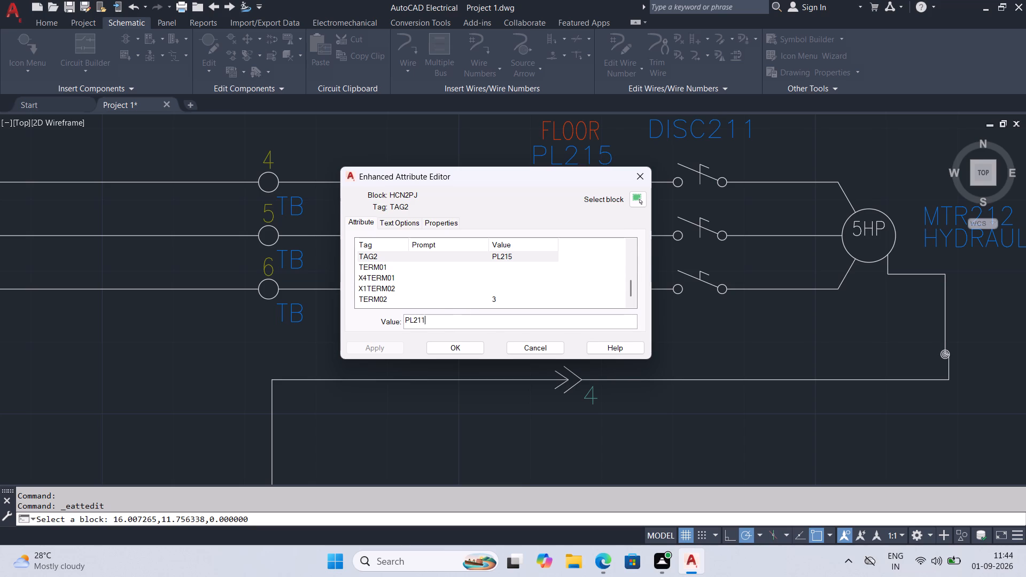
pyautogui.click(370, 347)
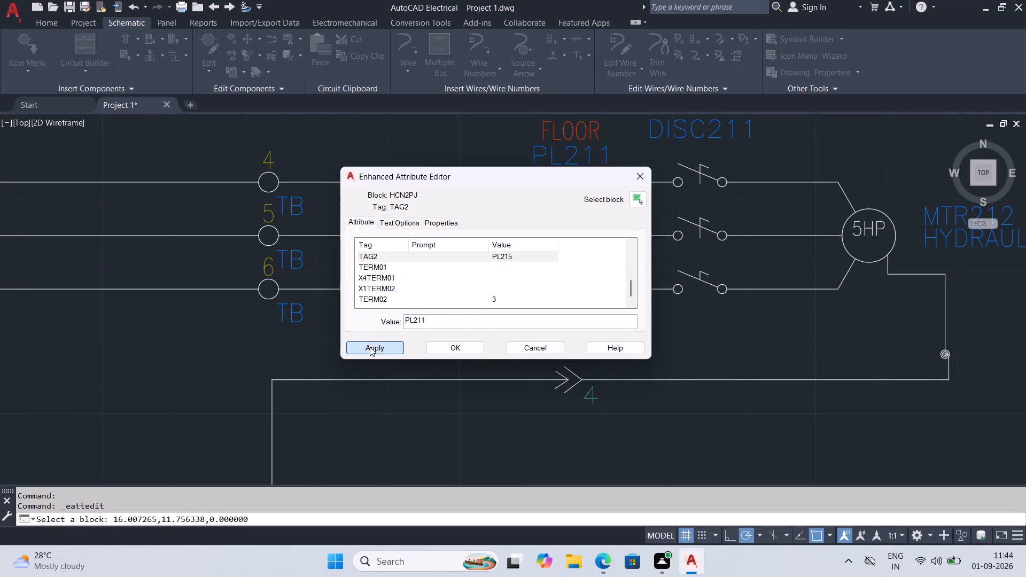
pyautogui.click(441, 347)
# Move the PL215 value from DESC2 to TAG2 on the indexing motor's first connector.
pyautogui.scroll(-1, 602, 313)
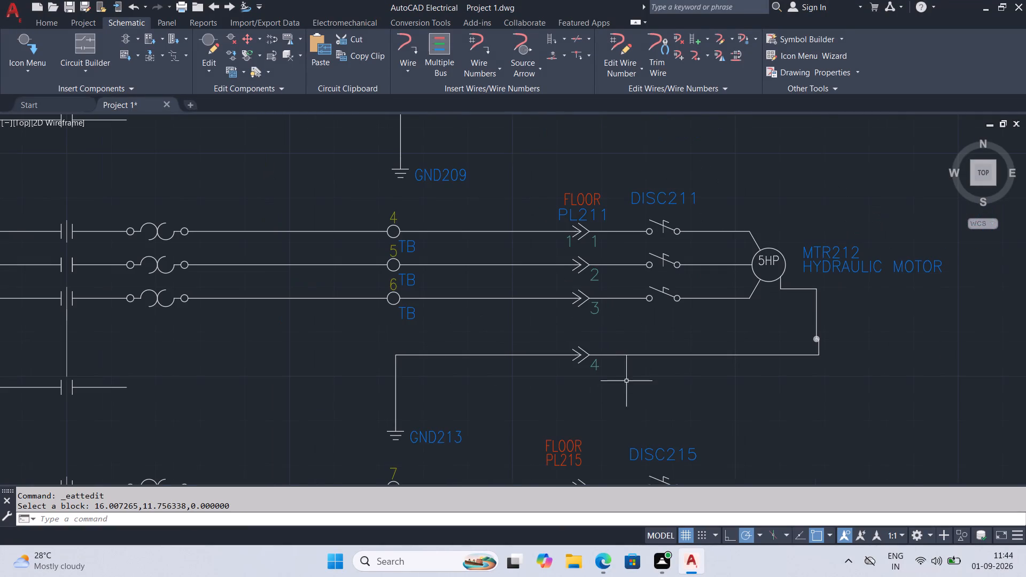
pyautogui.moveTo(631, 416); pyautogui.dragTo(593, 311, button='middle')
pyautogui.doubleClick(527, 358)
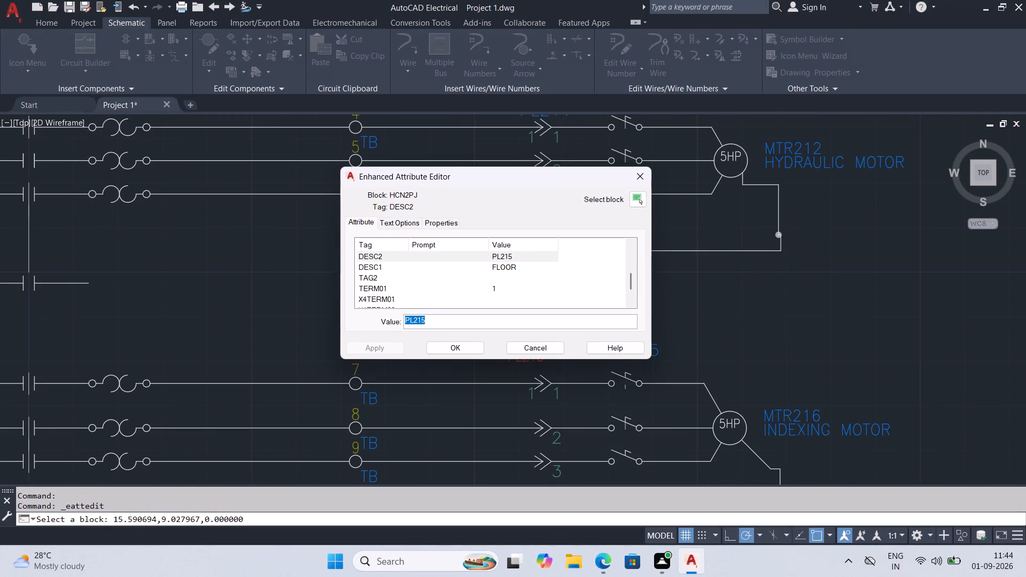
pyautogui.hotkey('ctrl', 'x')
pyautogui.click(378, 278)
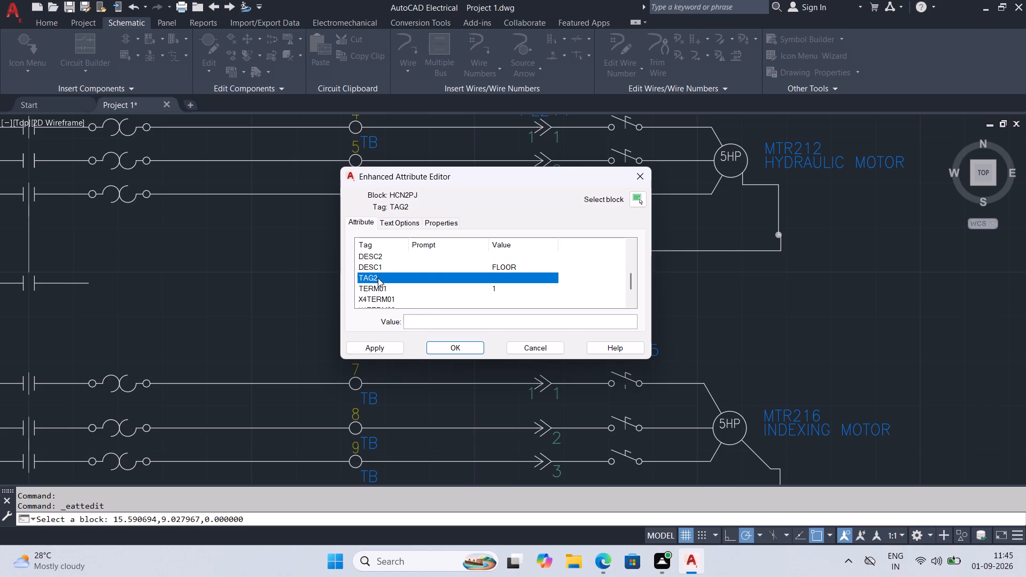
pyautogui.click(417, 318)
pyautogui.hotkey('ctrl', 'v')
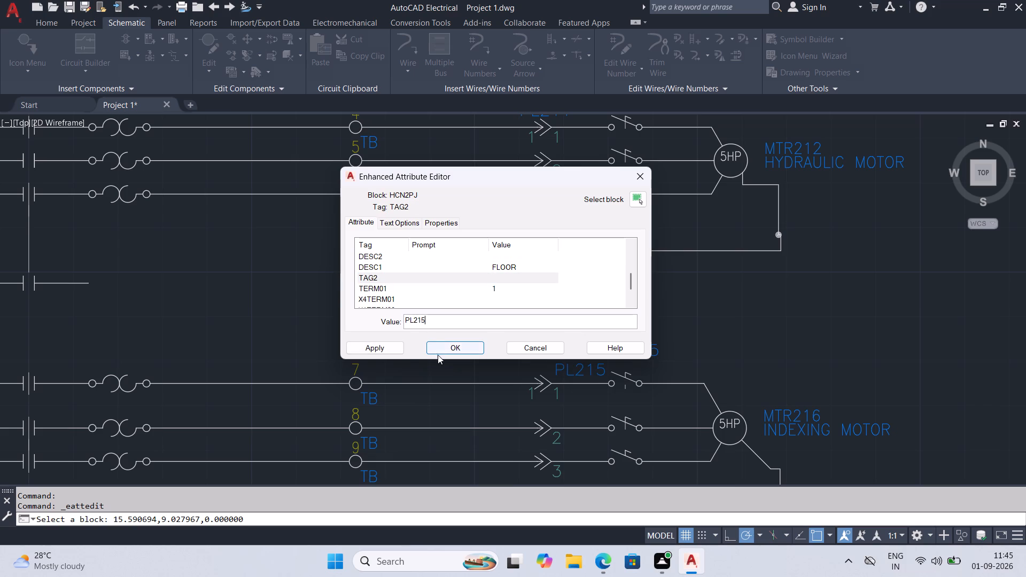
pyautogui.click(439, 349)
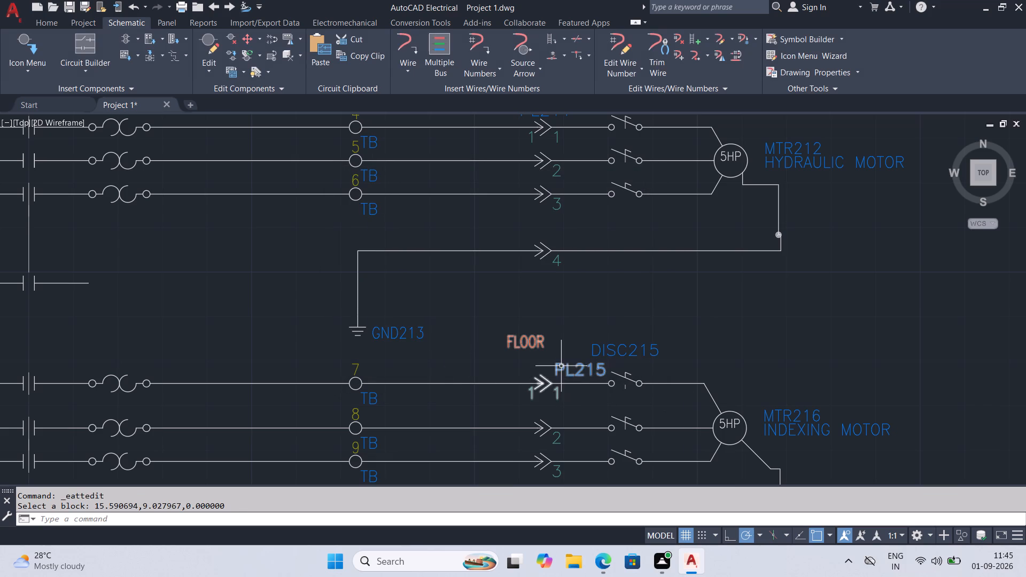
# Reposition the PL215 tag and the FLOOR description centred just above the indexing motor's first connector, and save the drawing.
pyautogui.click(576, 372)
pyautogui.click(555, 375)
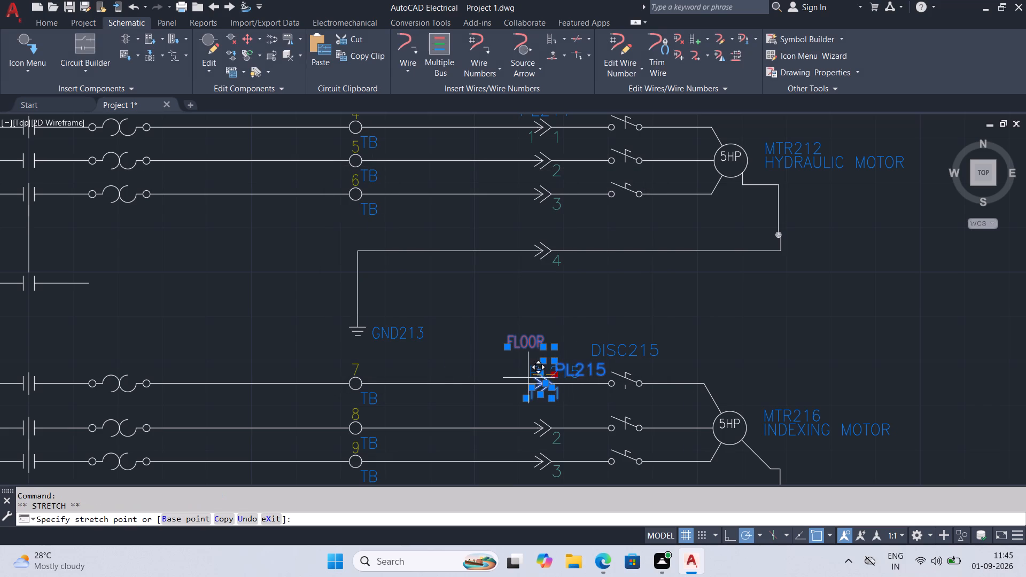
pyautogui.click(515, 378)
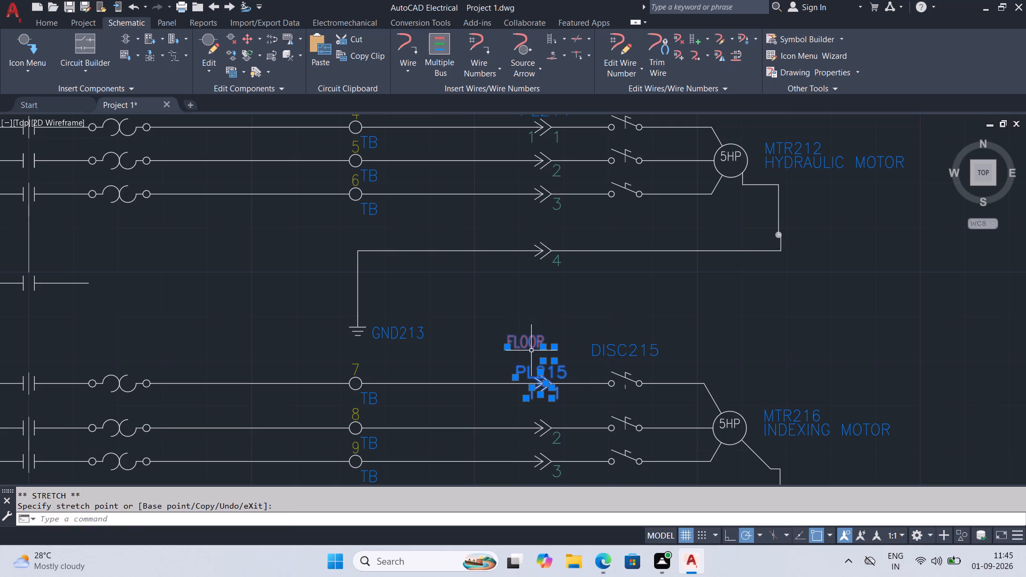
pyautogui.hotkey('ctrl', 's')
pyautogui.click(530, 346)
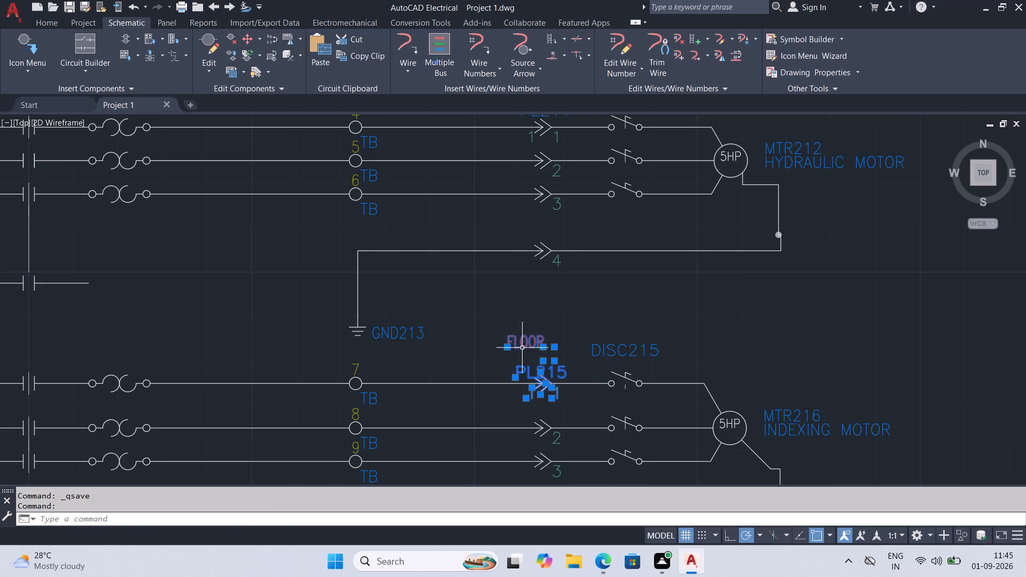
pyautogui.click(509, 350)
pyautogui.click(522, 360)
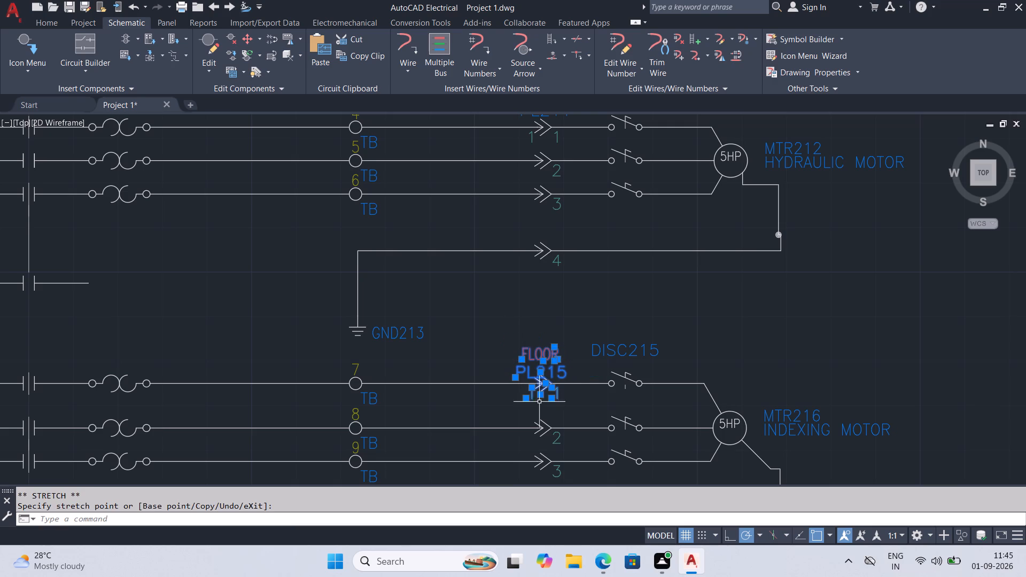
pyautogui.hotkey('ctrl', 's')
pyautogui.hotkey('ctrl', 's')
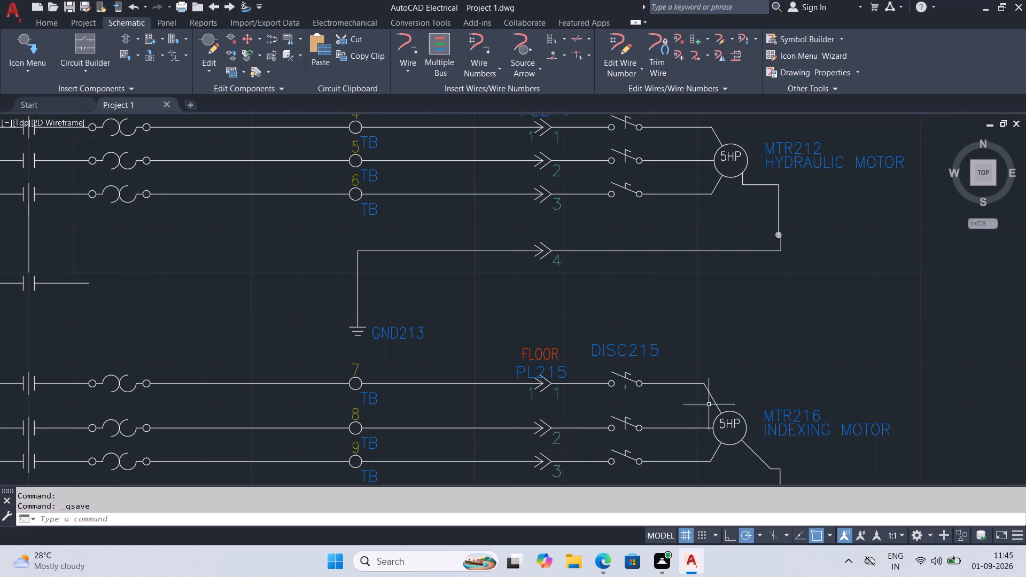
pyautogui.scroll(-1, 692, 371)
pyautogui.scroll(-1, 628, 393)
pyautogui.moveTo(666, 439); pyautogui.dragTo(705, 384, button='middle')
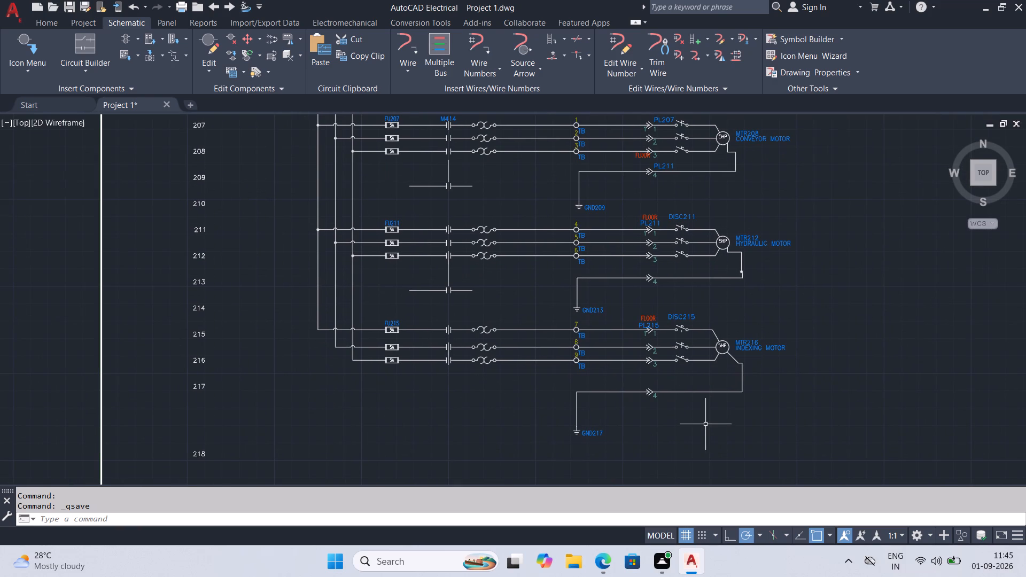
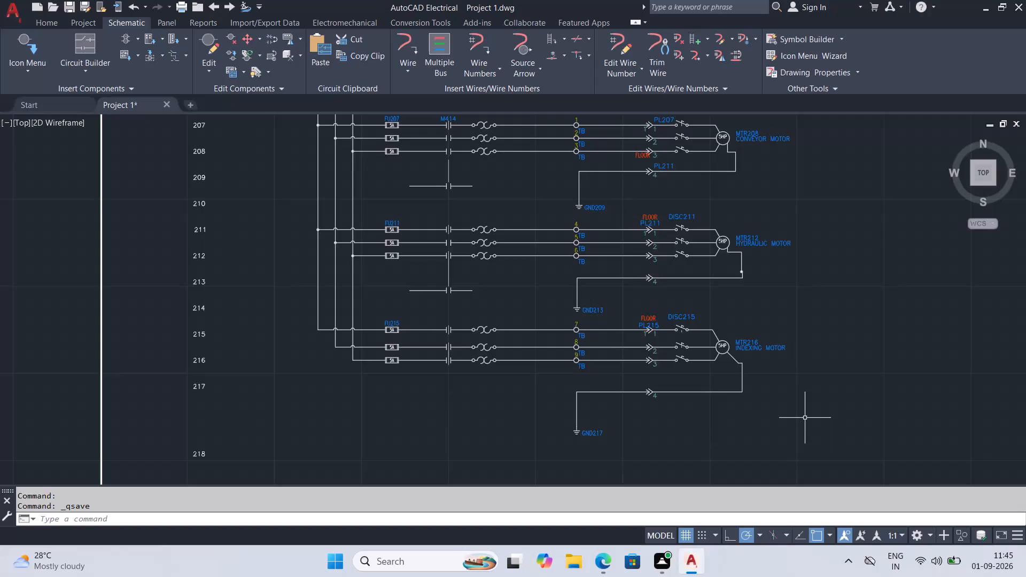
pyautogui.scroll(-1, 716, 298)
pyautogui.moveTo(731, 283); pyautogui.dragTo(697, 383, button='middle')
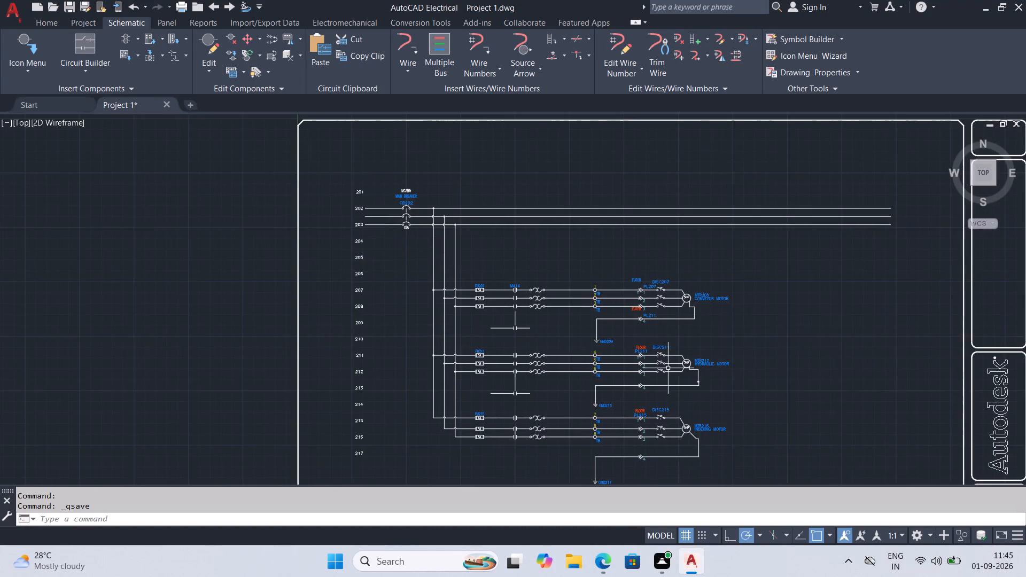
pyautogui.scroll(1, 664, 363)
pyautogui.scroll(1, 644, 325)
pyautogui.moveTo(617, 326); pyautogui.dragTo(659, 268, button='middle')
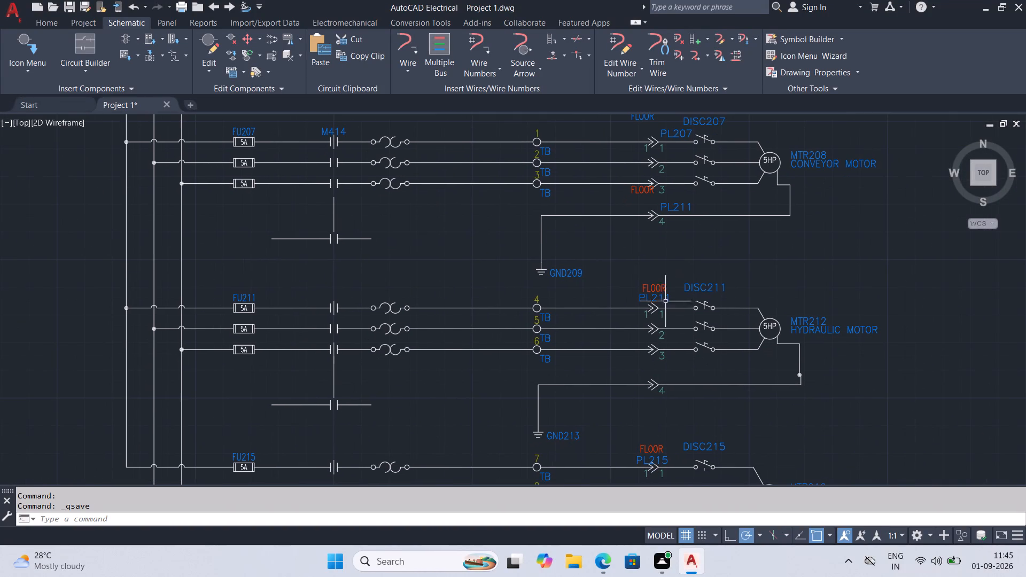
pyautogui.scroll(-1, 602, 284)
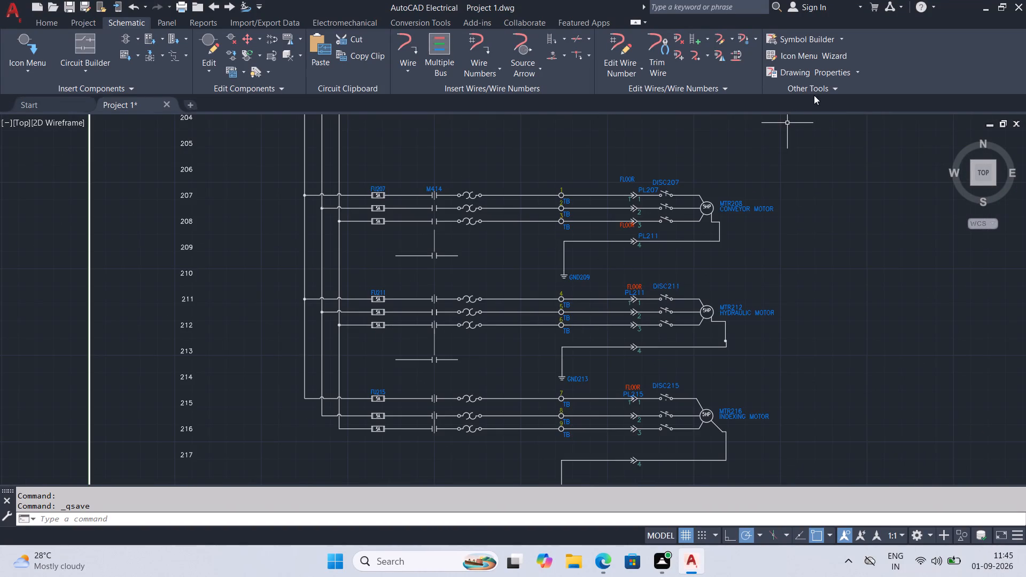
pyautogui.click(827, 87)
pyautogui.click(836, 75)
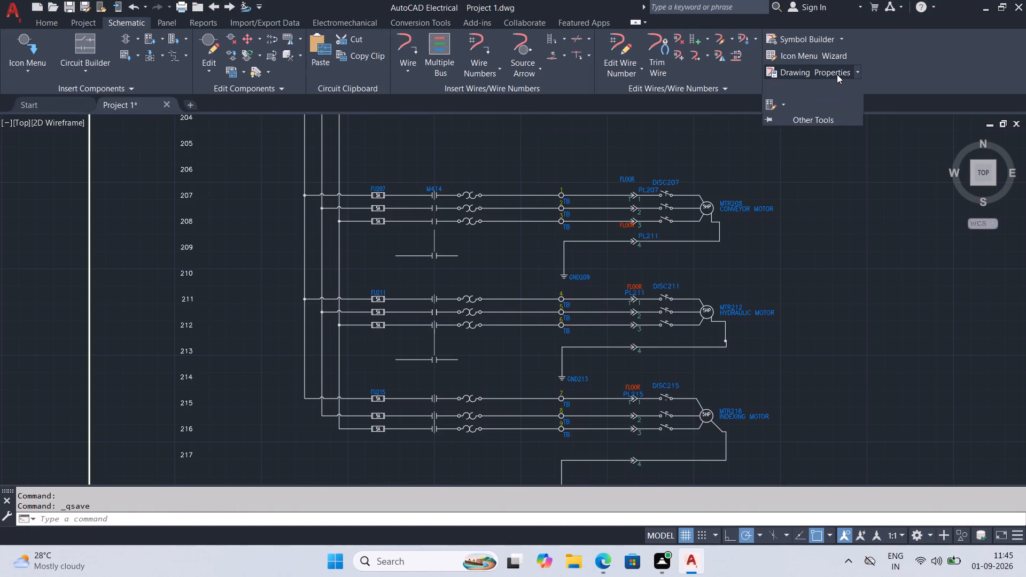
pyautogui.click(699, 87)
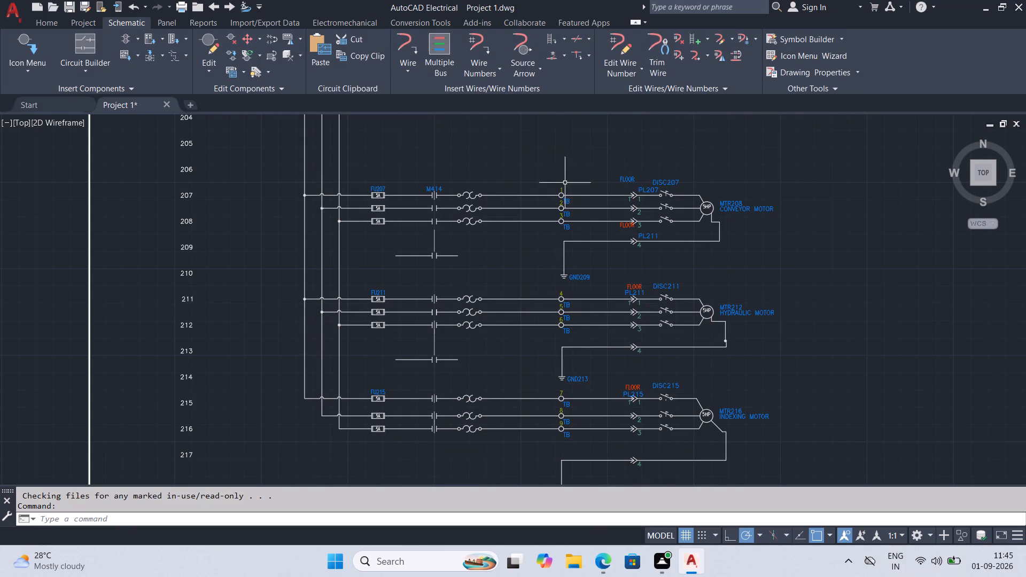
# Insert a parent Cable Marker on the conveyor motor's first phase wire, between terminal 1 and the connector, tagged 207CBL.
pyautogui.click(588, 42)
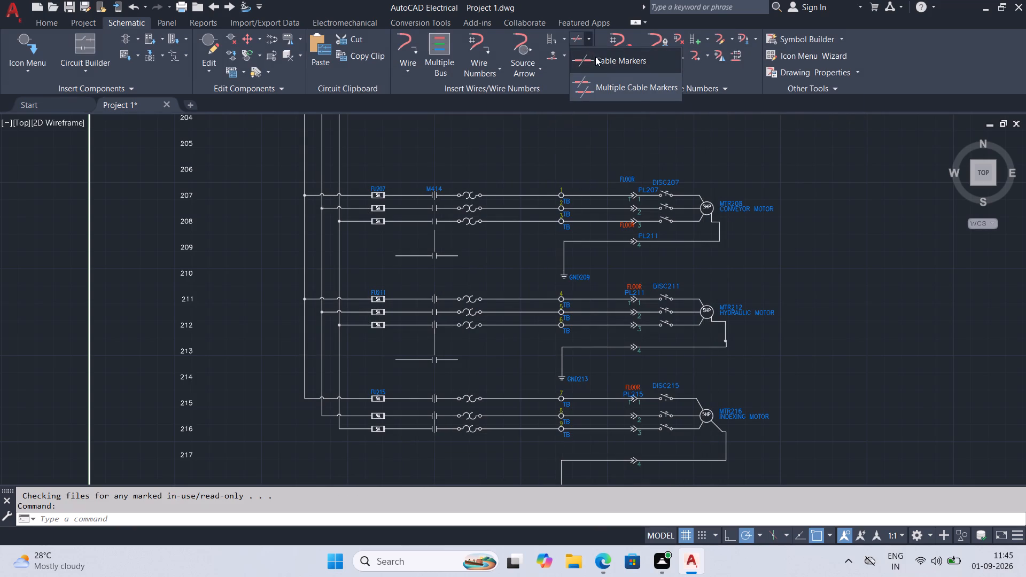
pyautogui.click(595, 57)
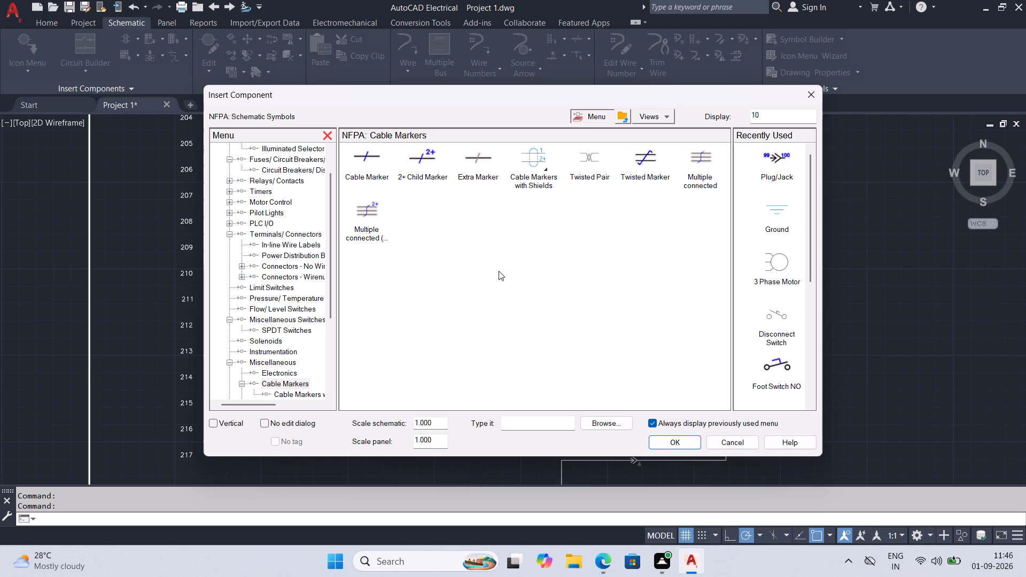
pyautogui.click(369, 155)
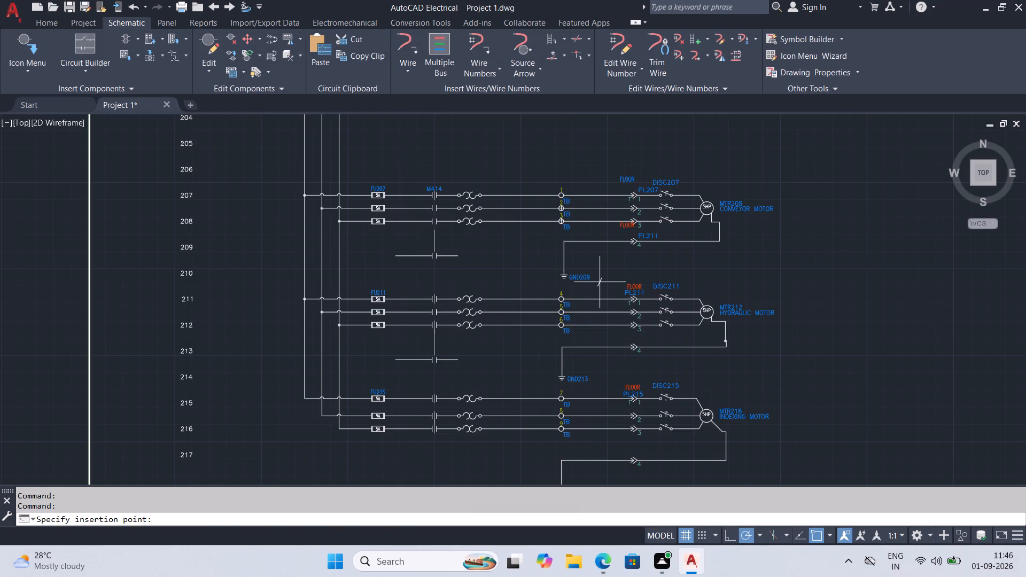
pyautogui.click(604, 196)
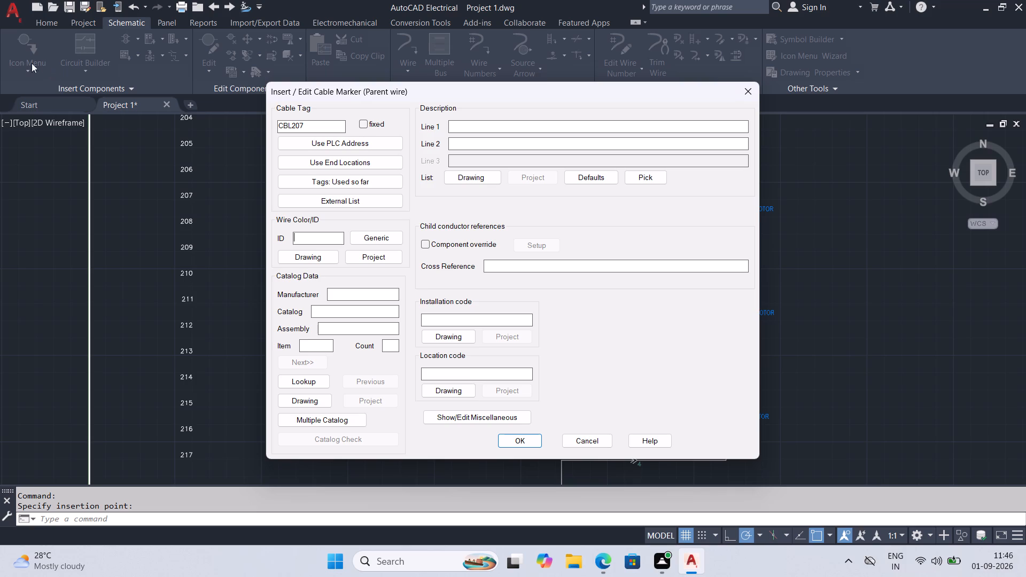
pyautogui.moveTo(292, 124); pyautogui.dragTo(318, 126)
pyautogui.hotkey('ctrl', 'x')
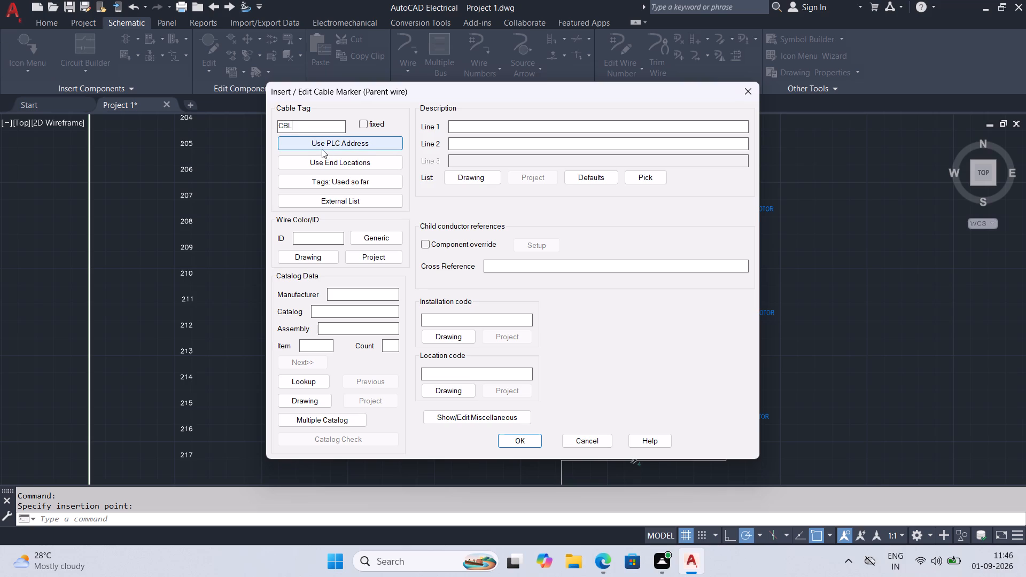
pyautogui.click(279, 125)
pyautogui.hotkey('ctrl', 'v')
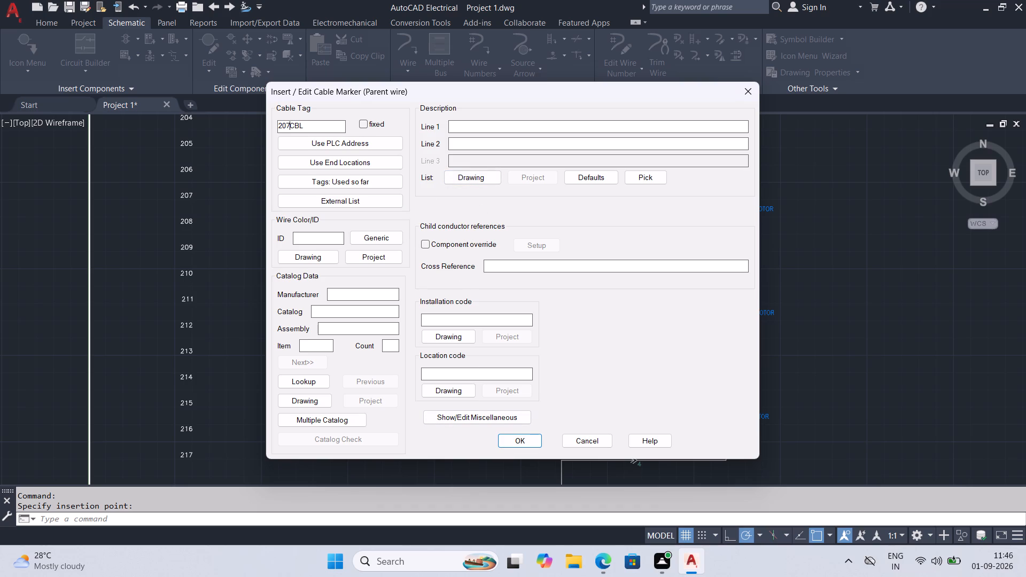
pyautogui.click(518, 446)
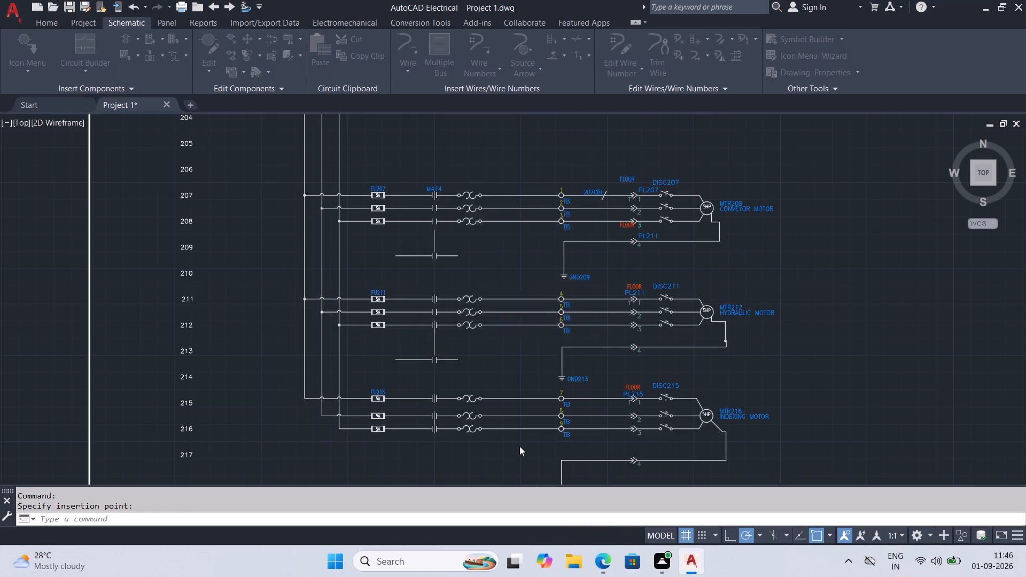
# Unhide child tag, location and description text, and insert a child marker on the conveyor motor's second wire with blank tag and description RED.
pyautogui.click(468, 263)
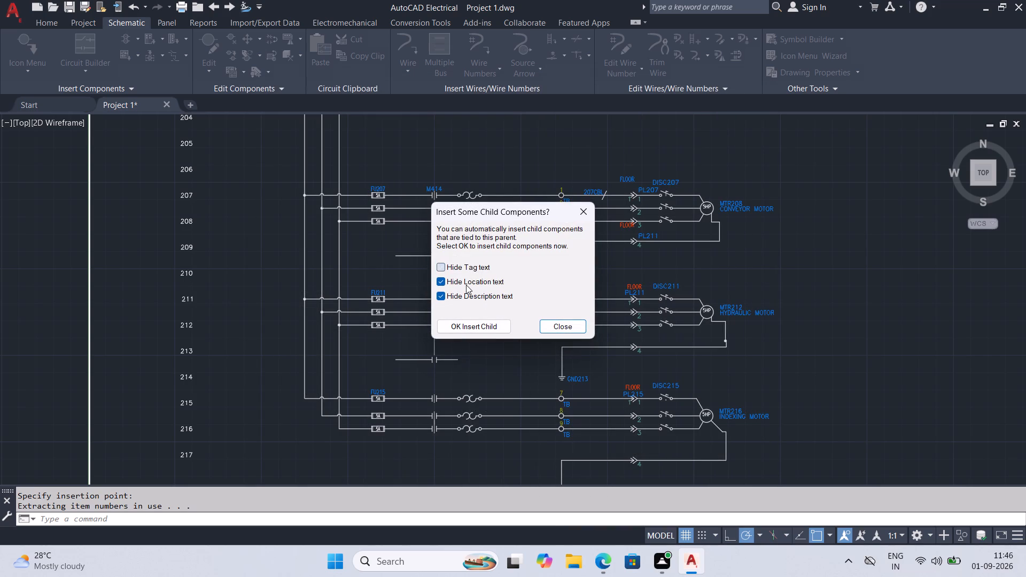
pyautogui.click(466, 285)
pyautogui.click(468, 295)
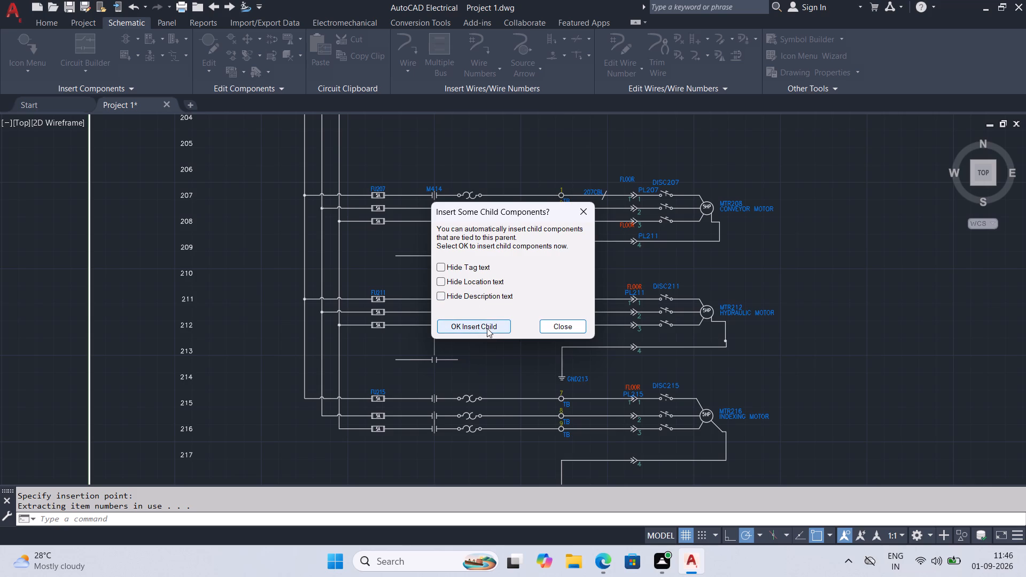
pyautogui.click(487, 328)
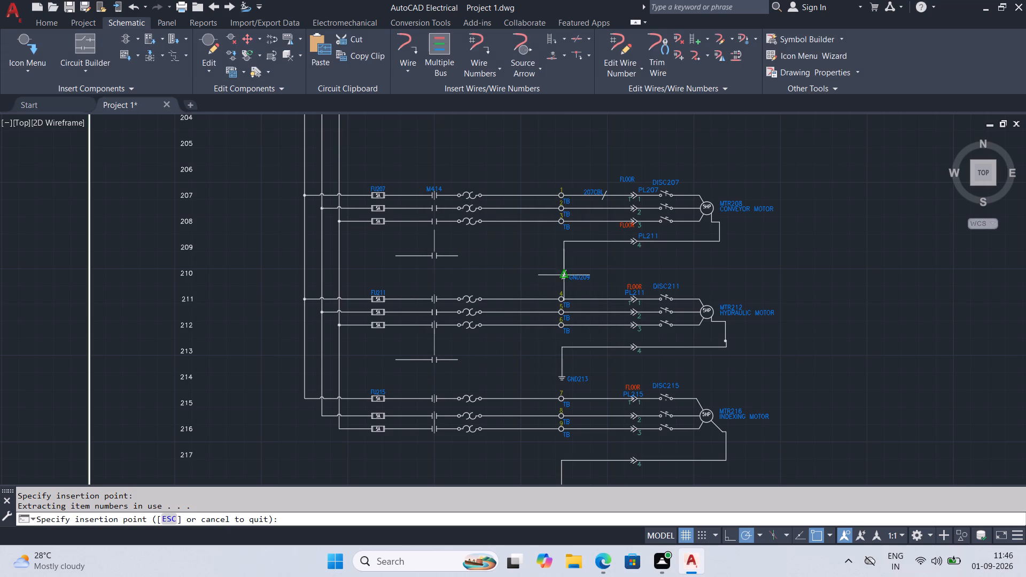
pyautogui.click(607, 205)
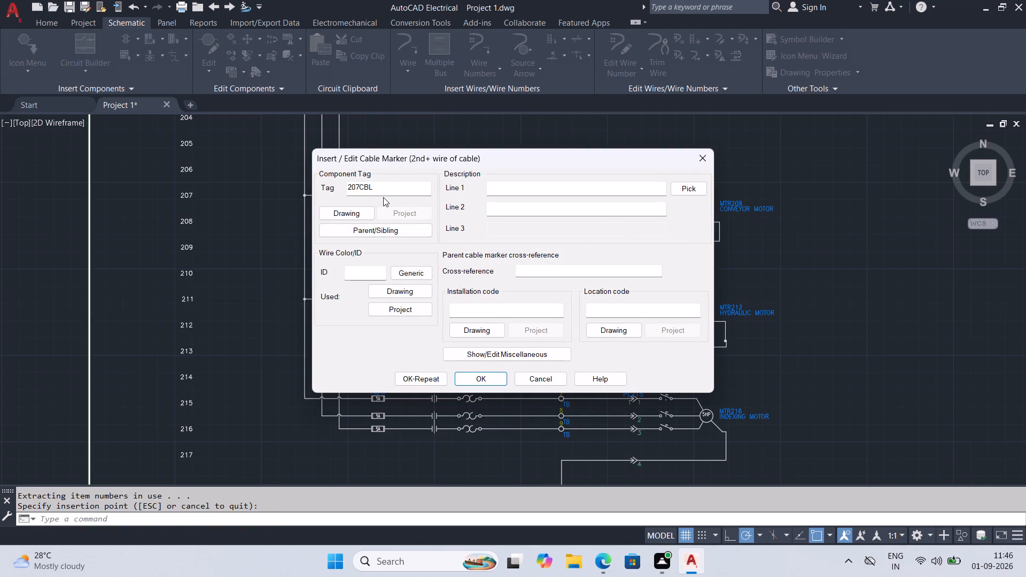
pyautogui.moveTo(383, 189); pyautogui.dragTo(298, 189)
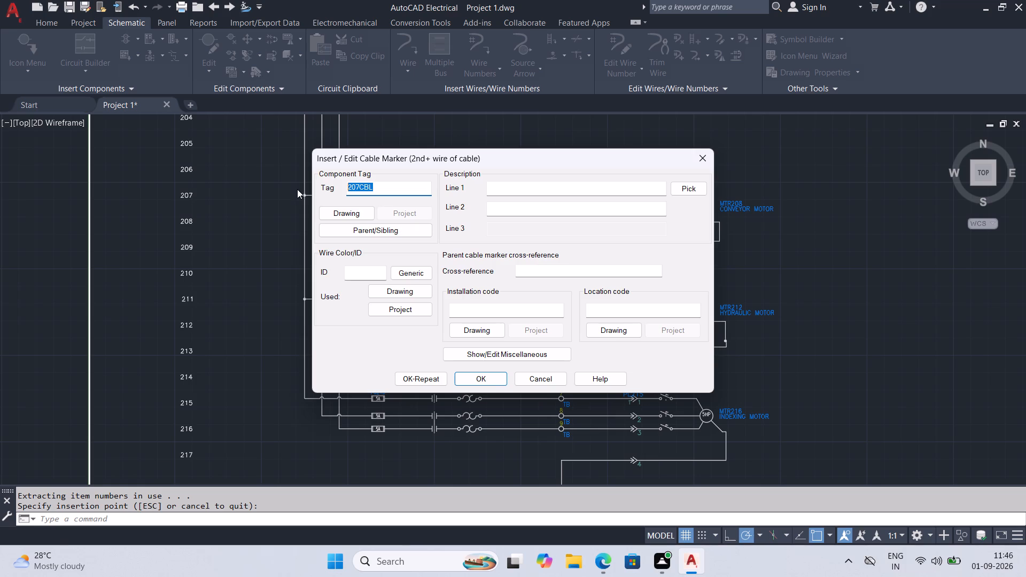
pyautogui.press('Delete')
pyautogui.click(527, 190)
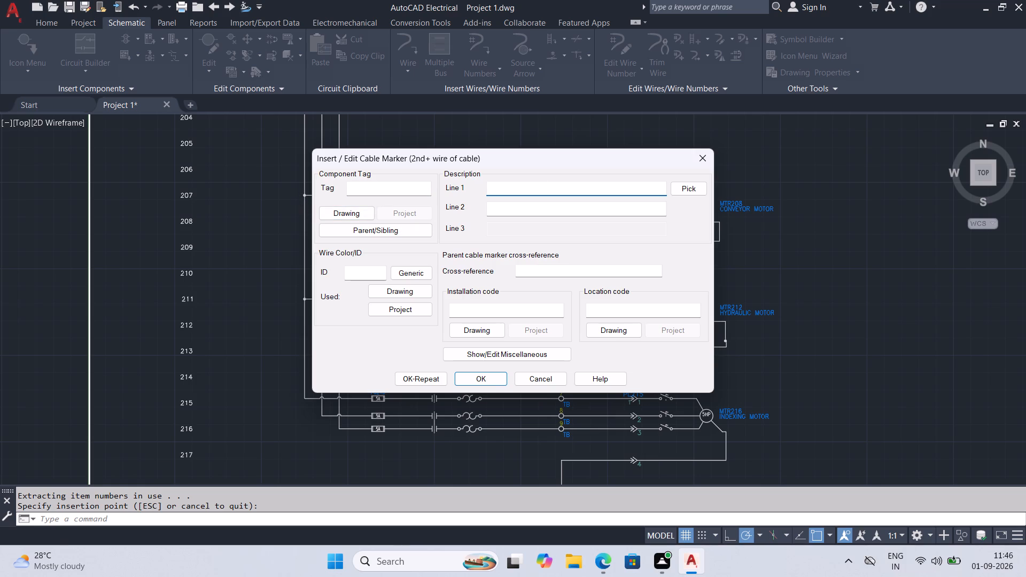
pyautogui.write('RE')
pyautogui.press('d')
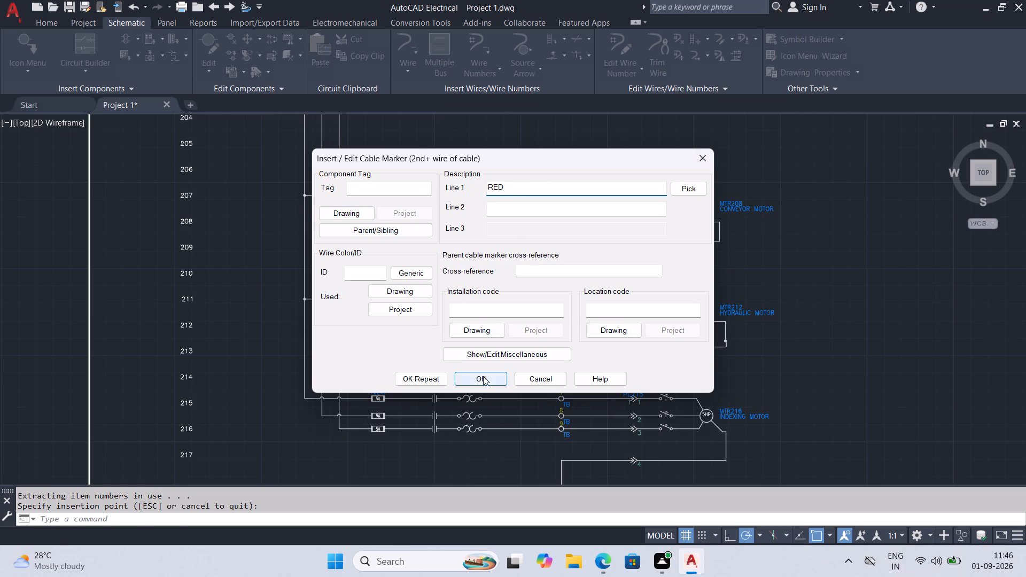
pyautogui.click(483, 376)
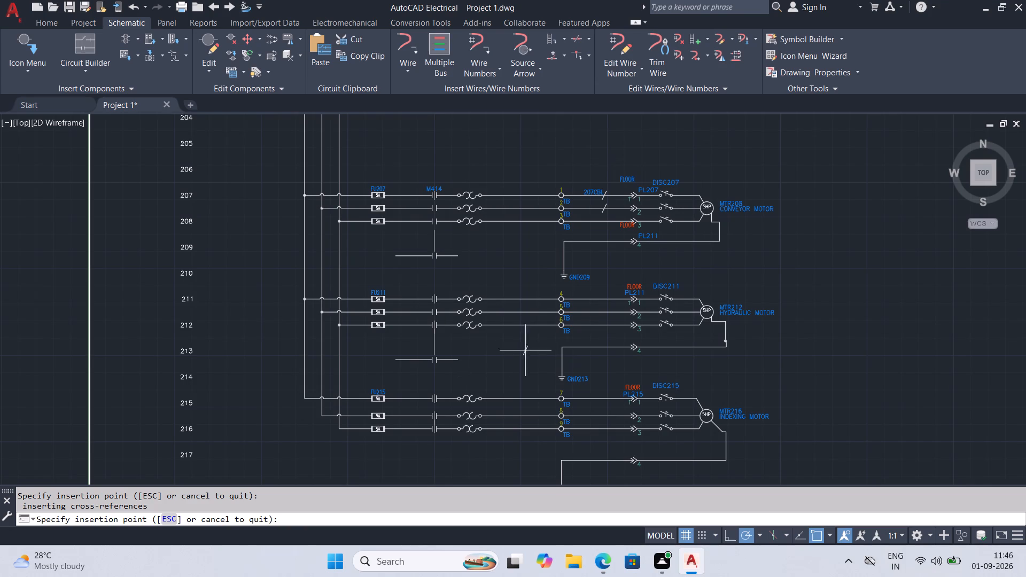
# Insert child cable markers with blank tags on the conveyor motor's third phase wire and its ground wire, aligned below the others.
pyautogui.click(605, 222)
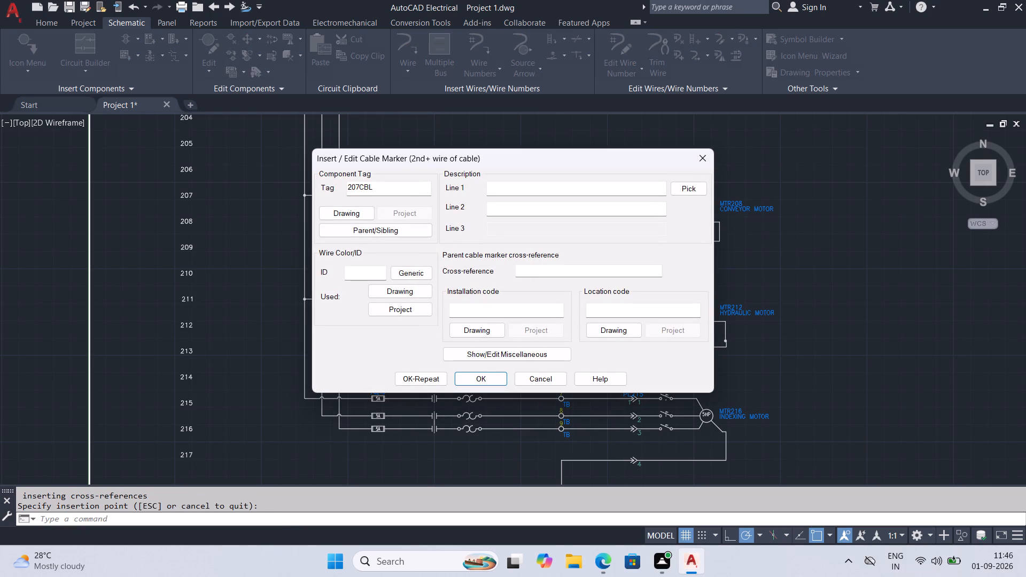
pyautogui.moveTo(399, 192); pyautogui.dragTo(247, 209)
pyautogui.press('Delete')
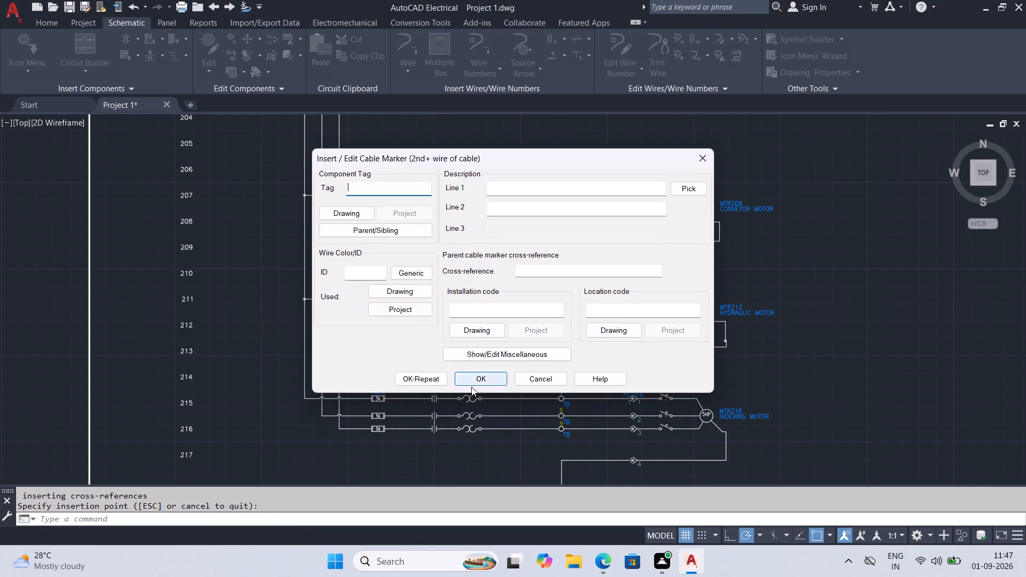
pyautogui.click(439, 378)
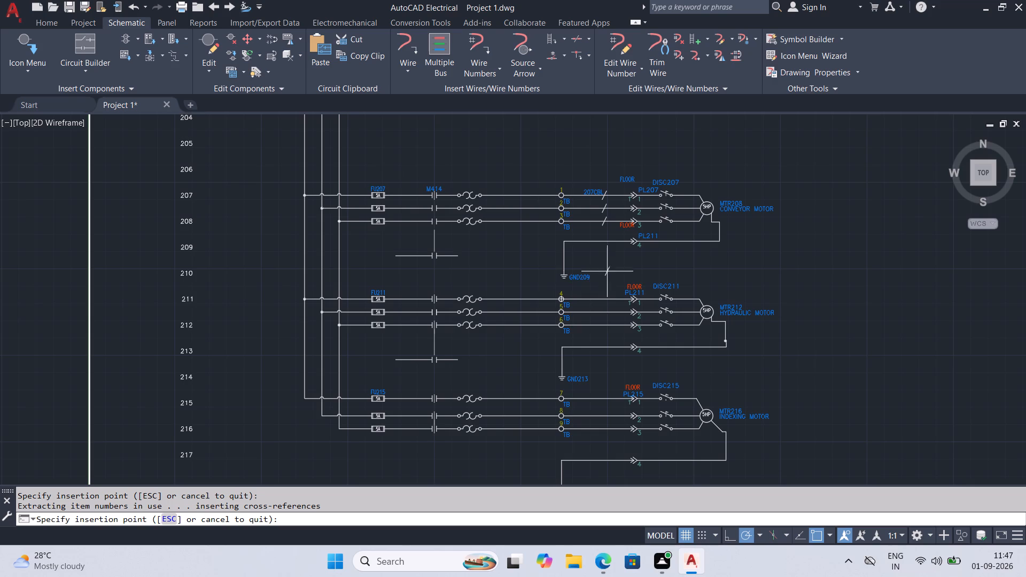
pyautogui.click(603, 240)
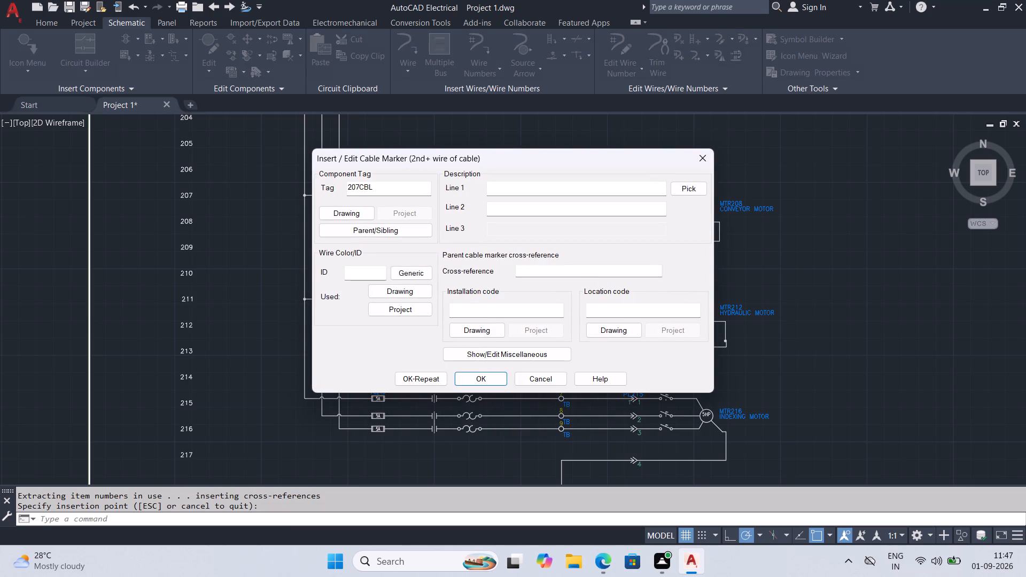
pyautogui.moveTo(398, 186); pyautogui.dragTo(282, 212)
pyautogui.press('Delete')
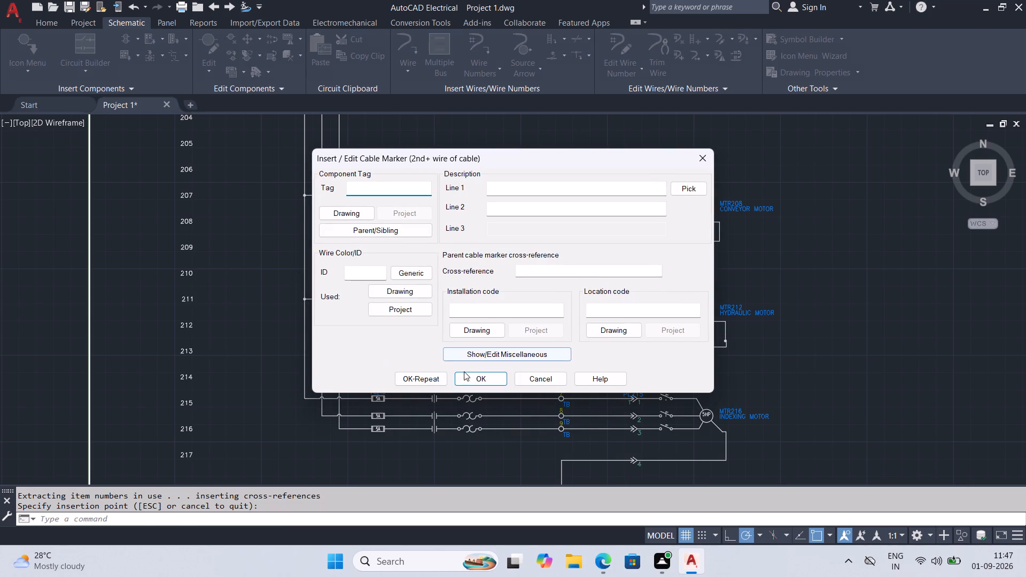
pyautogui.click(441, 377)
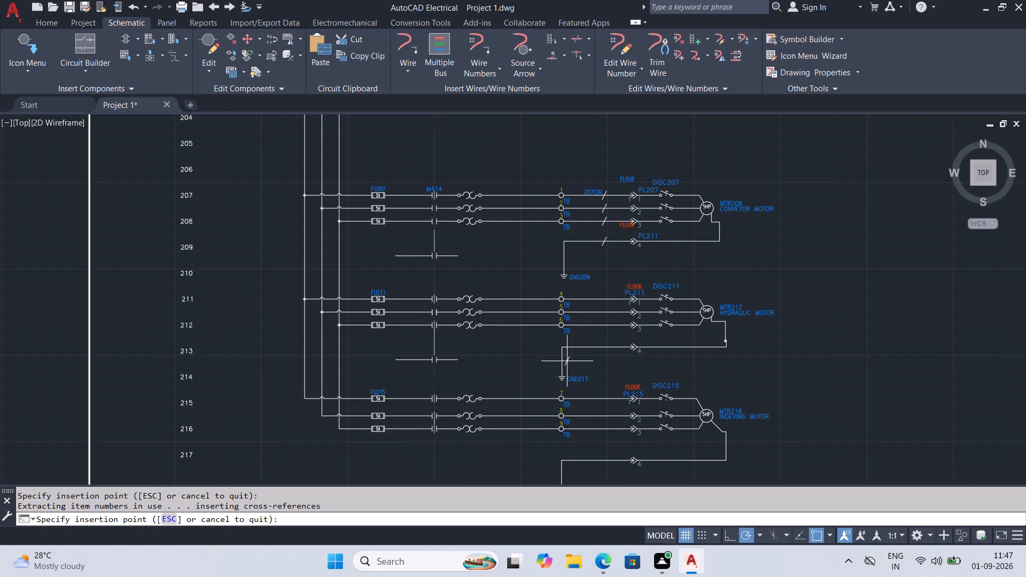
# Insert a child cable marker tagged 215CBL on the hydraulic motor's first phase wire, between terminal 4 and the connector.
pyautogui.click(603, 299)
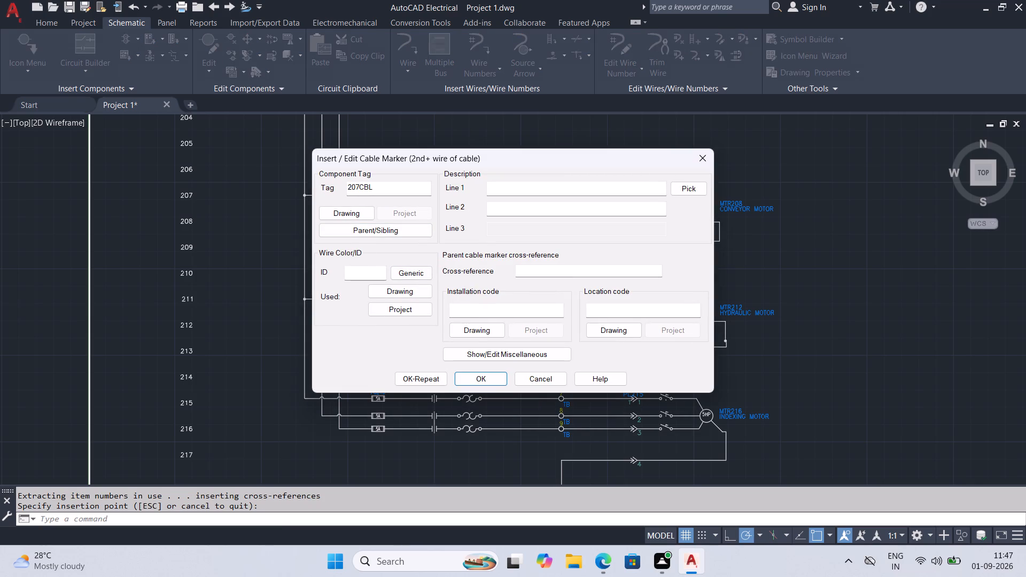
pyautogui.click(359, 187)
pyautogui.press('BackSpace')
pyautogui.press('BackSpace')
pyautogui.press('1')
pyautogui.press('5')
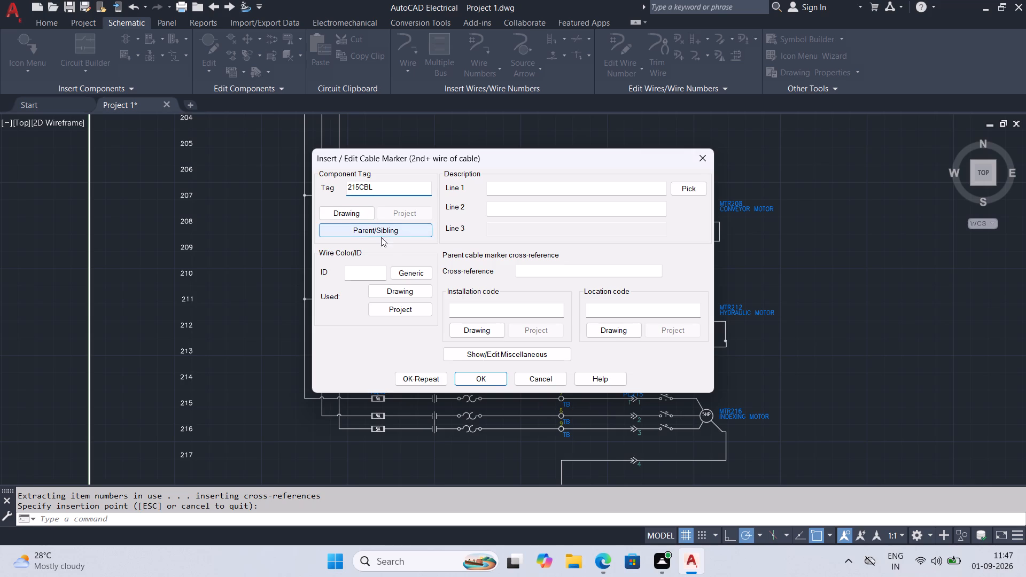
pyautogui.click(495, 380)
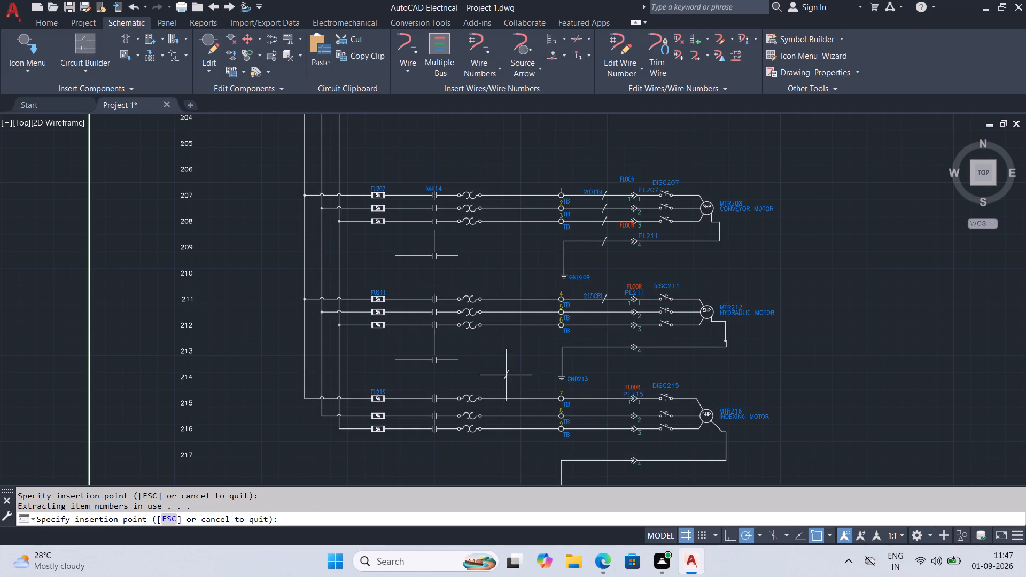
# Insert child cable markers with blank tags on the hydraulic motor's second and third phase wires, aligned below the 215CBL marker.
pyautogui.click(603, 313)
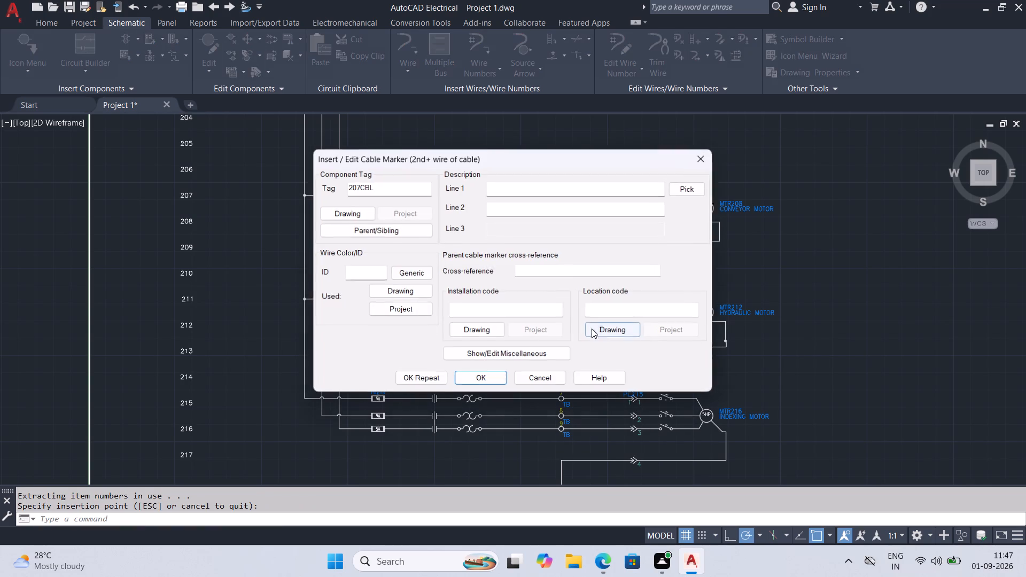
pyautogui.moveTo(400, 188); pyautogui.dragTo(308, 208)
pyautogui.press('Delete')
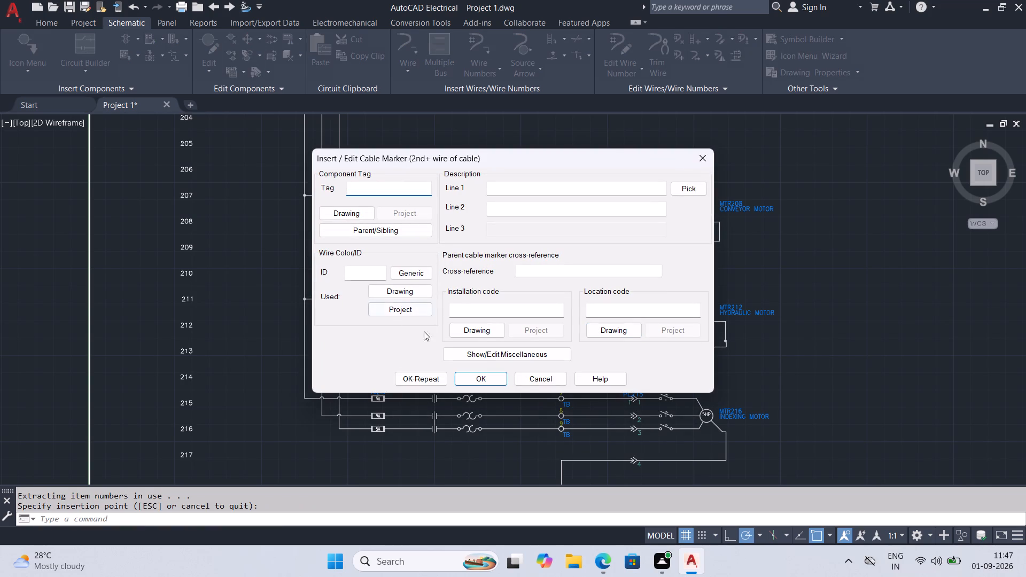
pyautogui.click(500, 380)
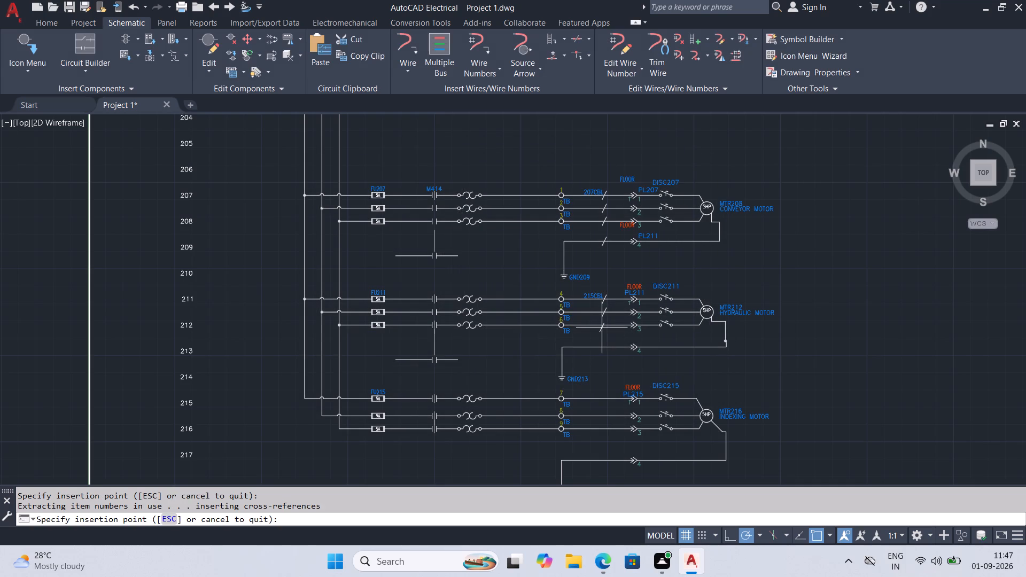
pyautogui.click(604, 325)
pyautogui.moveTo(397, 190); pyautogui.dragTo(239, 213)
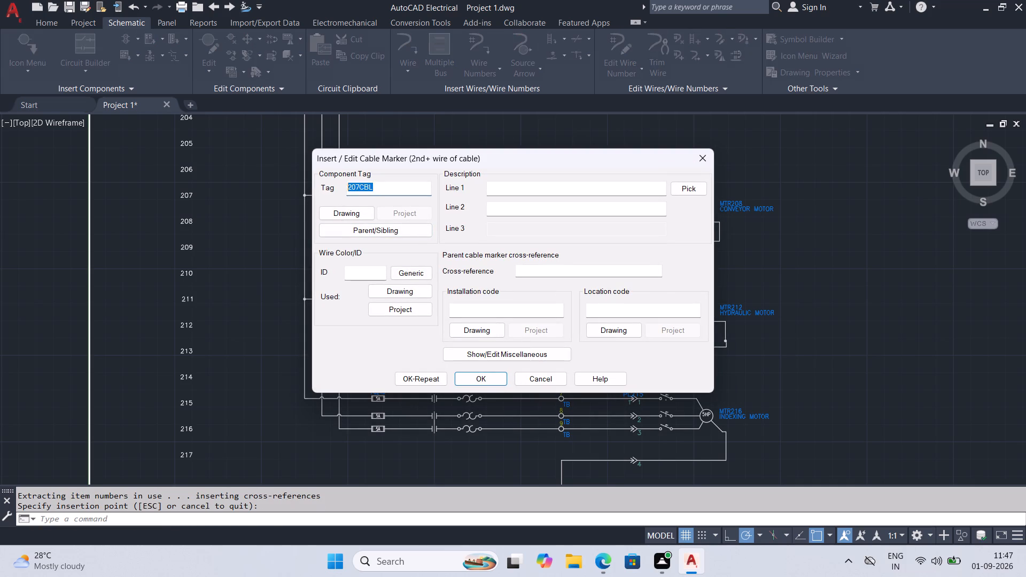
pyautogui.moveTo(239, 213); pyautogui.dragTo(235, 216)
pyautogui.press('Delete')
pyautogui.click(492, 373)
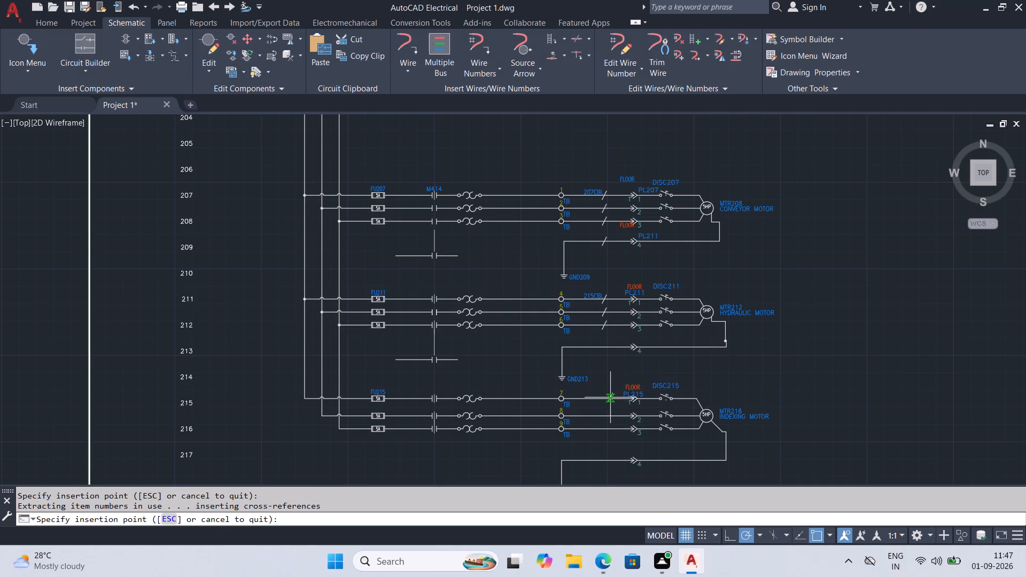
# Insert child cable markers with blank tags on the indexing motor's first and second phase wires, between the terminals and the connectors.
pyautogui.click(604, 400)
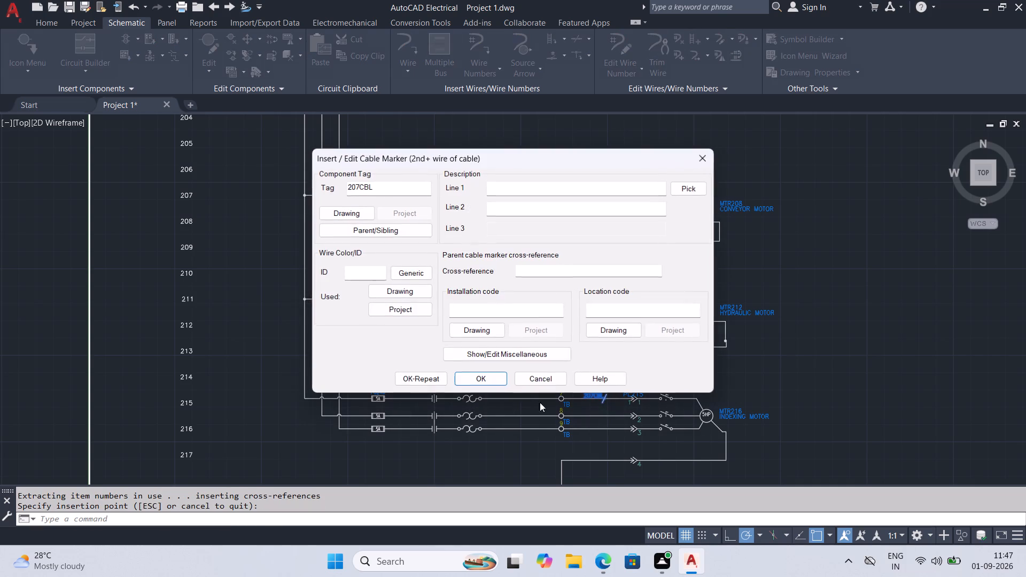
pyautogui.moveTo(382, 189); pyautogui.dragTo(297, 222)
pyautogui.press('Delete')
pyautogui.click(495, 381)
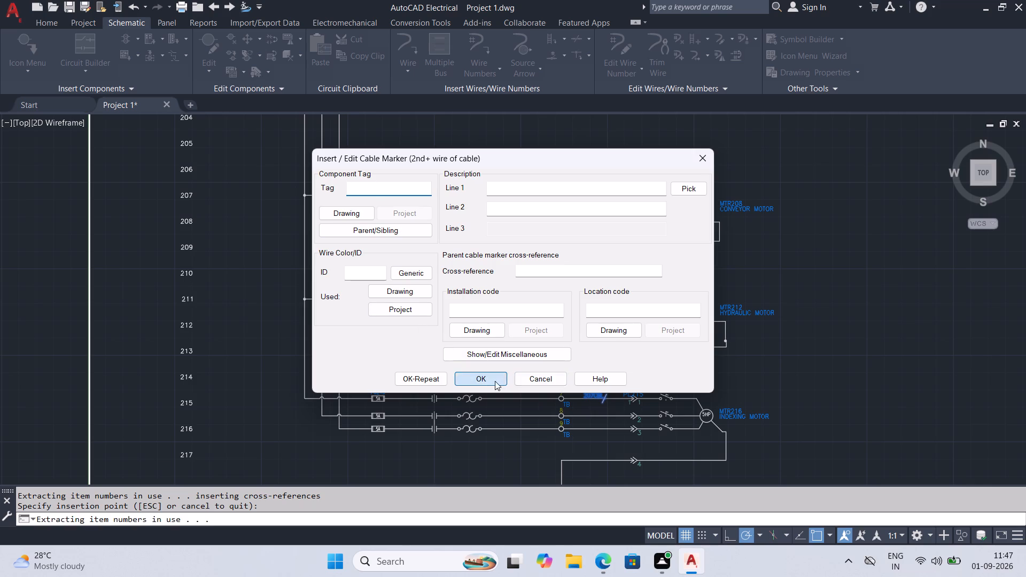
pyautogui.moveTo(555, 415); pyautogui.dragTo(555, 349, button='middle')
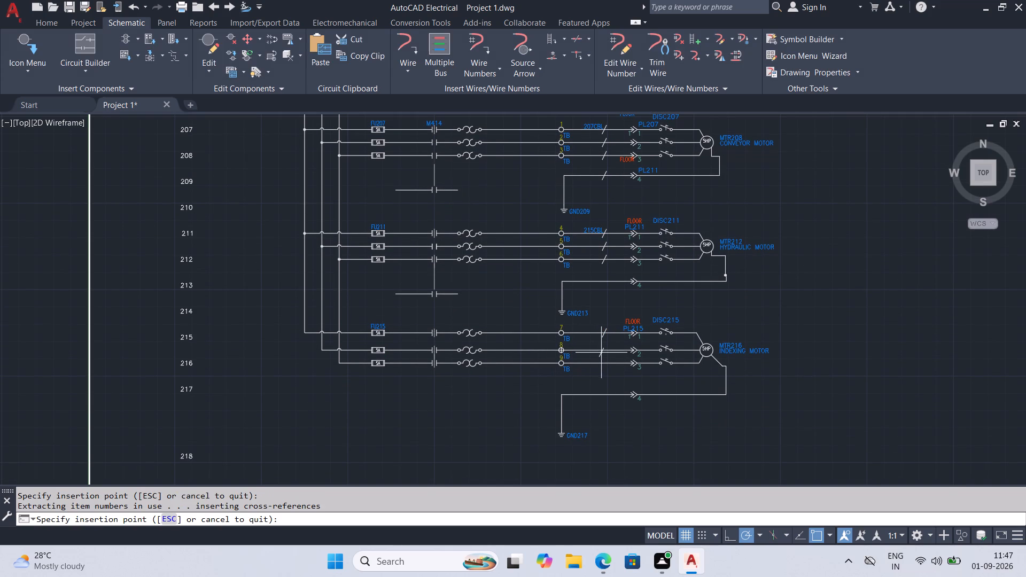
pyautogui.click(604, 350)
pyautogui.moveTo(390, 186); pyautogui.dragTo(133, 268)
pyautogui.press('Delete')
pyautogui.click(470, 379)
# Insert child cable markers with blank tags on the indexing motor's third phase wire and its ground wire, and end the insertion.
pyautogui.click(604, 360)
pyautogui.press('Delete')
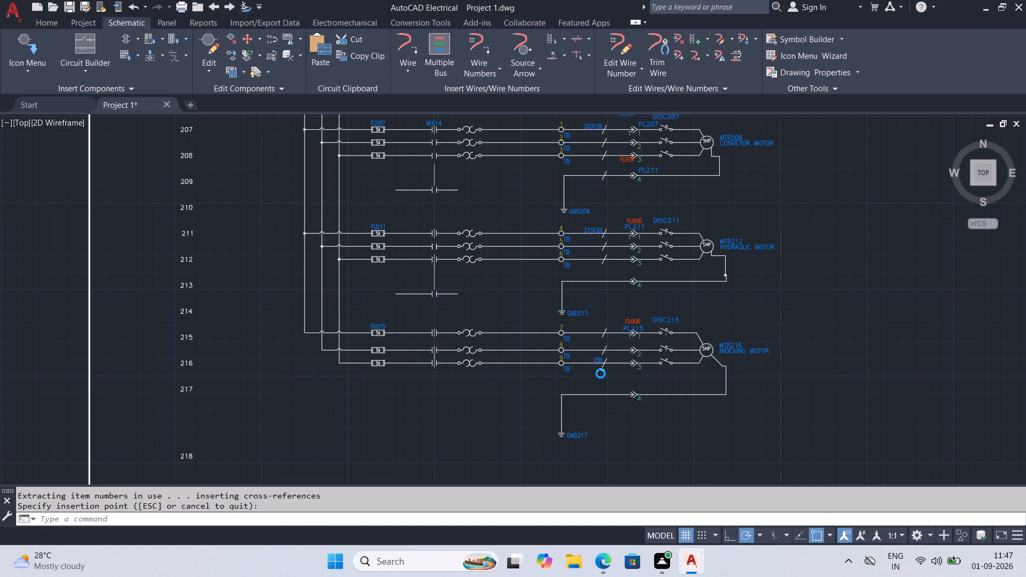
pyautogui.moveTo(371, 189); pyautogui.dragTo(270, 224)
pyautogui.press('Delete')
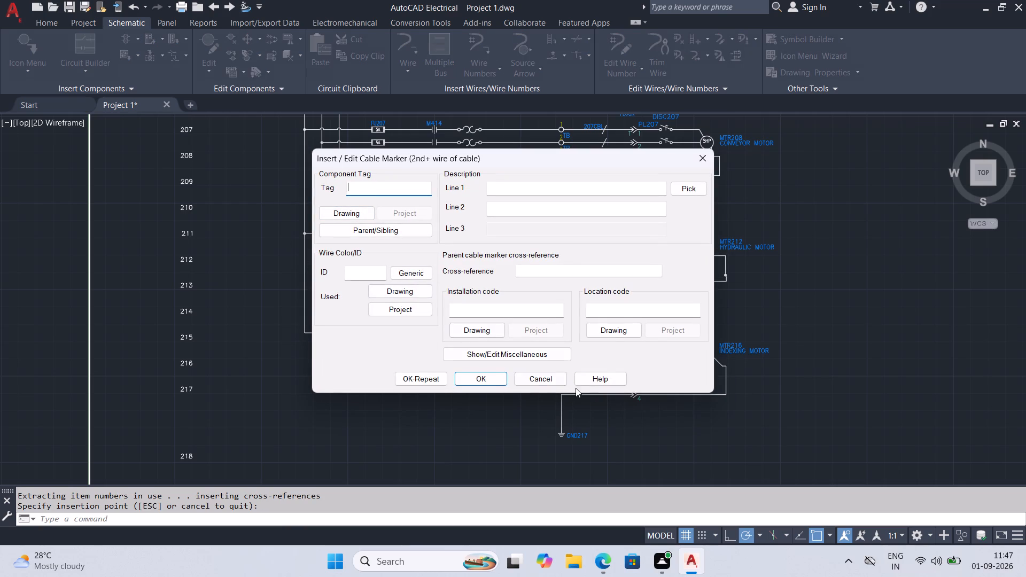
pyautogui.click(506, 380)
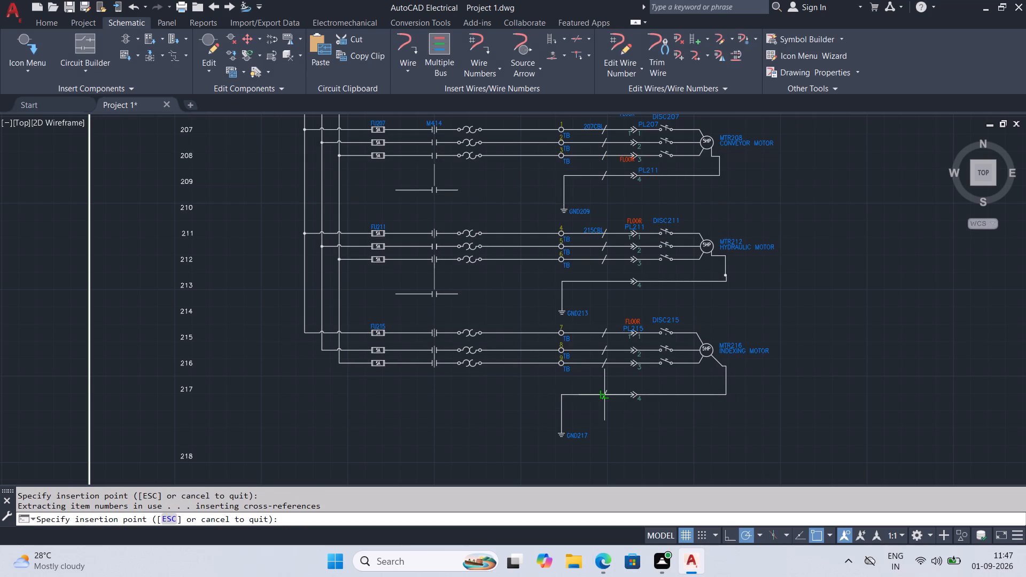
pyautogui.click(603, 395)
pyautogui.moveTo(393, 190); pyautogui.dragTo(46, 298)
pyautogui.press('Delete')
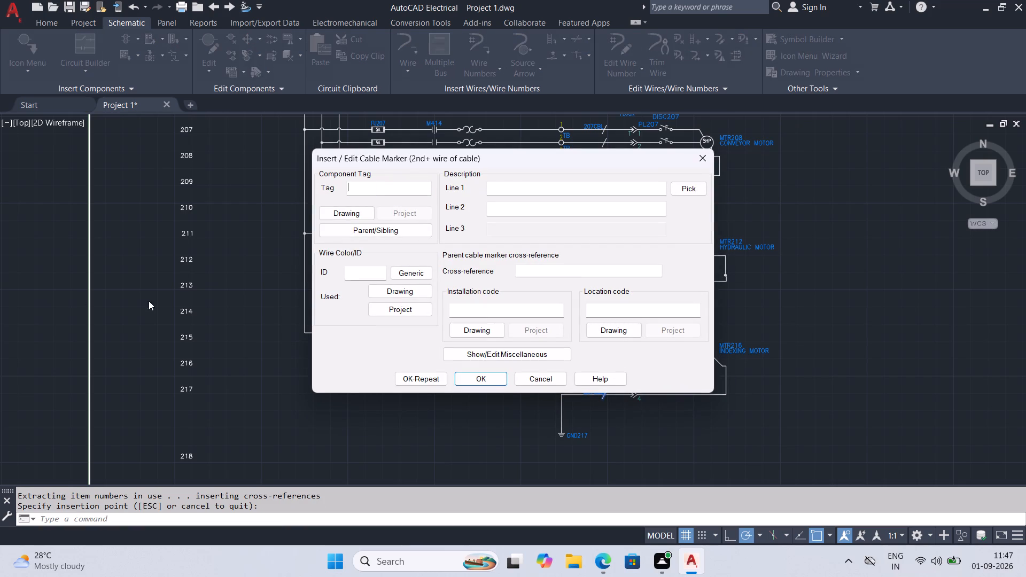
pyautogui.click(452, 384)
pyautogui.click(476, 378)
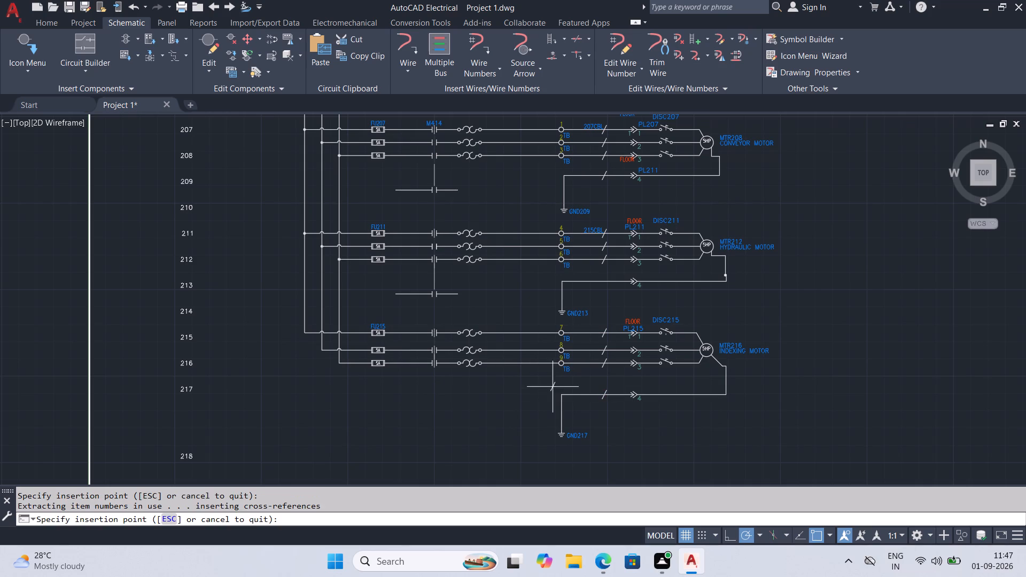
pyautogui.press('Return')
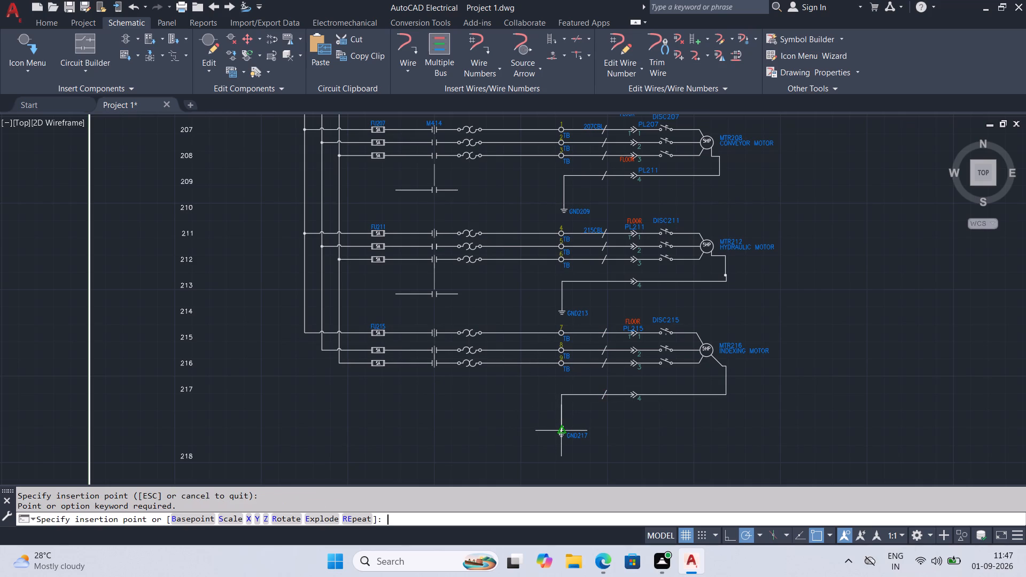
pyautogui.press('Return')
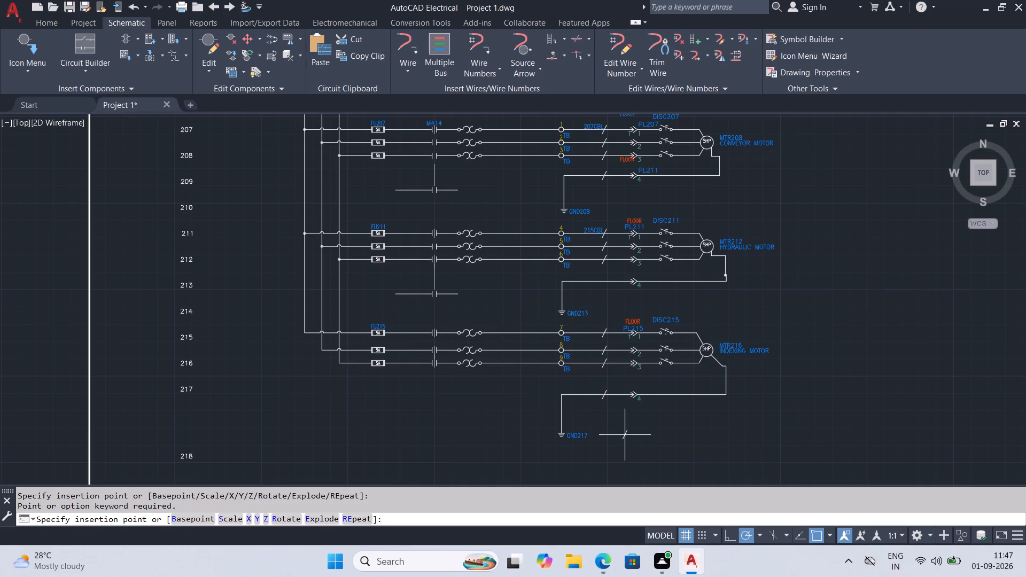
pyautogui.press('Escape')
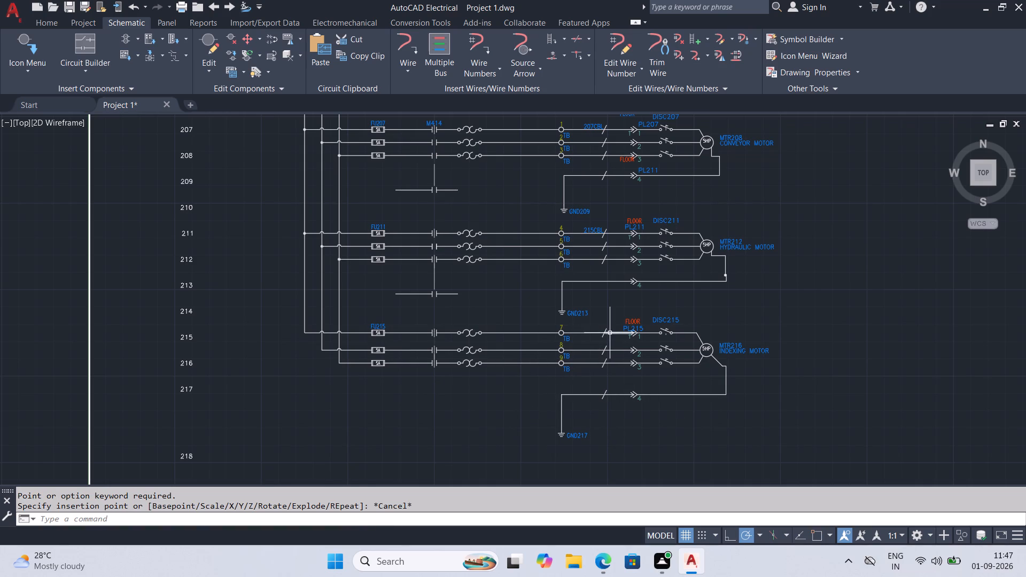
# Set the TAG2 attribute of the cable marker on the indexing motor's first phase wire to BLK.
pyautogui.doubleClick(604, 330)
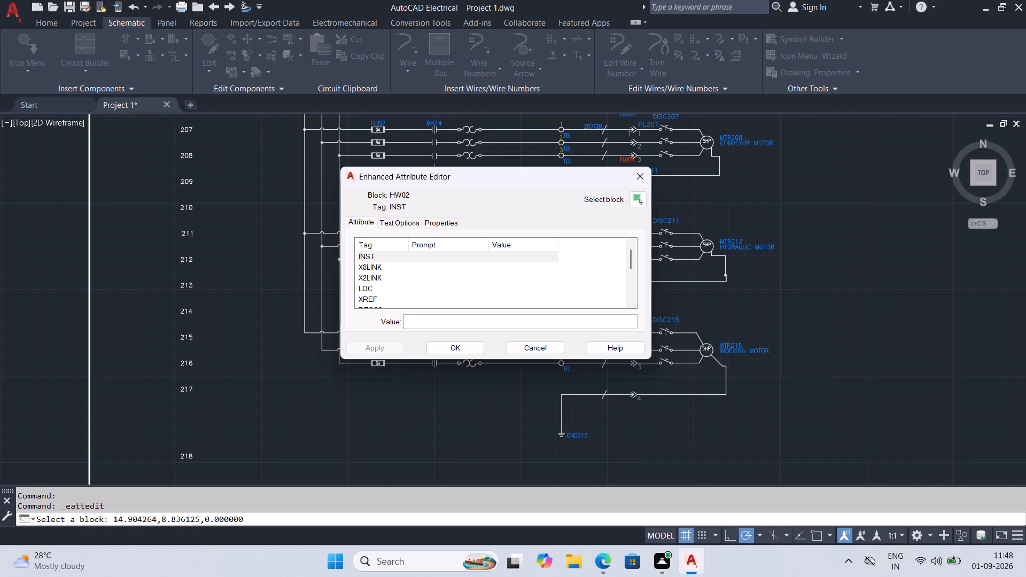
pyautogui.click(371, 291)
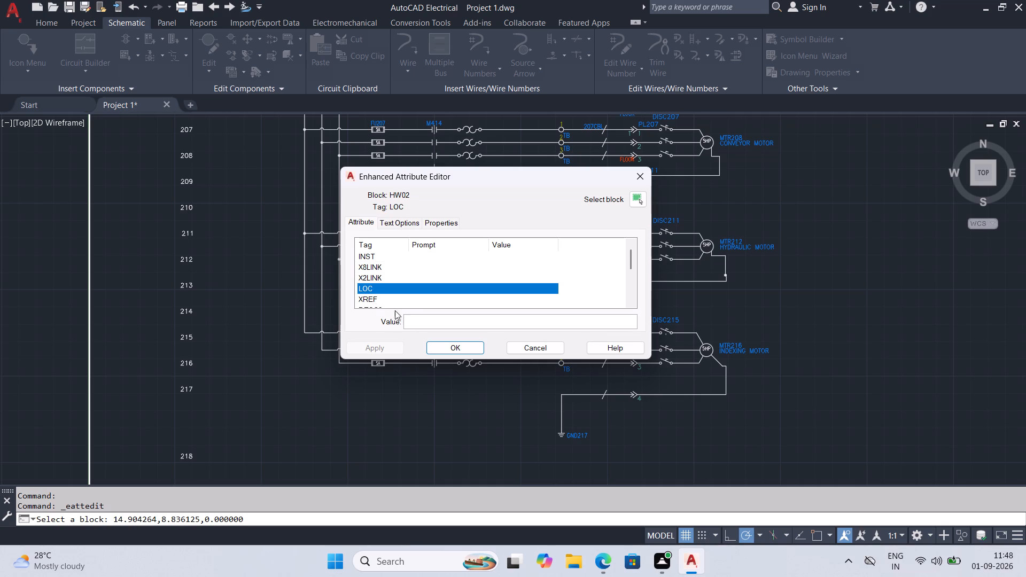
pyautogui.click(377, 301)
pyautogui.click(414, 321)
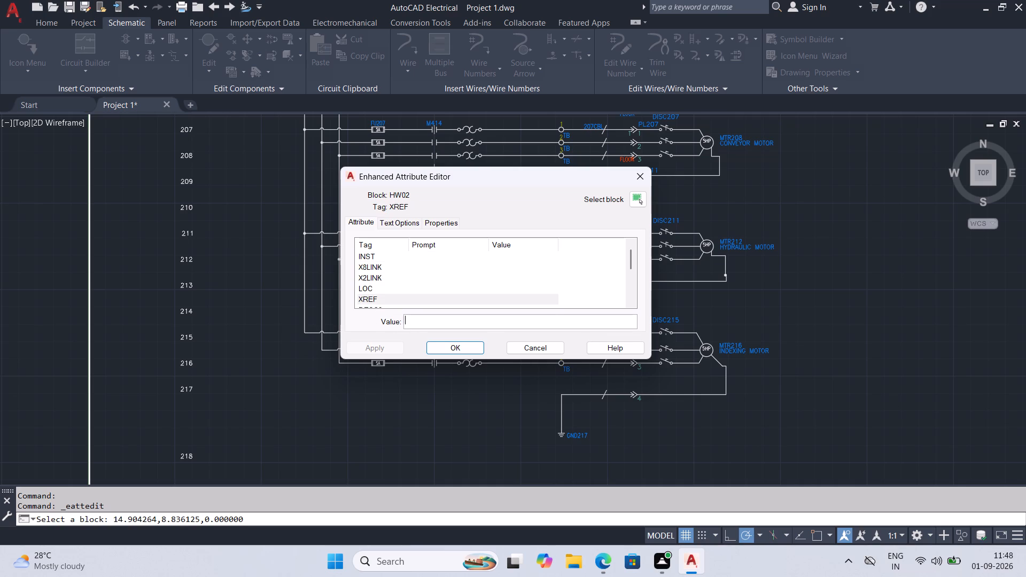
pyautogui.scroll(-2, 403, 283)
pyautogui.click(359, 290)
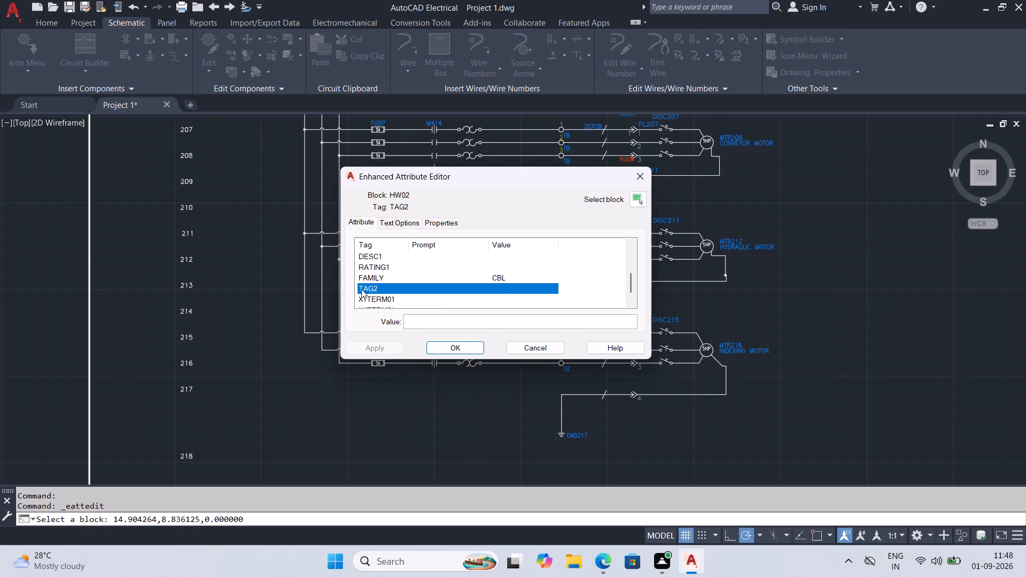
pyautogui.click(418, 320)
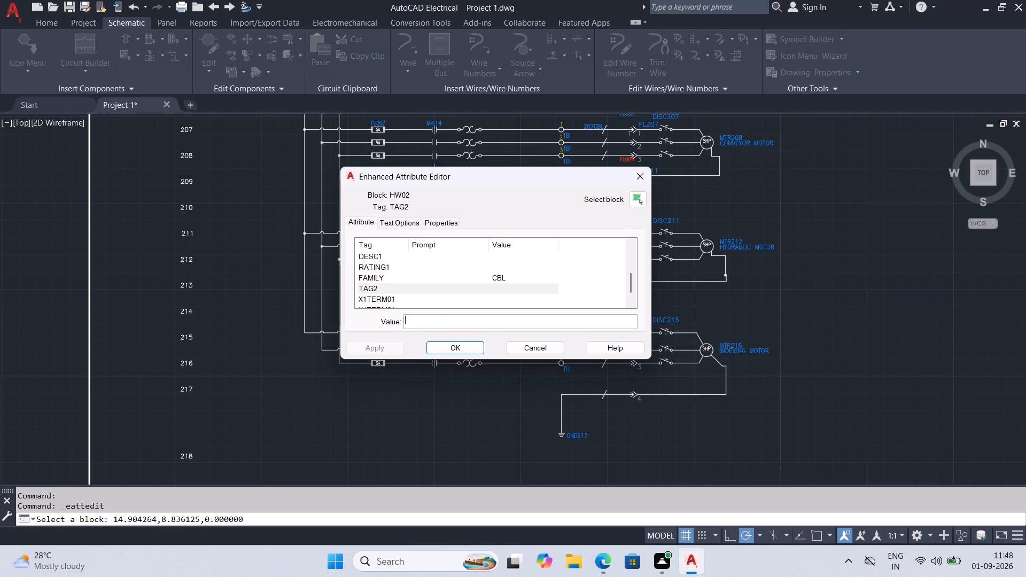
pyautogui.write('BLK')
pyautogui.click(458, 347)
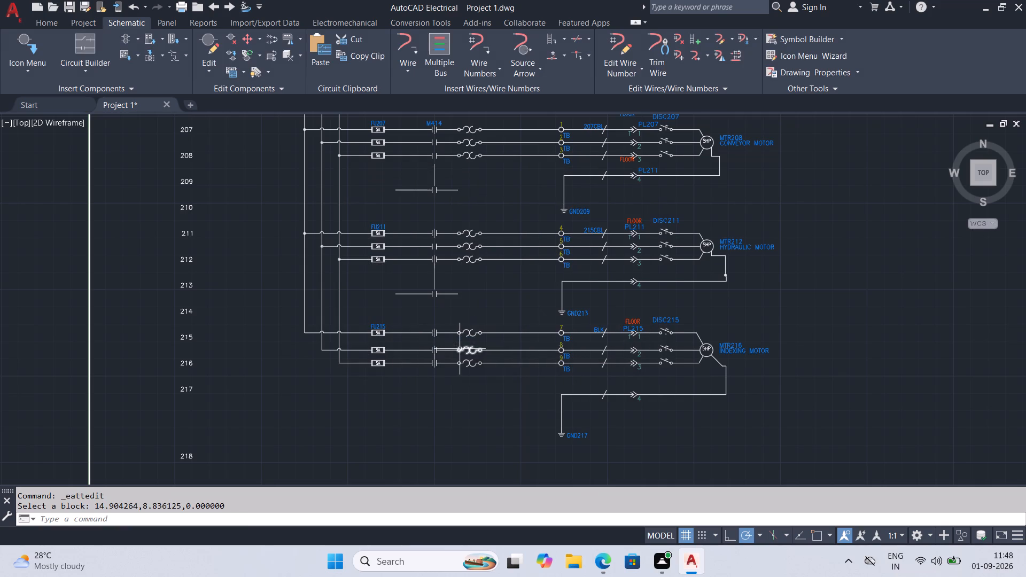
# Set the TAG2 attribute of the cable marker on the indexing motor's first phase wire to 215CBL.
pyautogui.doubleClick(597, 328)
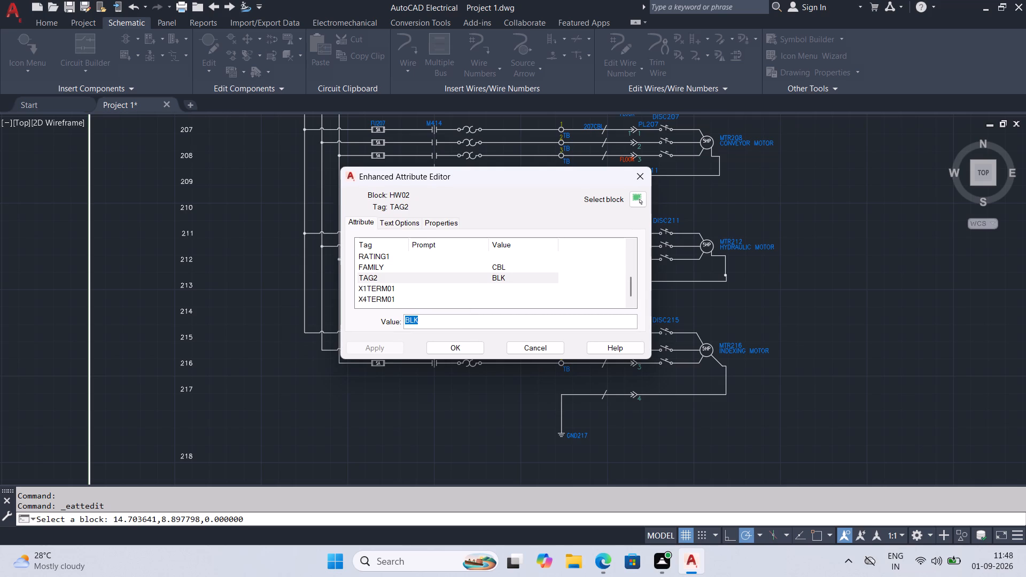
pyautogui.write('215')
pyautogui.write('CBL')
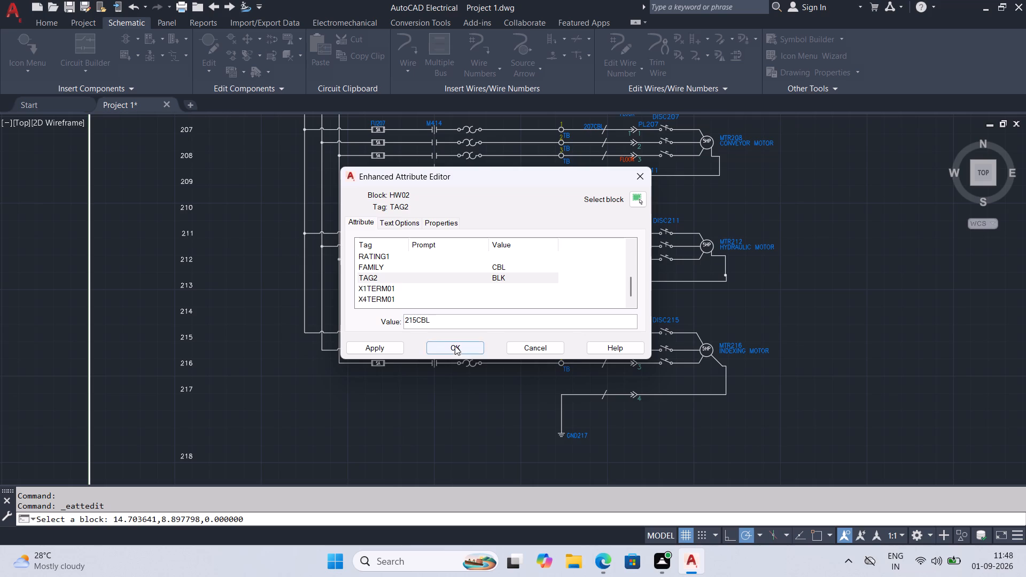
pyautogui.click(453, 349)
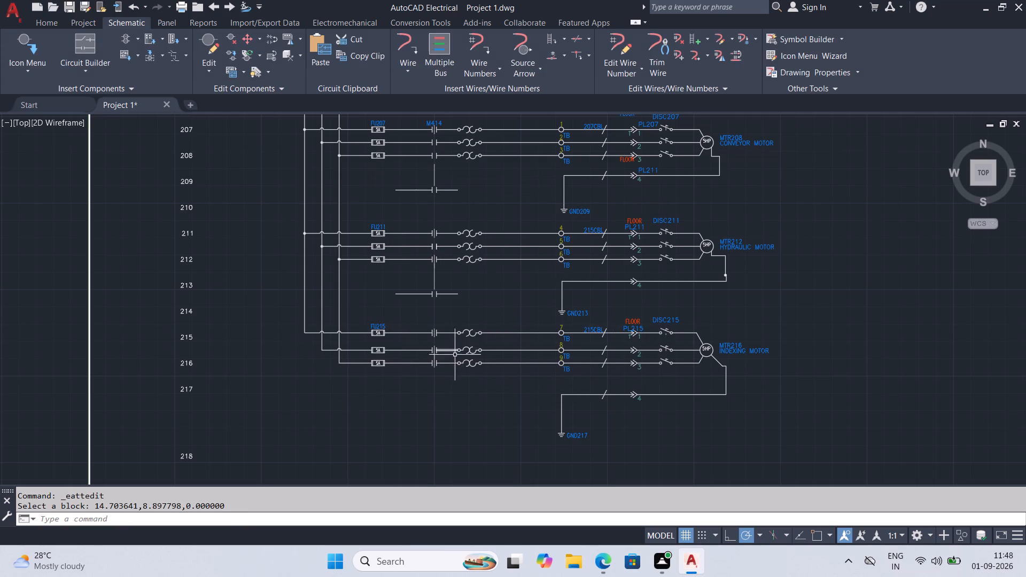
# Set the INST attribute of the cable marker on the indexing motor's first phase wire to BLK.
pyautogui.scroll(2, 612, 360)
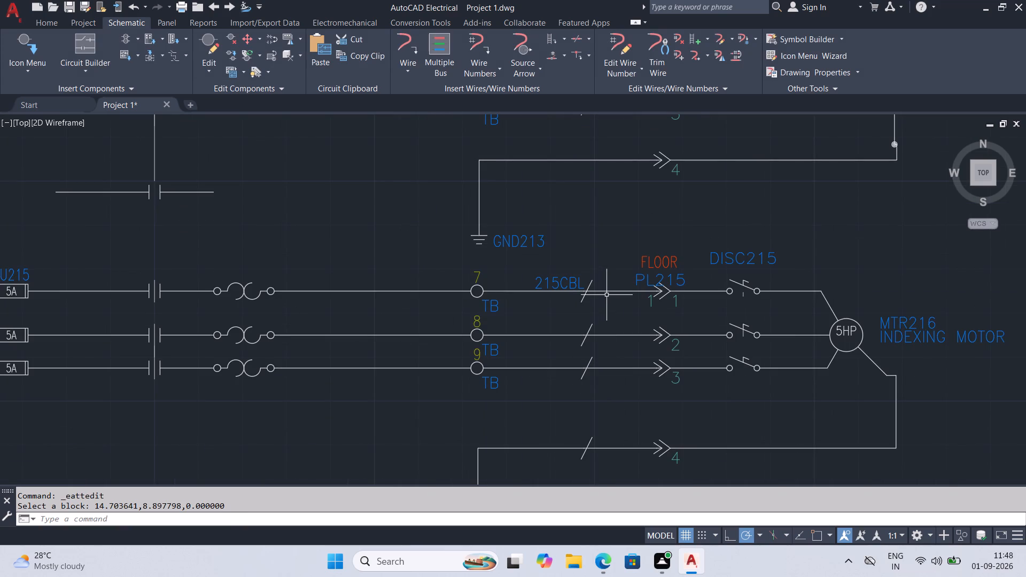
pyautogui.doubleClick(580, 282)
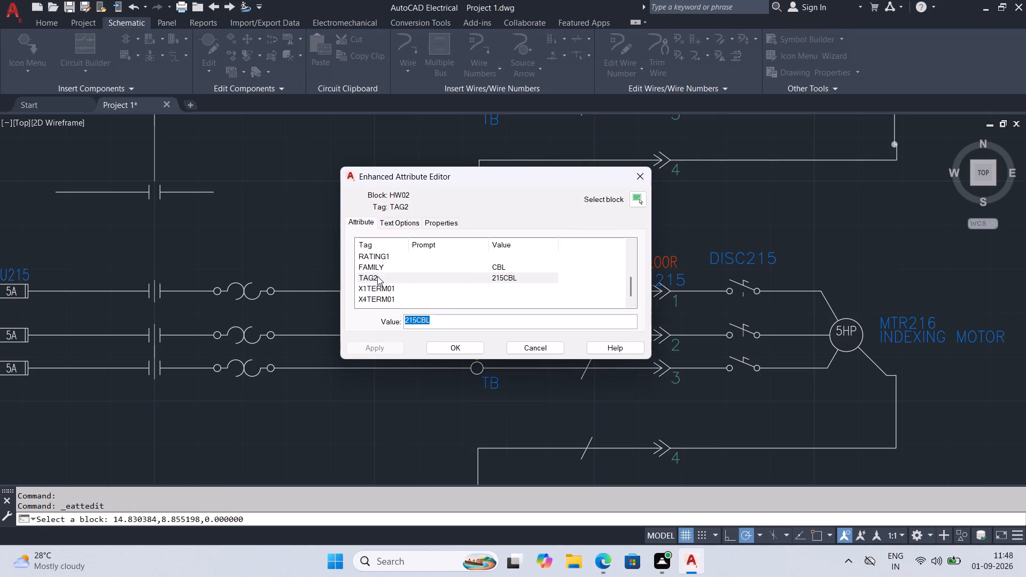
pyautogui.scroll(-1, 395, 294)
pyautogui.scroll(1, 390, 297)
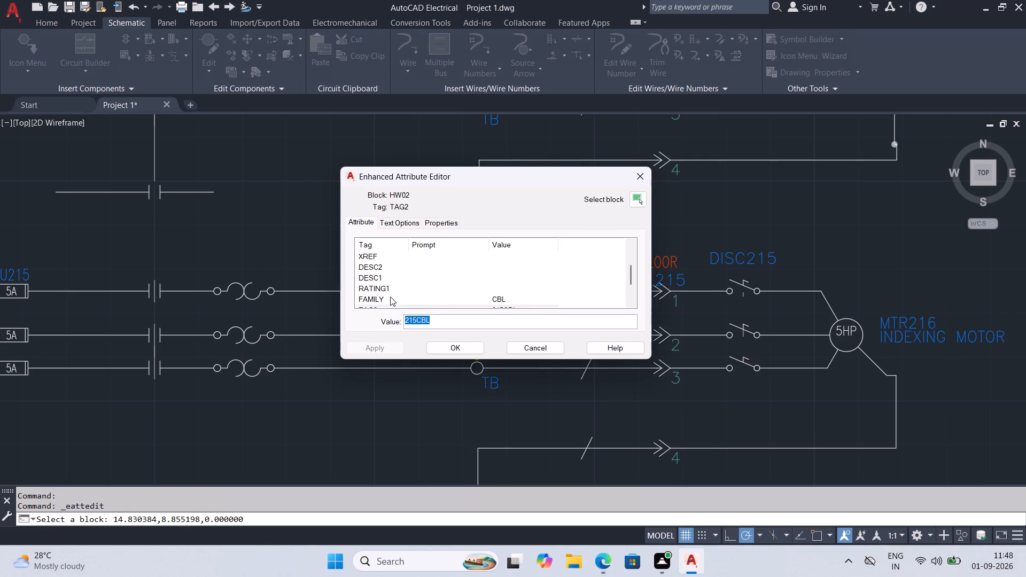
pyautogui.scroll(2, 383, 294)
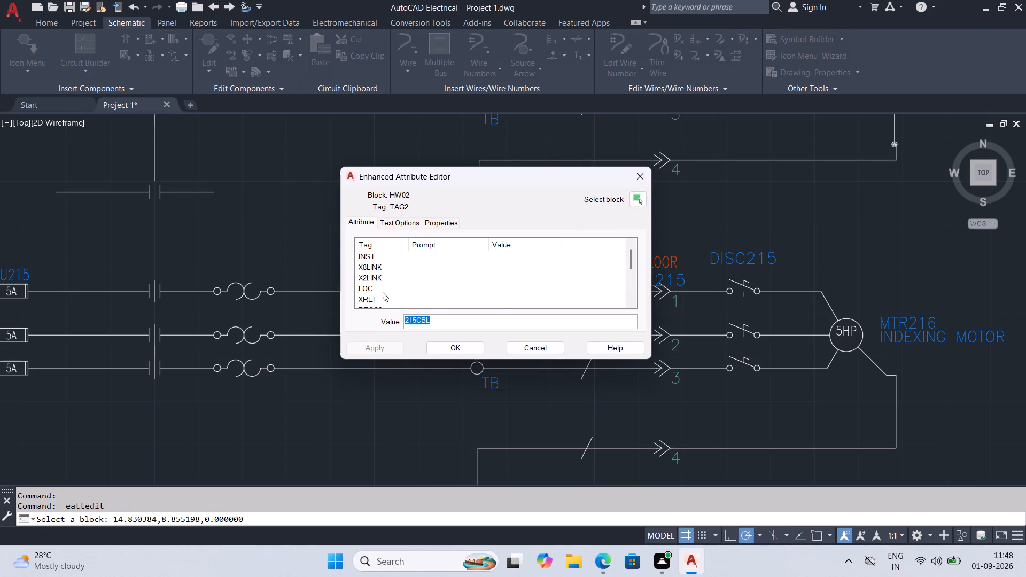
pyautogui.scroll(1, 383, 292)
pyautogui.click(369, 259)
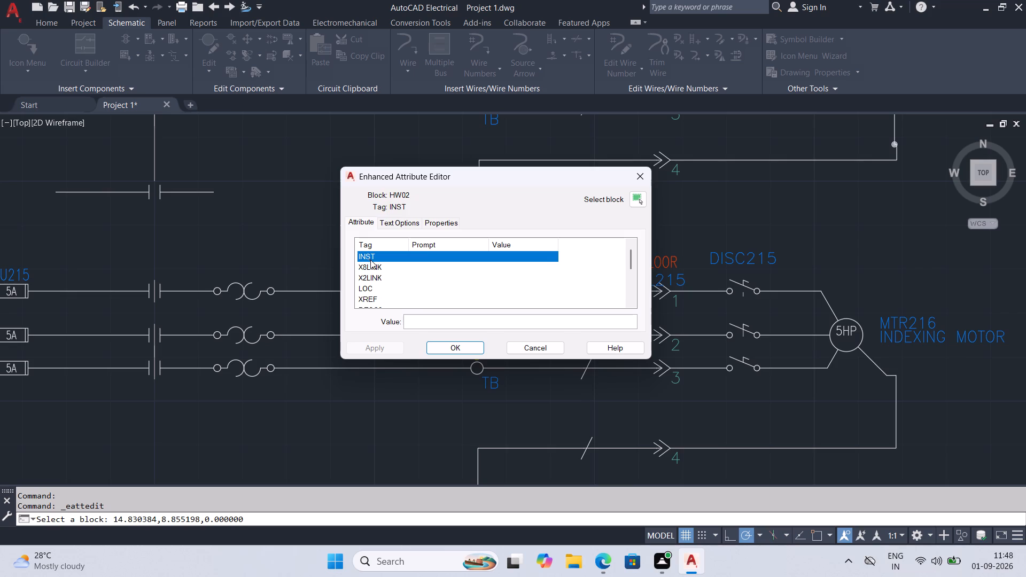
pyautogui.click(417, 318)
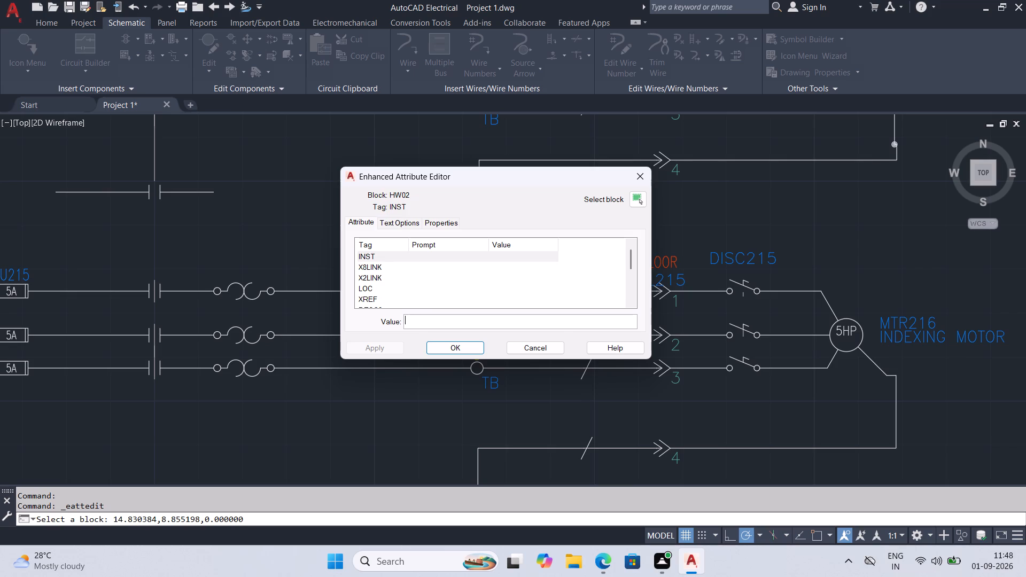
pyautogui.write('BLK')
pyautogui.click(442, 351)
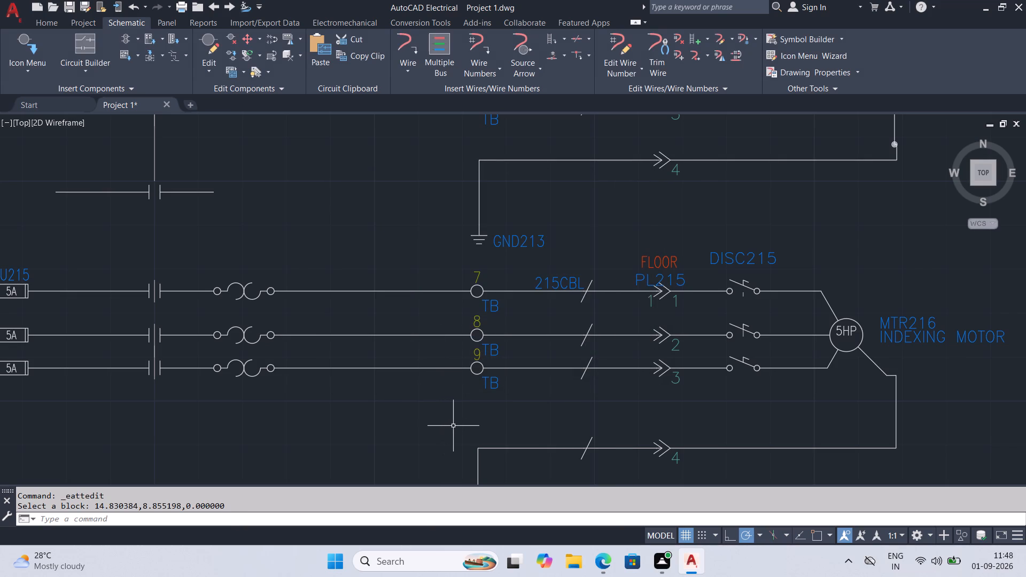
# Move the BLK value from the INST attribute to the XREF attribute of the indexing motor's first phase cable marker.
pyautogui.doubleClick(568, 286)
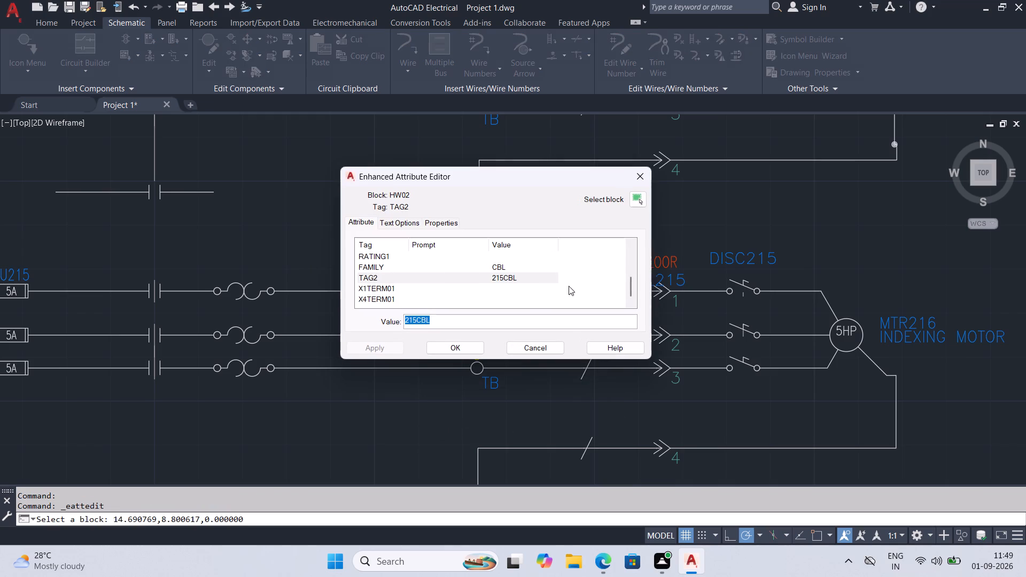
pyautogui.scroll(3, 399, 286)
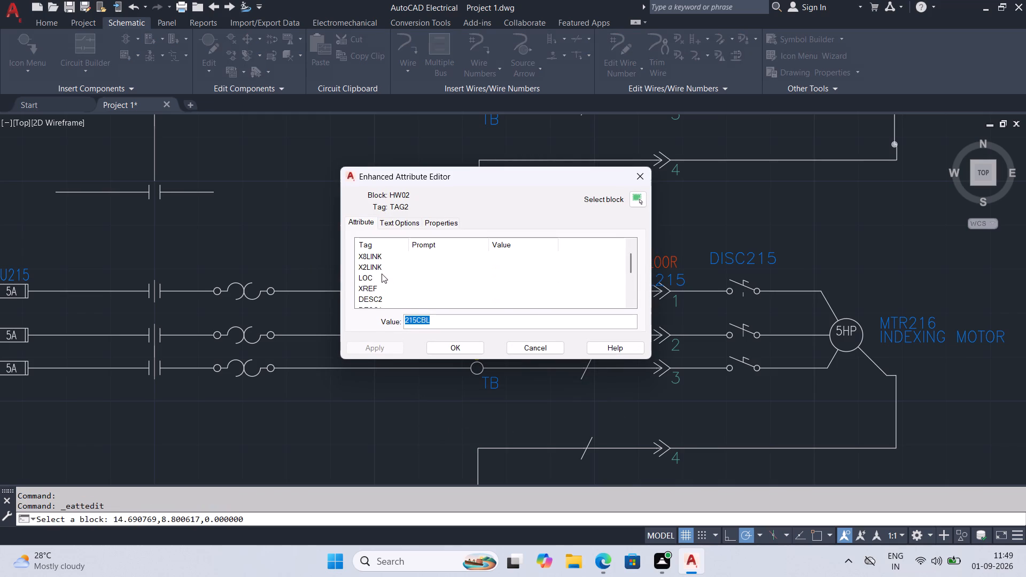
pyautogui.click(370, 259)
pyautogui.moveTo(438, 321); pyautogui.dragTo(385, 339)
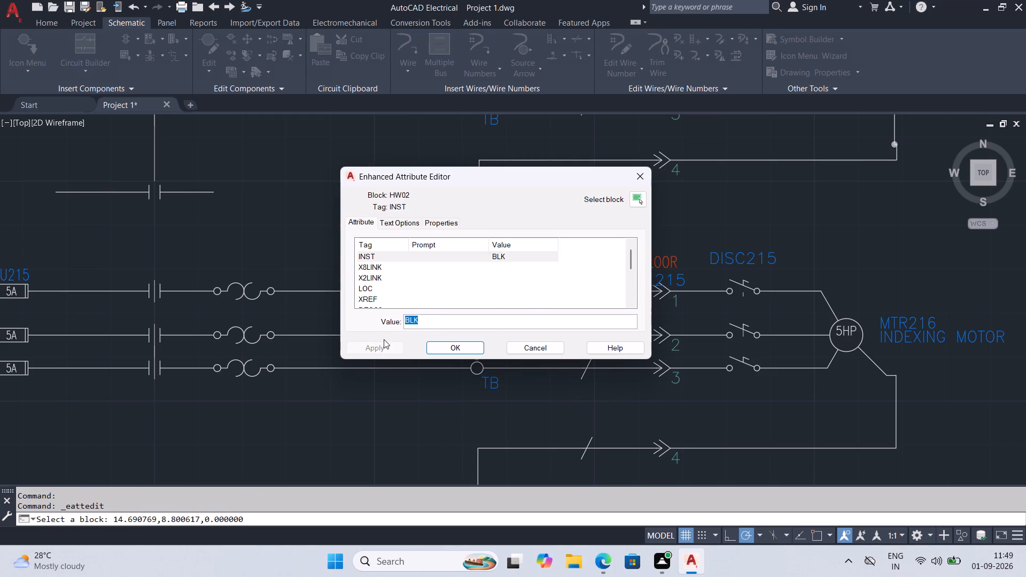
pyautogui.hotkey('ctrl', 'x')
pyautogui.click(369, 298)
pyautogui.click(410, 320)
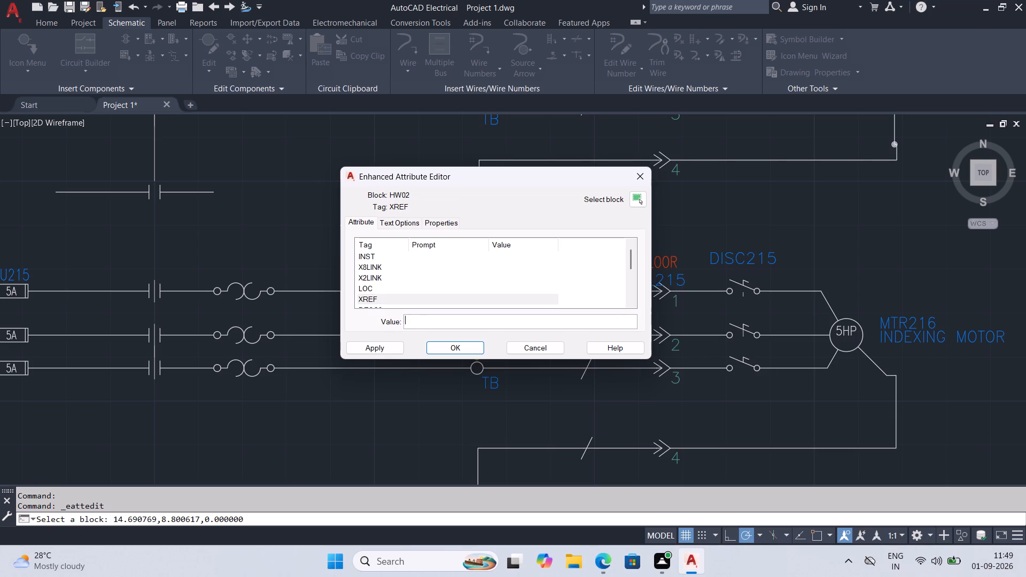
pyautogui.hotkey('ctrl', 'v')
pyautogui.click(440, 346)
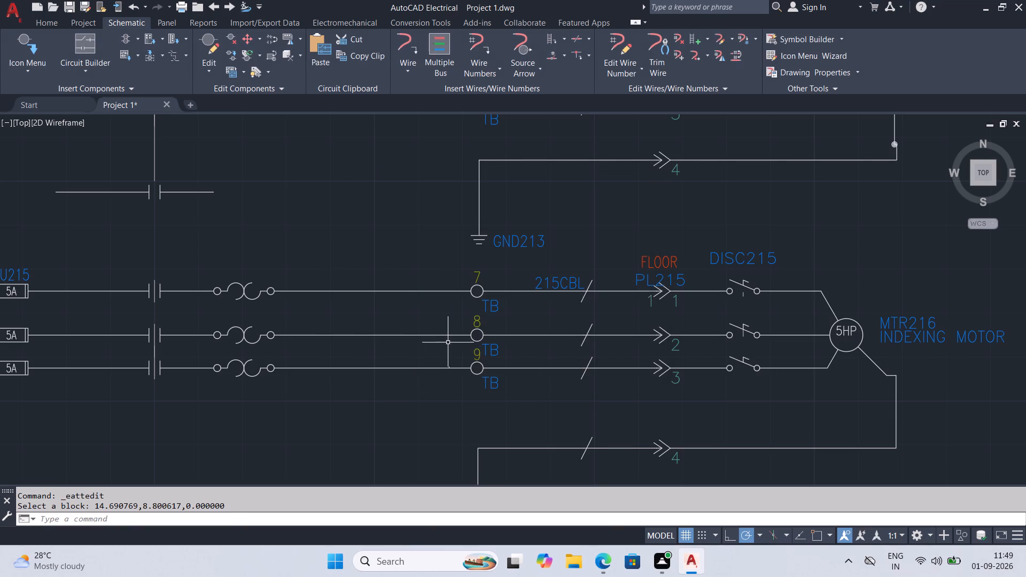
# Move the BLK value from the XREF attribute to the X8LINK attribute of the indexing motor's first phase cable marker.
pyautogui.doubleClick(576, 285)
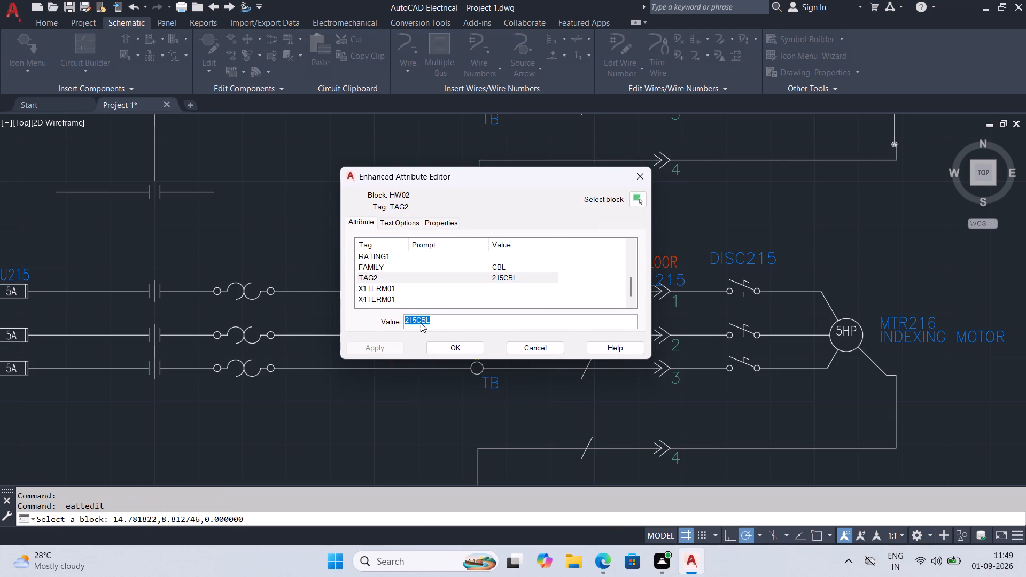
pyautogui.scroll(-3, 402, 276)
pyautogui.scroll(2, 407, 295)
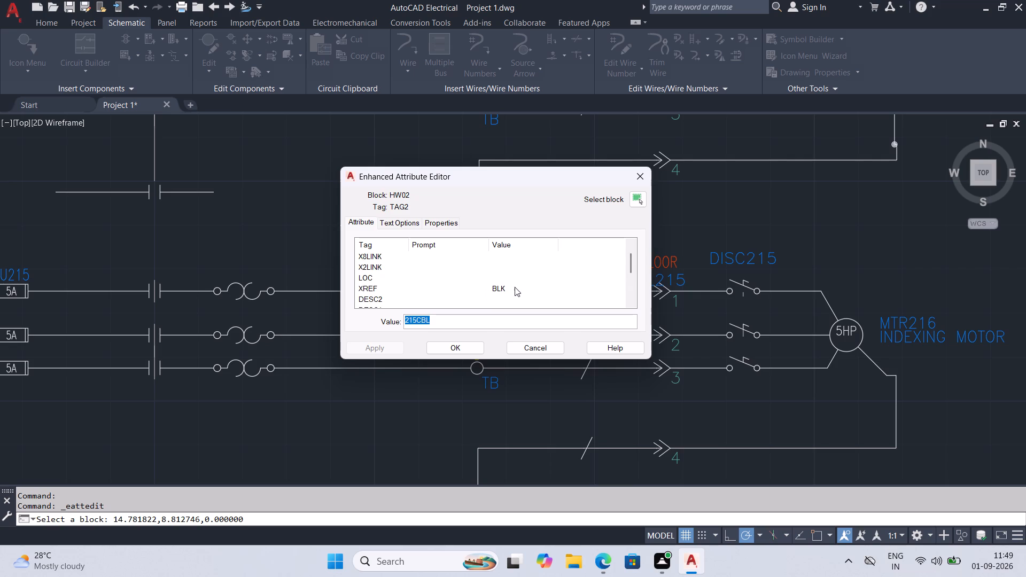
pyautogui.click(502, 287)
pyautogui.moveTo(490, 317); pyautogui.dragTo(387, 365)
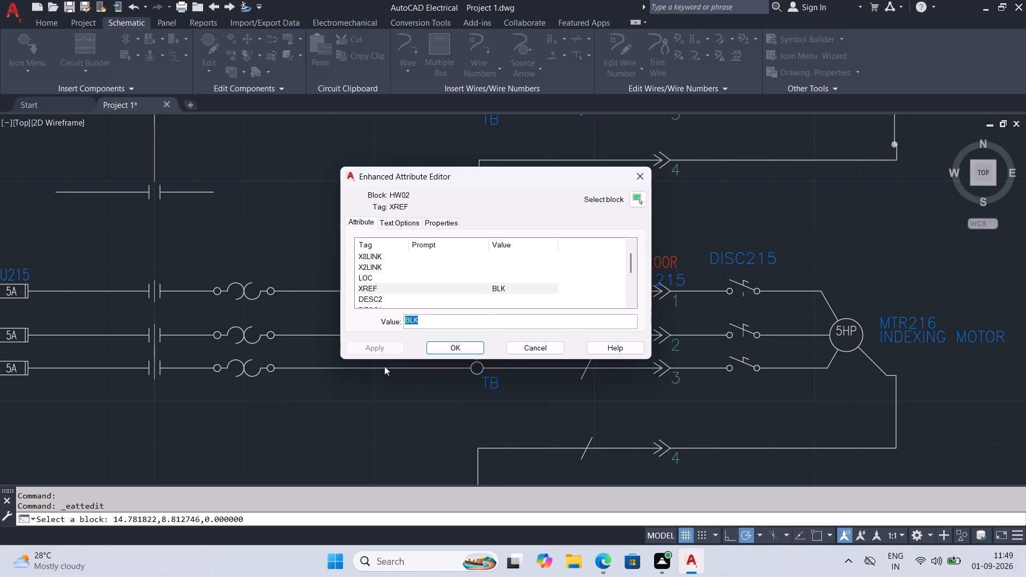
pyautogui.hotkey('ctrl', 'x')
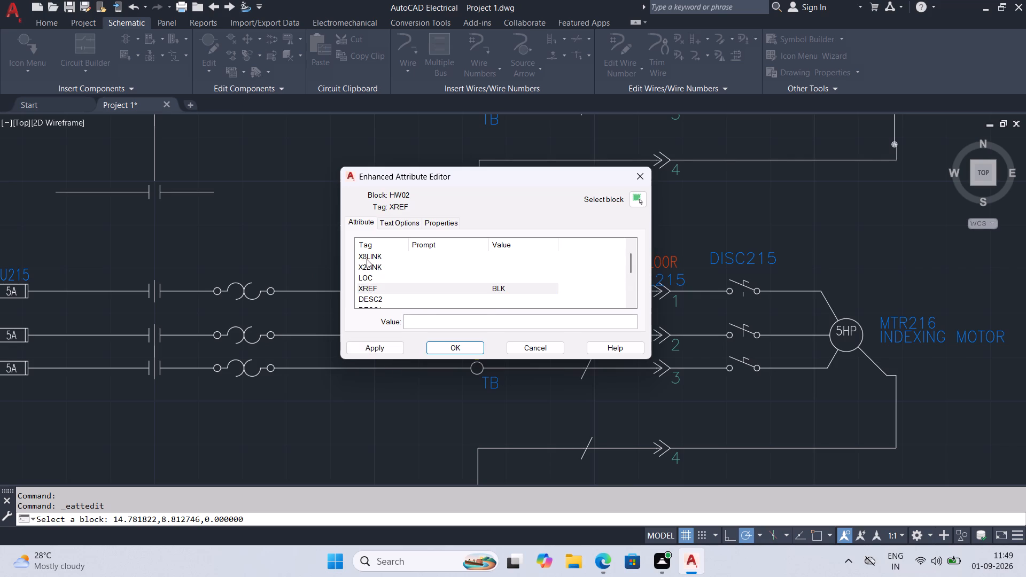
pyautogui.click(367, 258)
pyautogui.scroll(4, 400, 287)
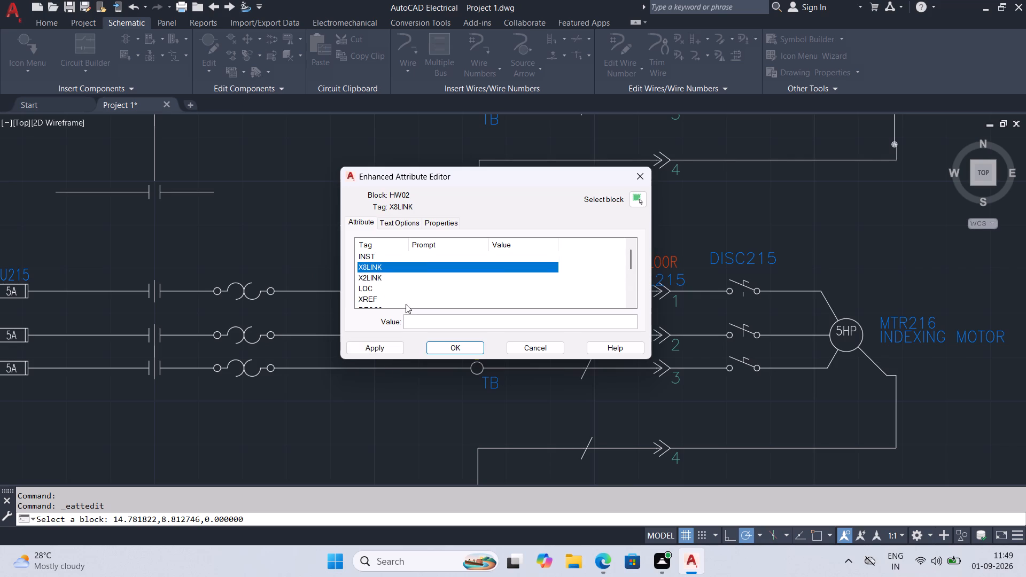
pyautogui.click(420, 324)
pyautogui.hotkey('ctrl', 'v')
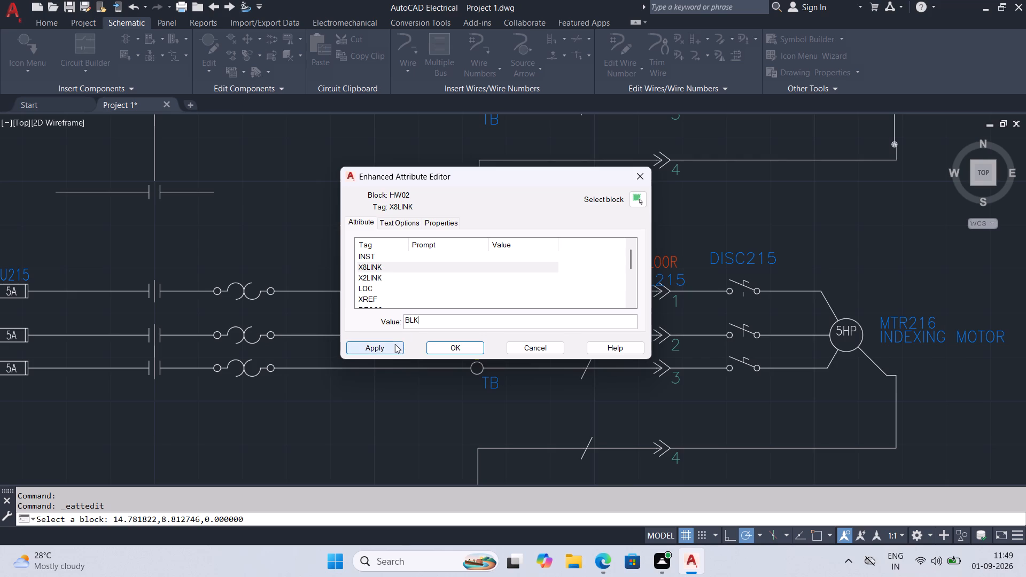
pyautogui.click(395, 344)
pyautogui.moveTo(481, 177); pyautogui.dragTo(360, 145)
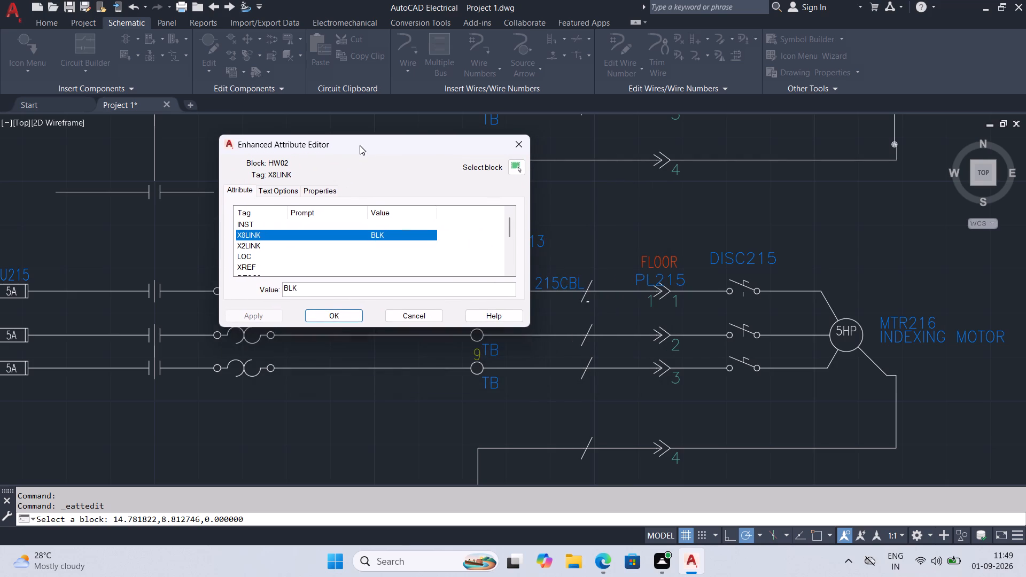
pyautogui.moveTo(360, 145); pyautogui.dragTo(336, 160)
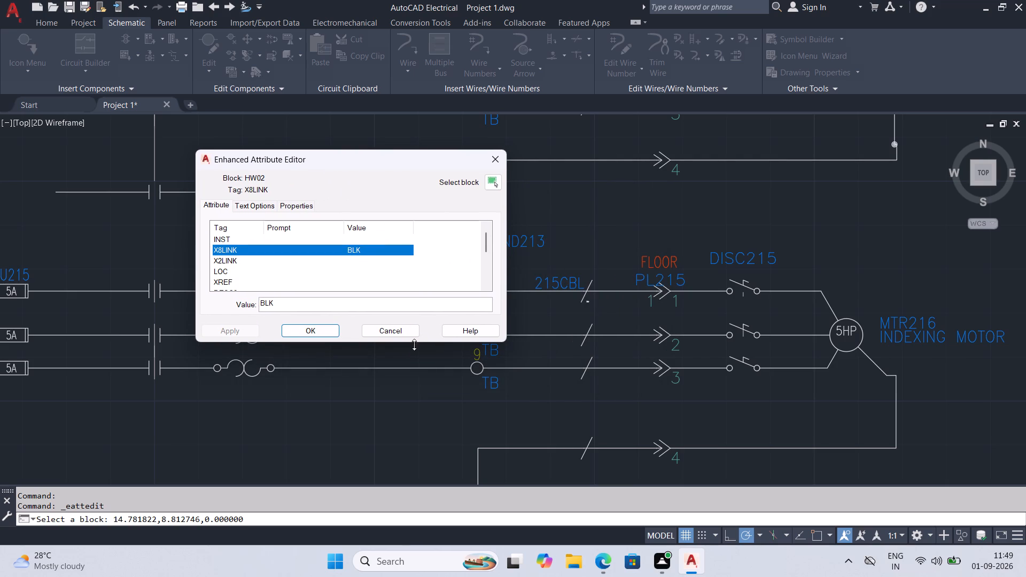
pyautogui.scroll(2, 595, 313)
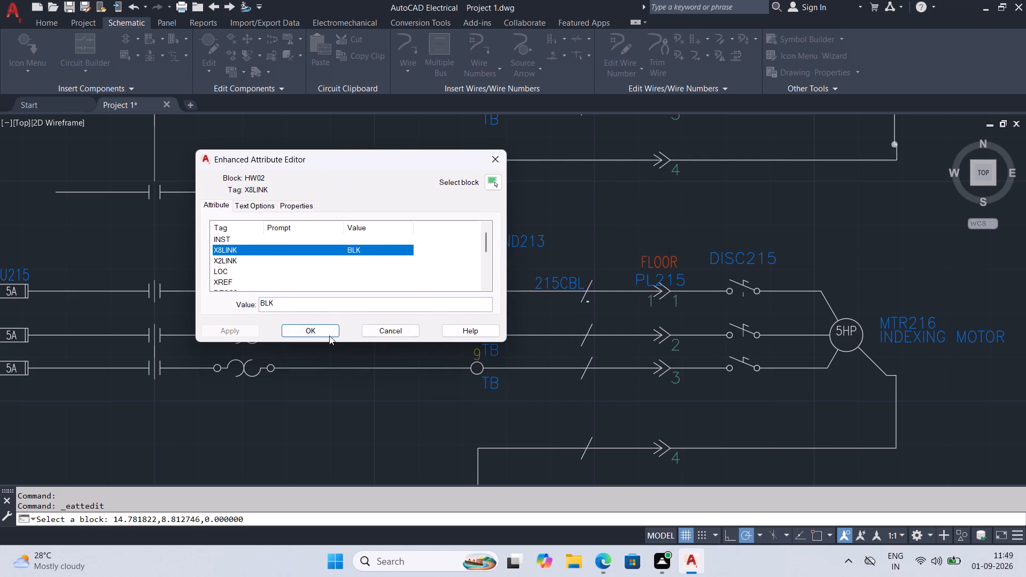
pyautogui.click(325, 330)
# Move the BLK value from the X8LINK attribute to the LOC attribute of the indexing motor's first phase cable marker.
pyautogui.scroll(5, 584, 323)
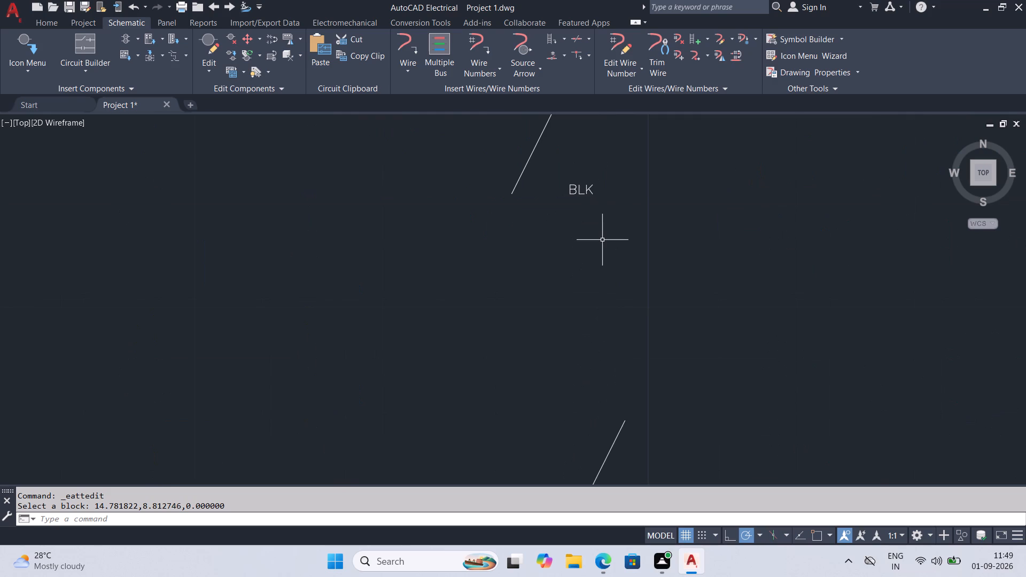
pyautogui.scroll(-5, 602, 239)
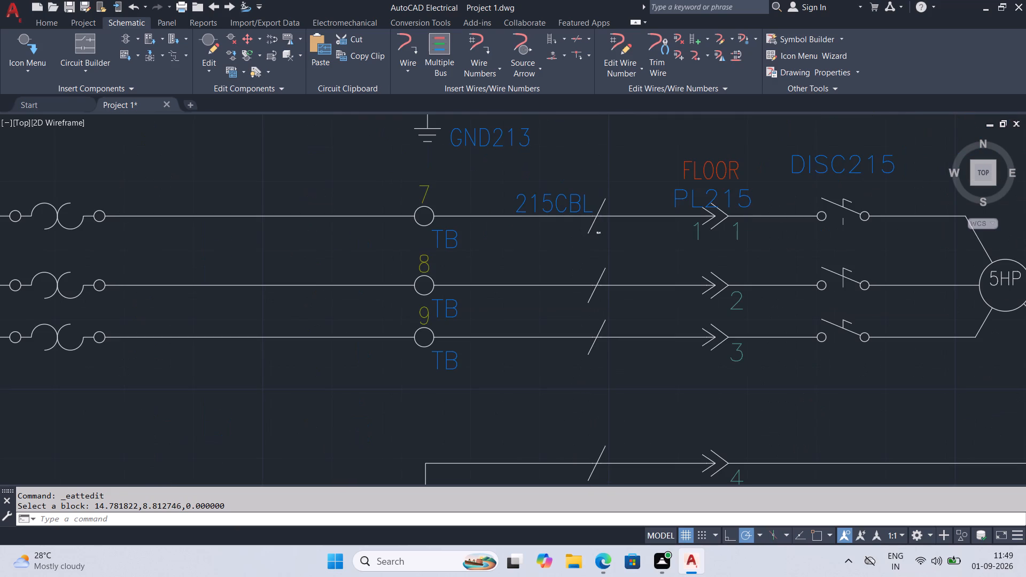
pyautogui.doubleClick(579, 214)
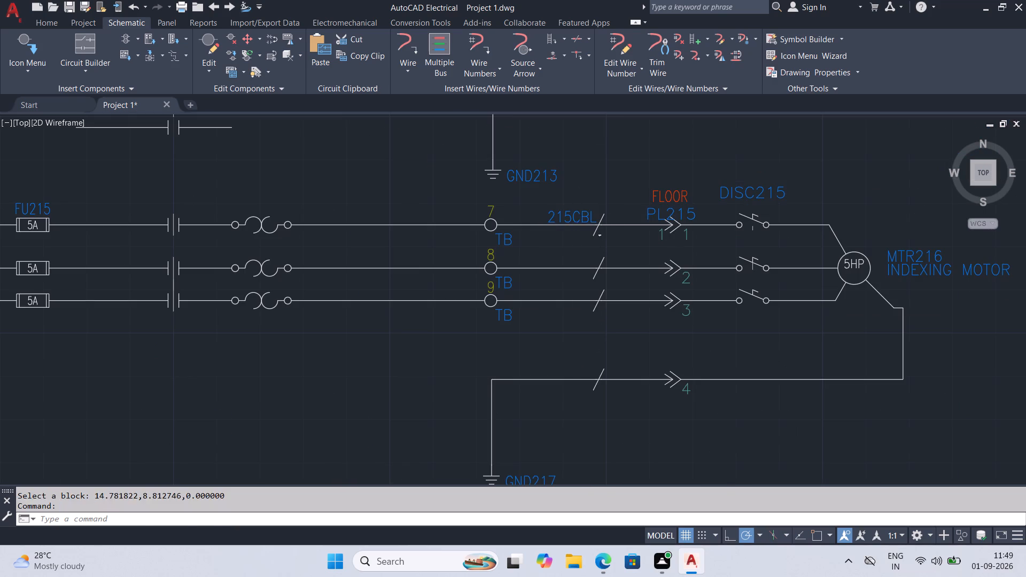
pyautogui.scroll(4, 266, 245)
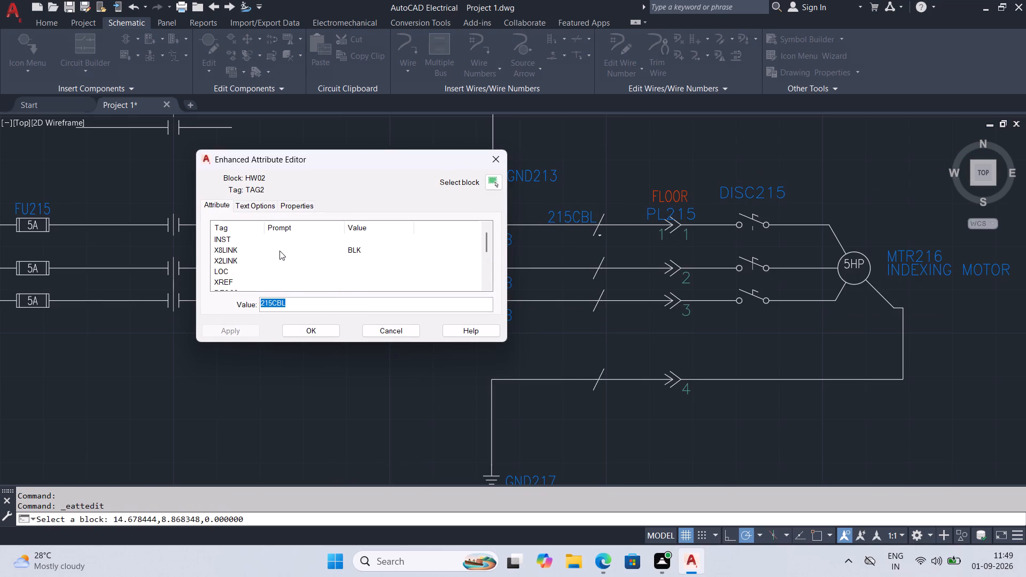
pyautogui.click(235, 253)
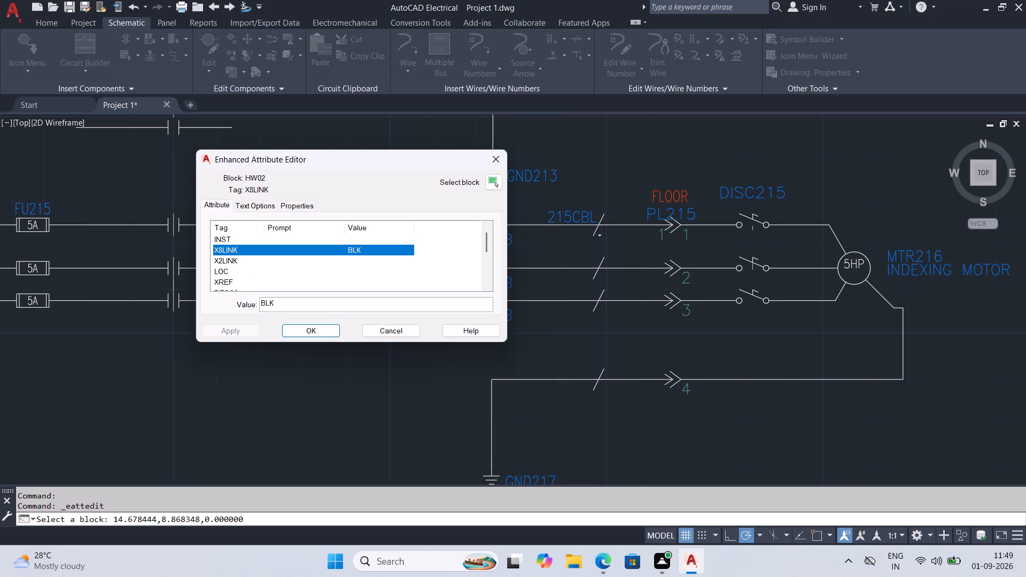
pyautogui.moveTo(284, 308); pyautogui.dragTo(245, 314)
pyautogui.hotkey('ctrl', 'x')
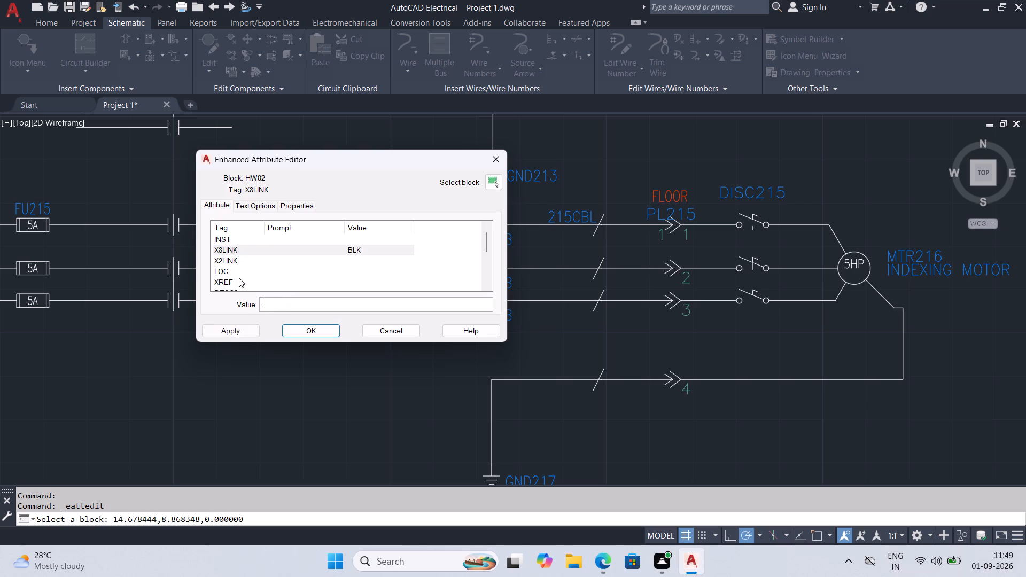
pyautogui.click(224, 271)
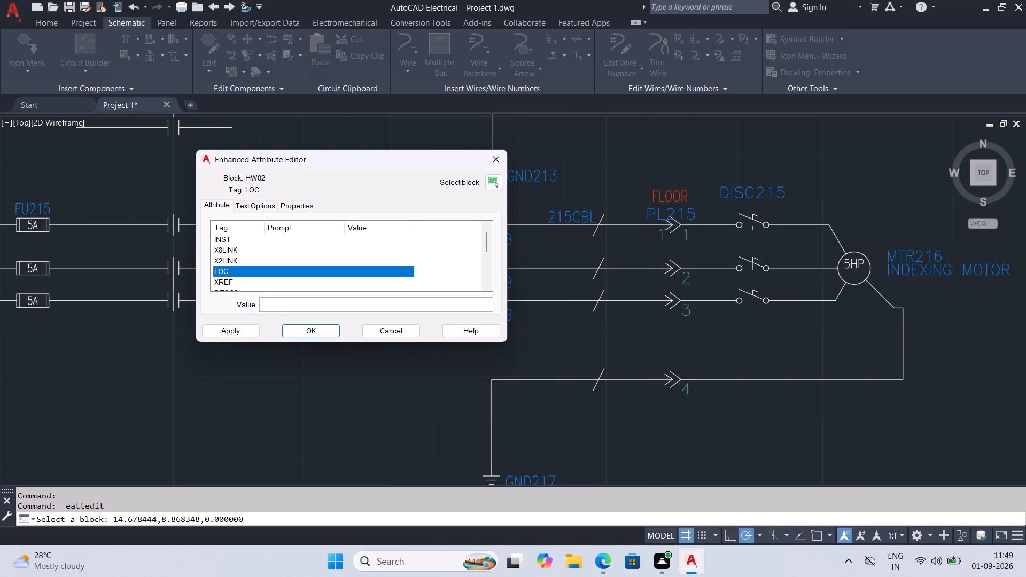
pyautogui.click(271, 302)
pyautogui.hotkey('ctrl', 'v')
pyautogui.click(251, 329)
# Move the BLK value from the LOC attribute to the RATING1 attribute of the indexing motor's first phase cable marker.
pyautogui.moveTo(289, 311); pyautogui.dragTo(252, 306)
pyautogui.moveTo(281, 302); pyautogui.dragTo(234, 301)
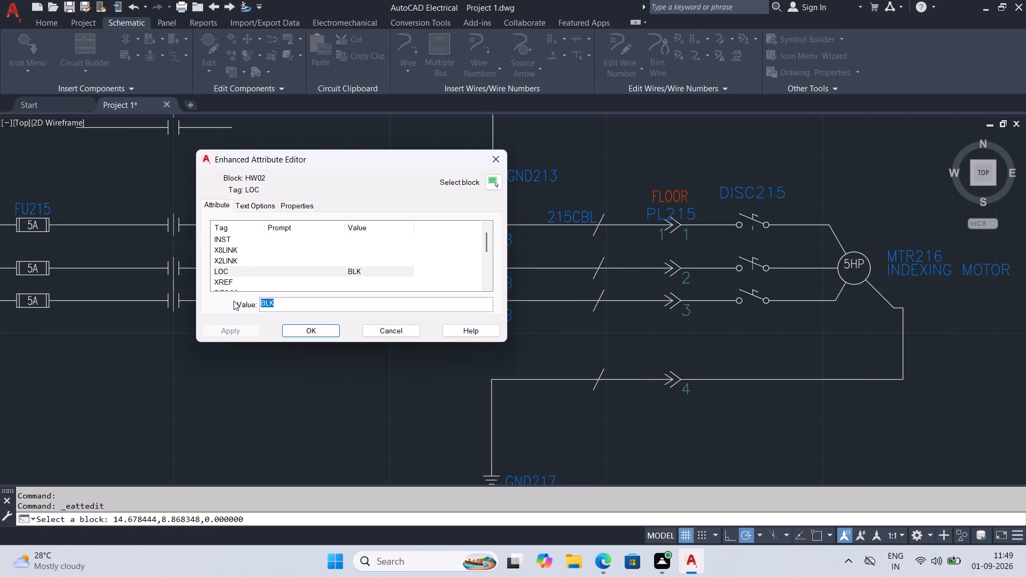
pyautogui.hotkey('ctrl', 'x')
pyautogui.scroll(-1, 228, 282)
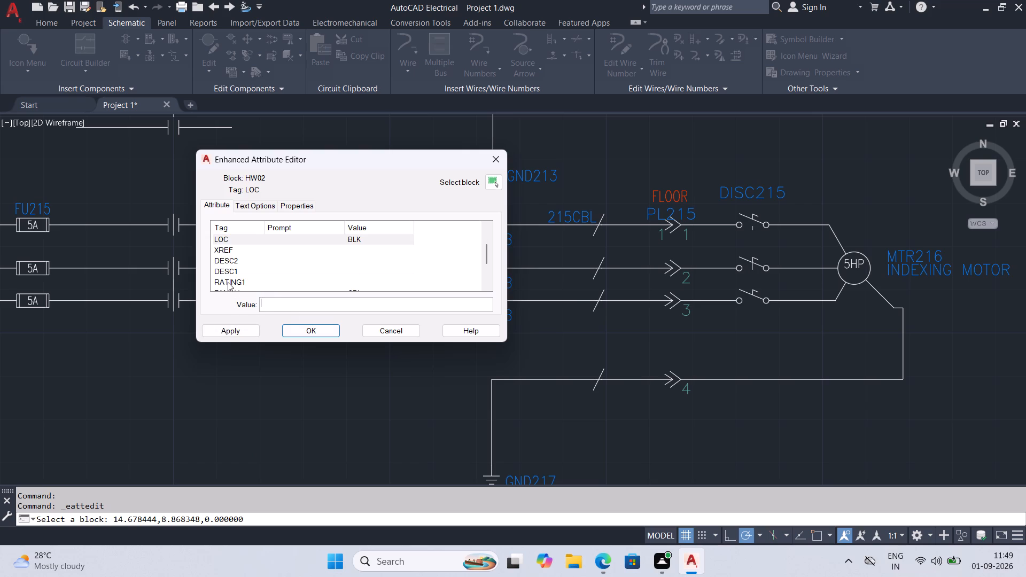
pyautogui.click(228, 282)
pyautogui.click(283, 304)
pyautogui.hotkey('ctrl', 'v')
pyautogui.click(237, 329)
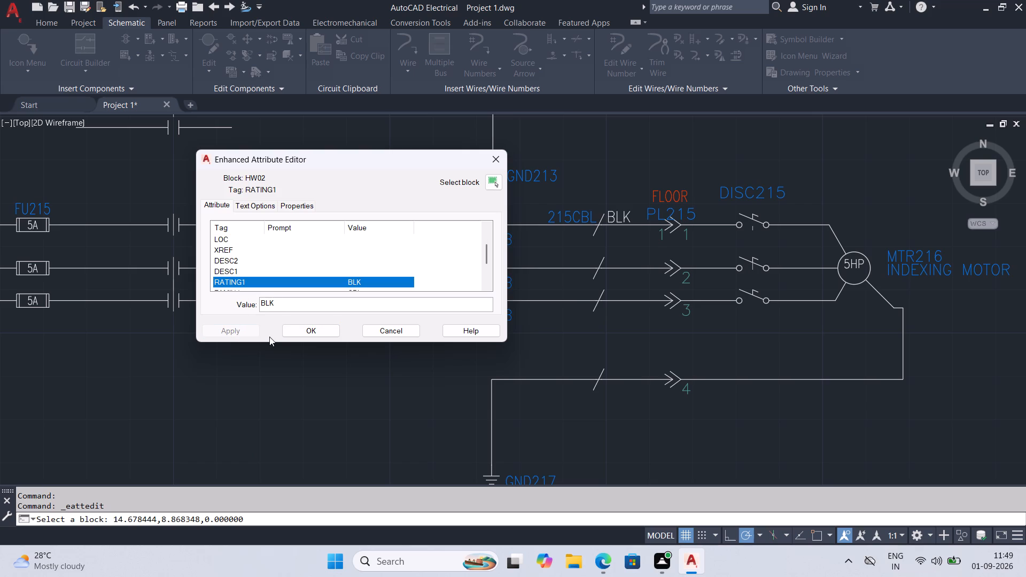
pyautogui.click(301, 330)
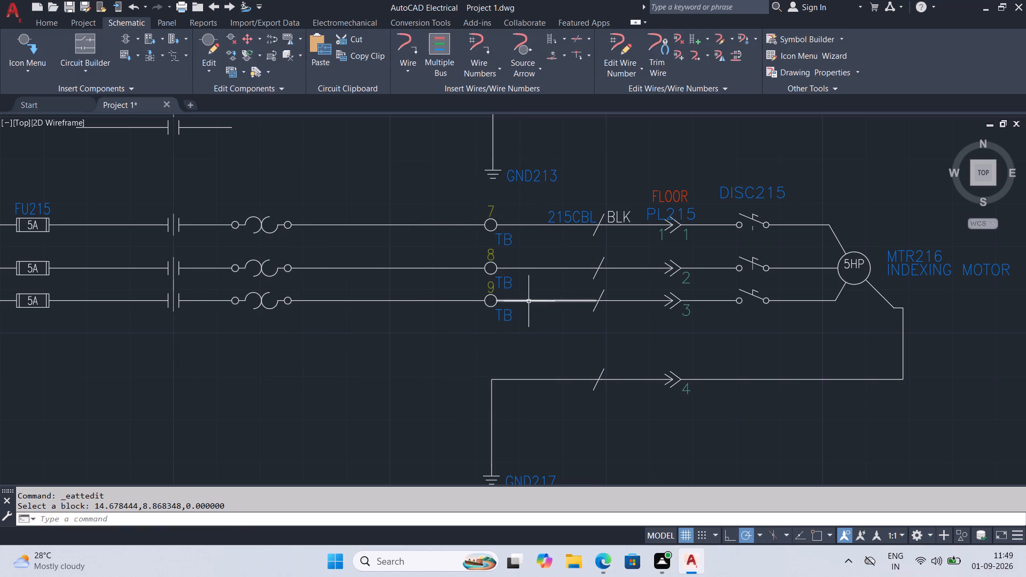
# Set the RATING1 attribute of the cable marker on the indexing motor's second phase wire to RED.
pyautogui.doubleClick(601, 261)
pyautogui.scroll(-1, 237, 253)
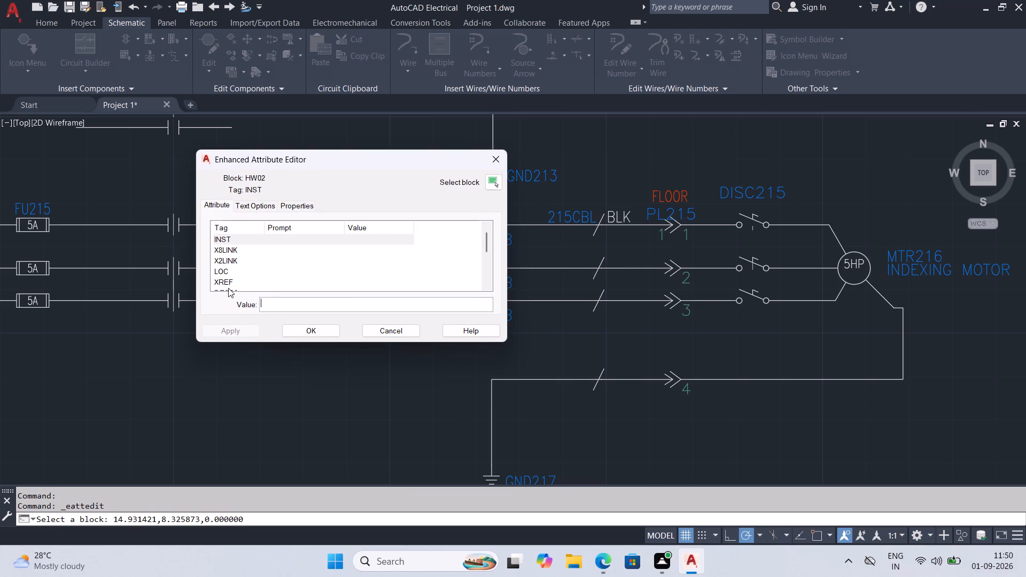
pyautogui.click(235, 275)
pyautogui.click(240, 280)
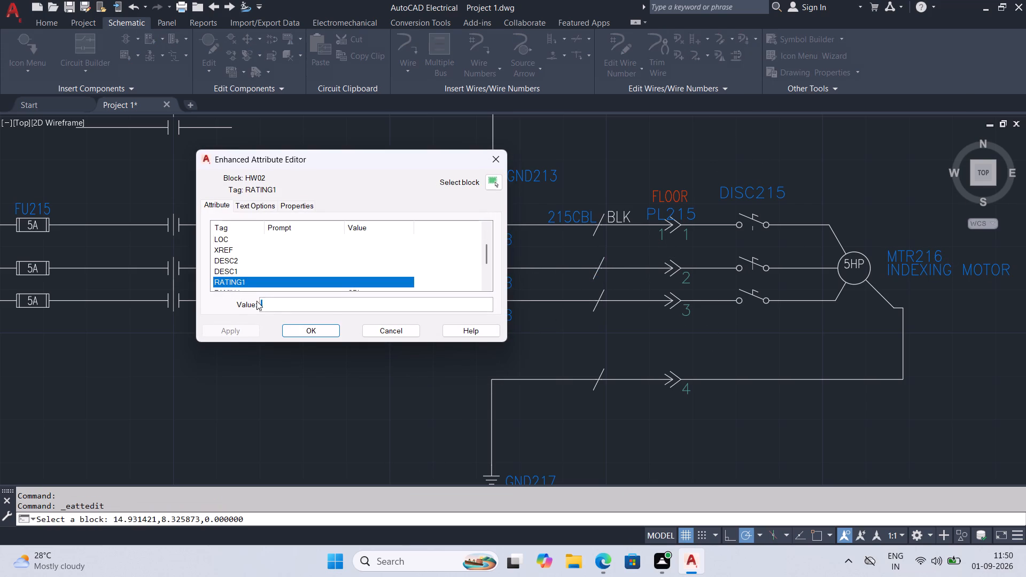
pyautogui.click(269, 306)
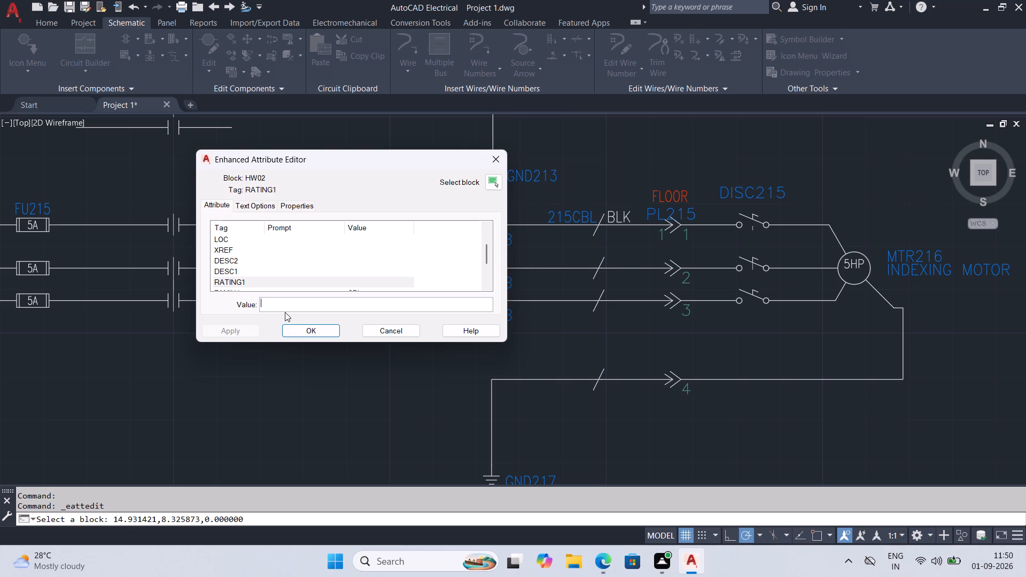
pyautogui.write('RED')
pyautogui.click(289, 331)
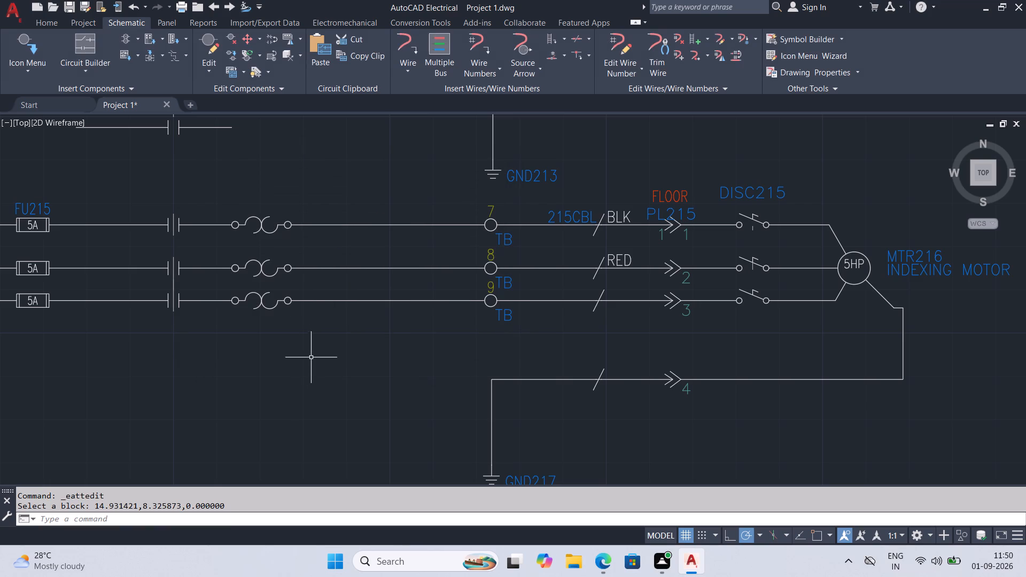
# Set the RATING1 attribute of the cable marker on the indexing motor's third phase wire to BLU.
pyautogui.doubleClick(602, 293)
pyautogui.scroll(-2, 208, 278)
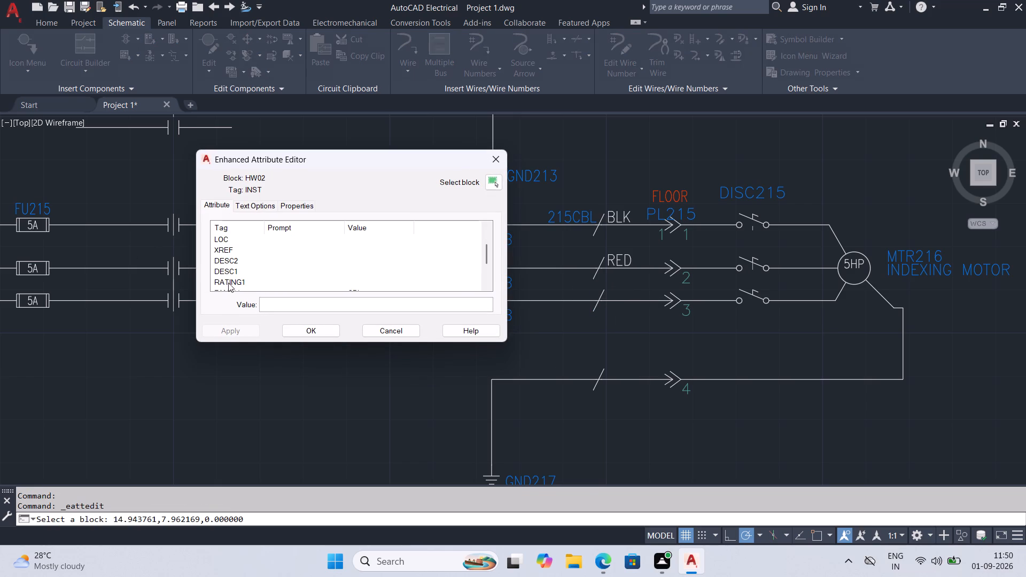
pyautogui.click(228, 284)
pyautogui.click(260, 299)
pyautogui.click(267, 304)
pyautogui.write('BLU')
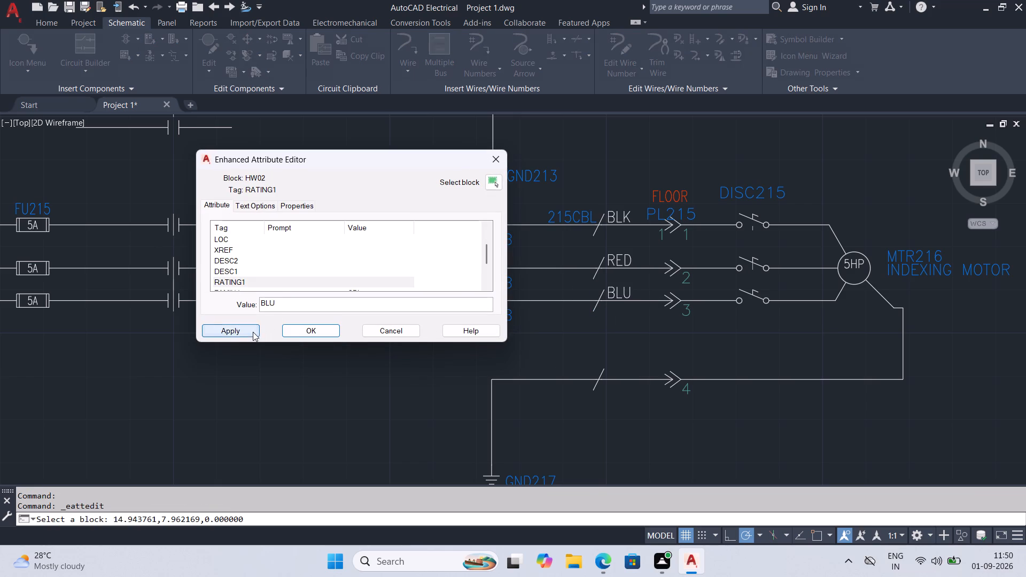
pyautogui.click(253, 332)
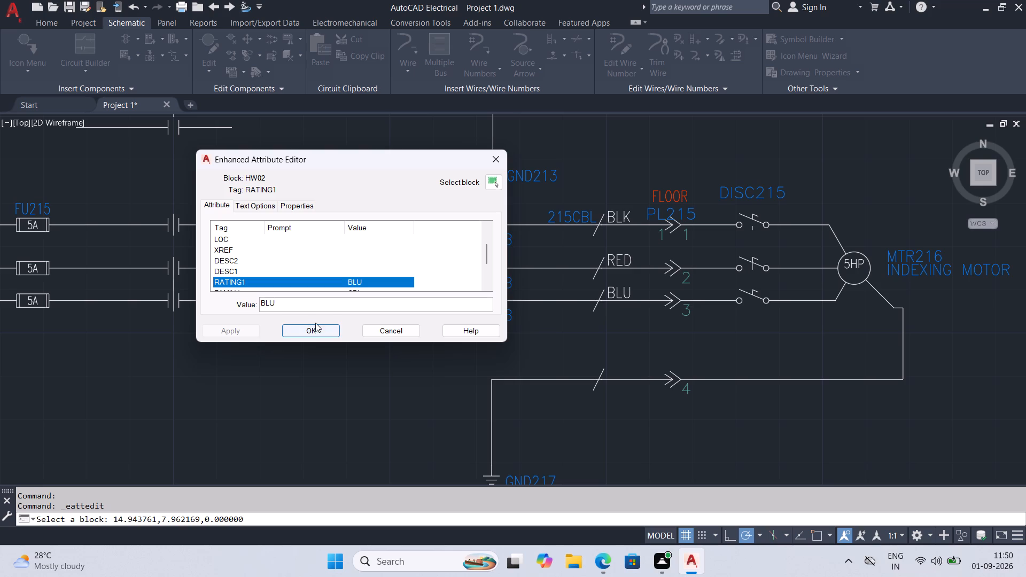
pyautogui.click(315, 323)
pyautogui.click(317, 326)
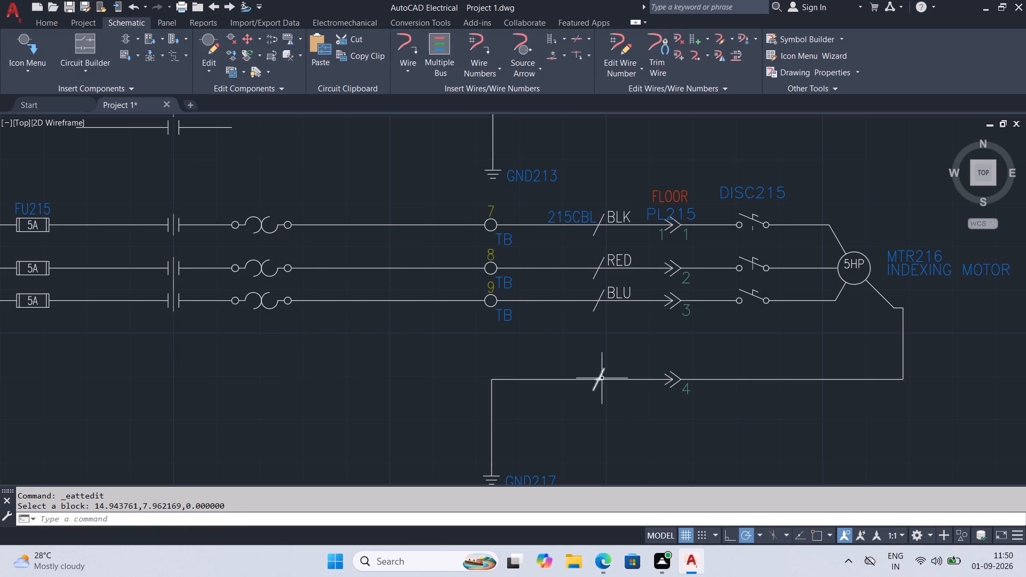
# Set the RATING1 attribute of the cable marker on the indexing motor's ground wire to YEL.
pyautogui.doubleClick(603, 372)
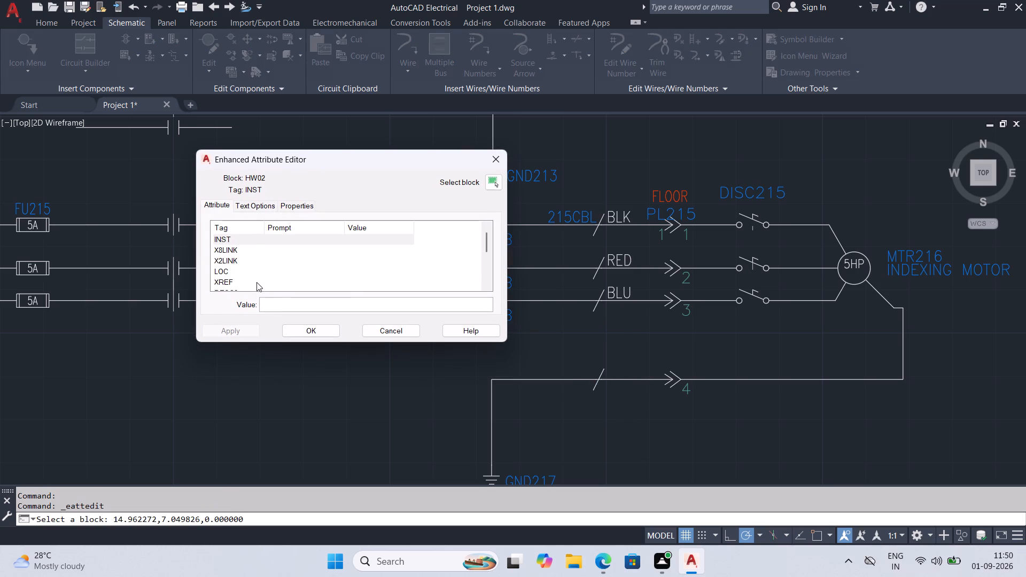
pyautogui.scroll(-1, 253, 272)
pyautogui.click(244, 283)
pyautogui.click(278, 306)
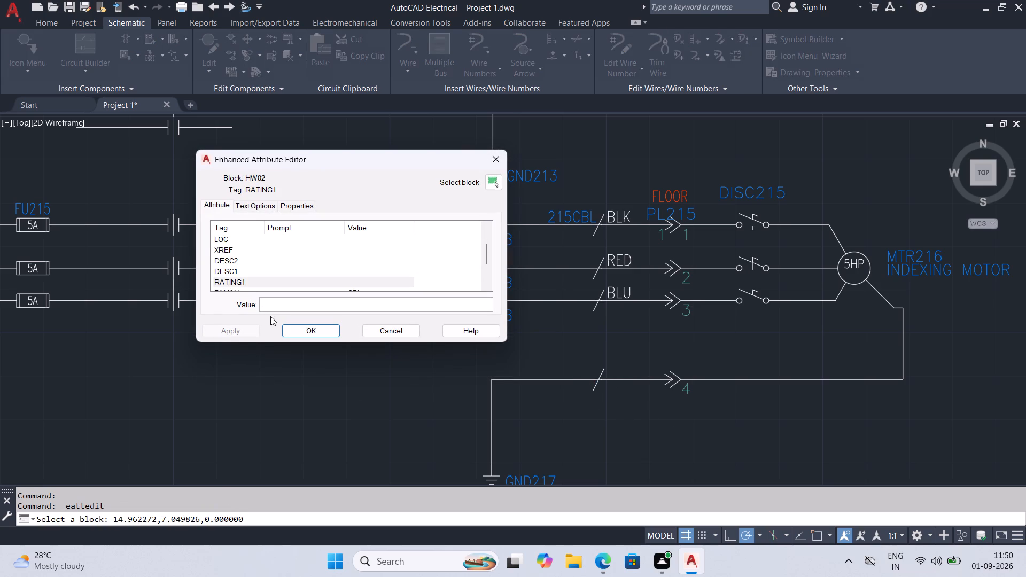
pyautogui.write('YE')
pyautogui.press('l')
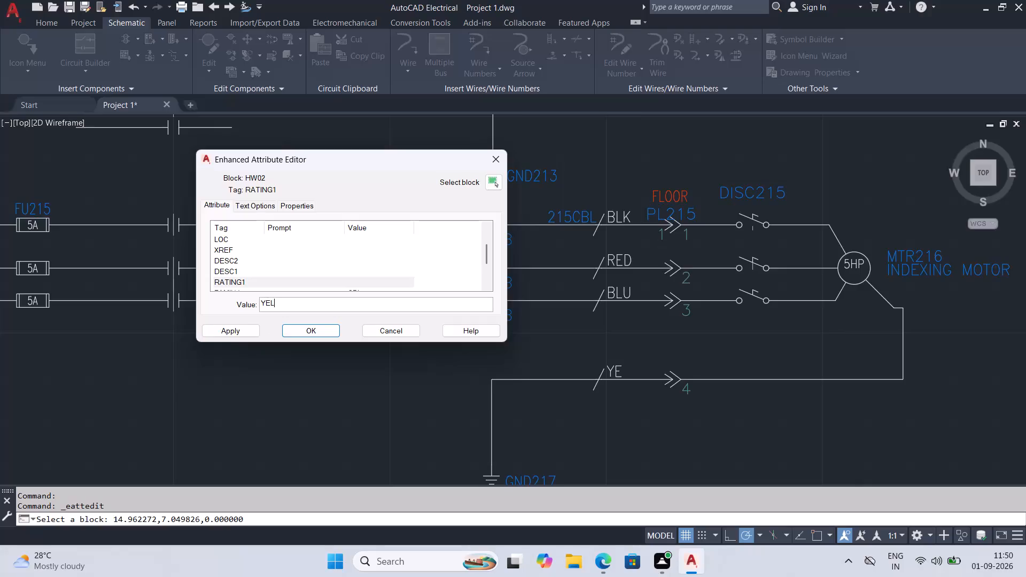
pyautogui.click(306, 331)
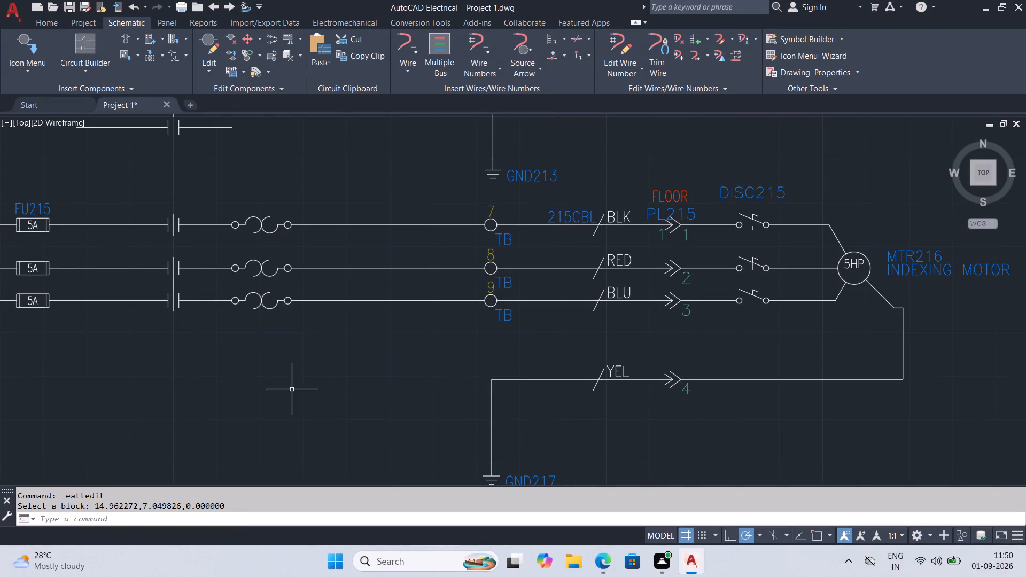
# Save the drawing.
pyautogui.hotkey('ctrl', 's')
# Set the RATING1 attribute of the 207CBL cable marker on the conveyor motor's first phase wire to BLK.
pyautogui.scroll(-1, 695, 379)
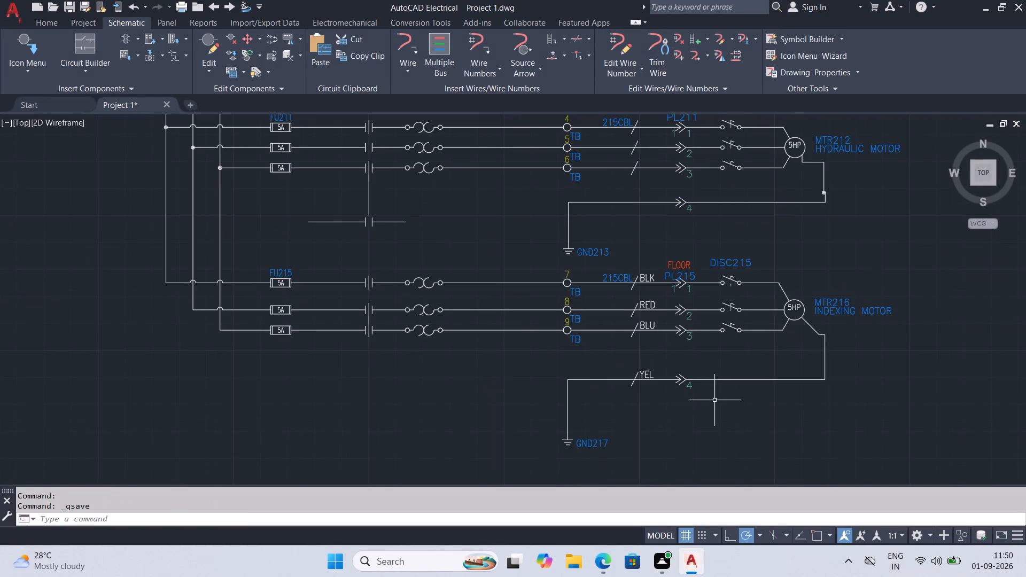
pyautogui.scroll(-1, 718, 401)
pyautogui.moveTo(724, 303); pyautogui.dragTo(663, 363, button='middle')
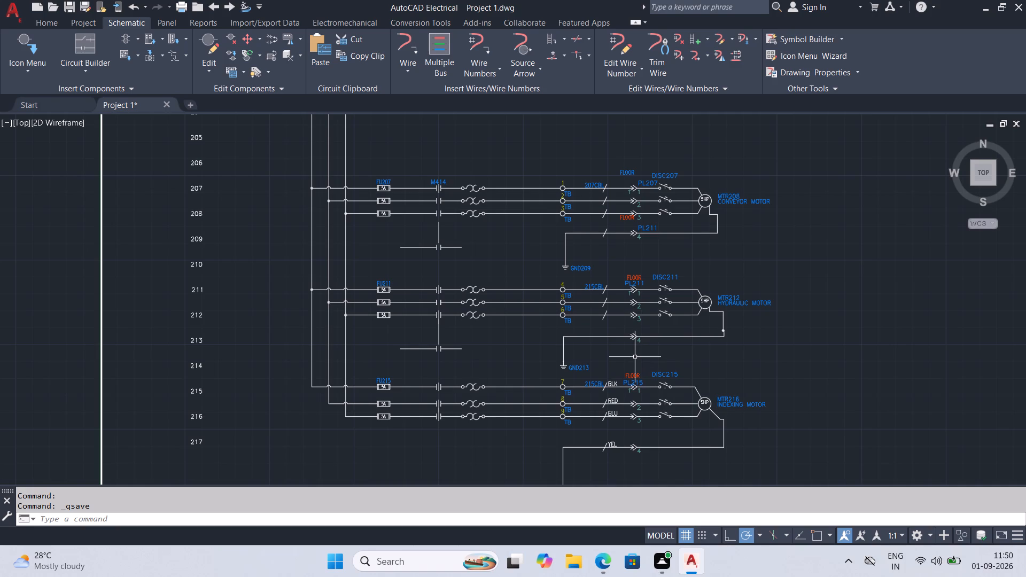
pyautogui.scroll(3, 628, 374)
pyautogui.moveTo(584, 355); pyautogui.dragTo(586, 258, button='middle')
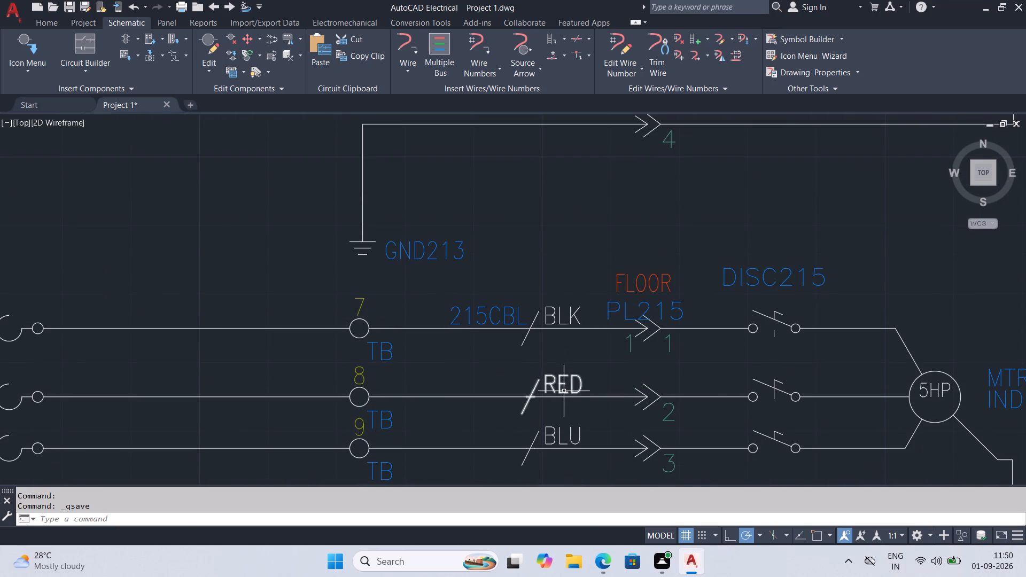
pyautogui.moveTo(578, 229); pyautogui.dragTo(594, 546, button='middle')
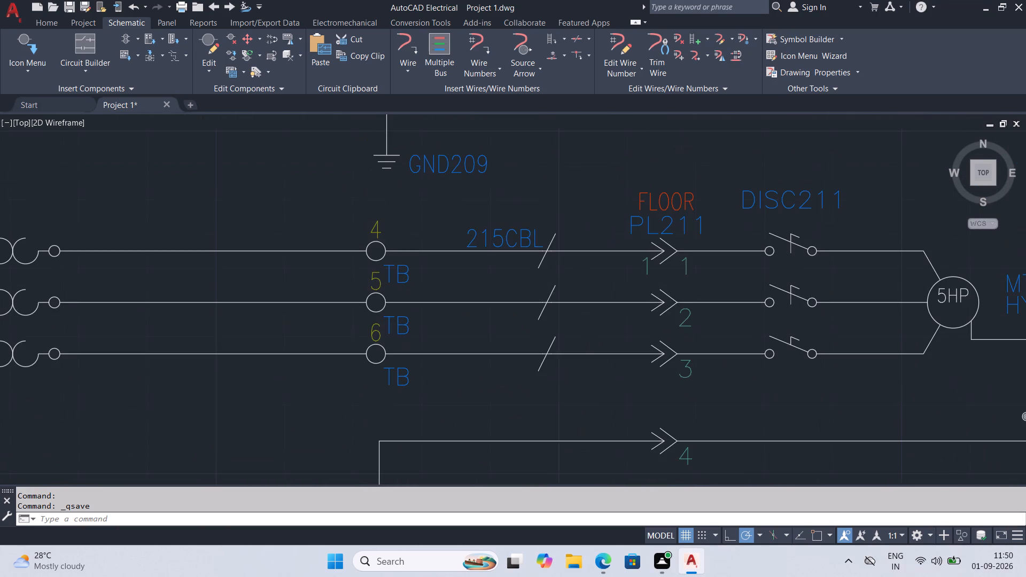
pyautogui.scroll(-3, 549, 240)
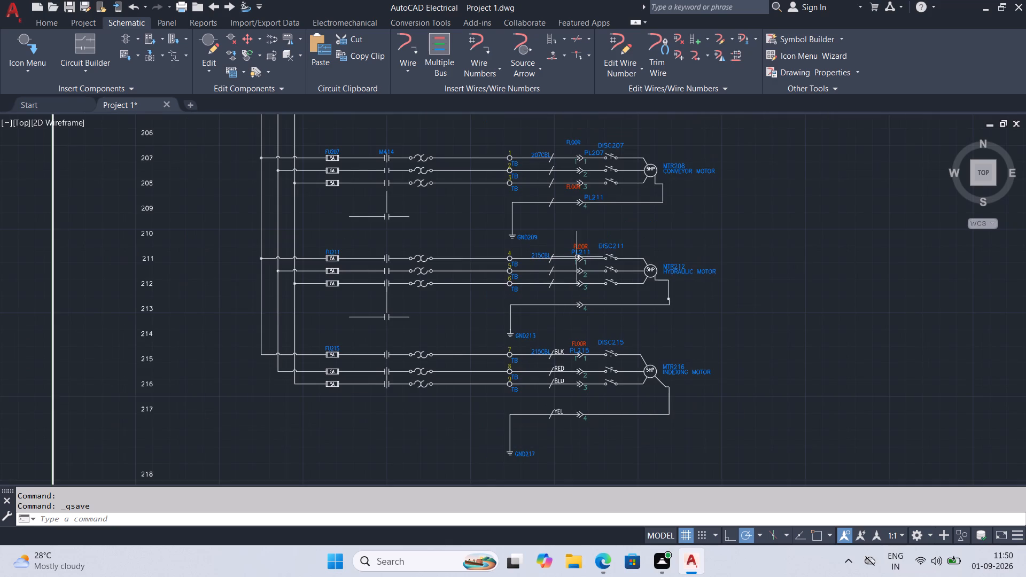
pyautogui.moveTo(566, 182); pyautogui.dragTo(574, 216, button='middle')
pyautogui.middleClick(574, 214)
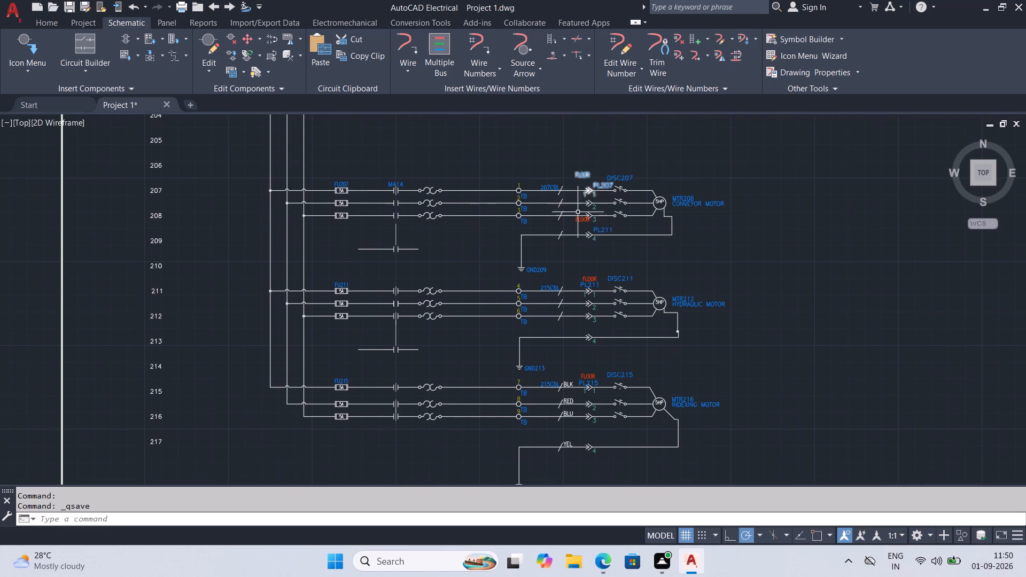
pyautogui.scroll(2, 569, 209)
pyautogui.doubleClick(539, 158)
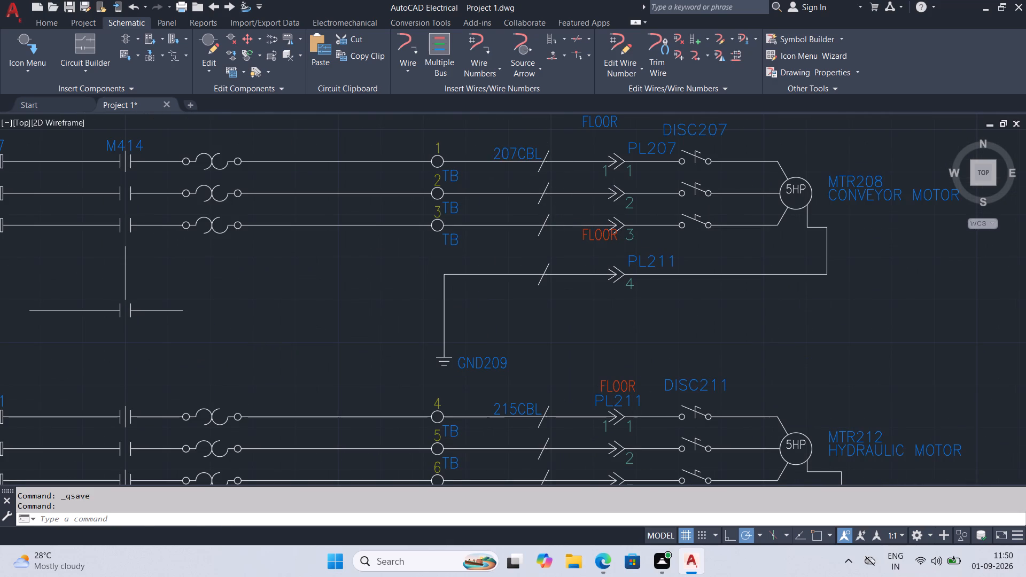
pyautogui.scroll(-4, 251, 272)
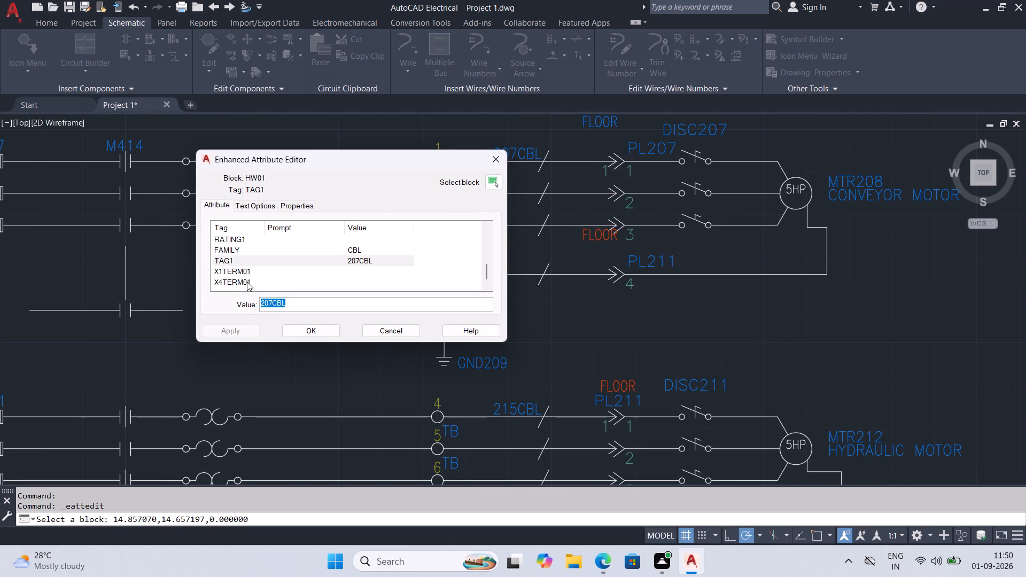
pyautogui.click(243, 241)
pyautogui.click(275, 307)
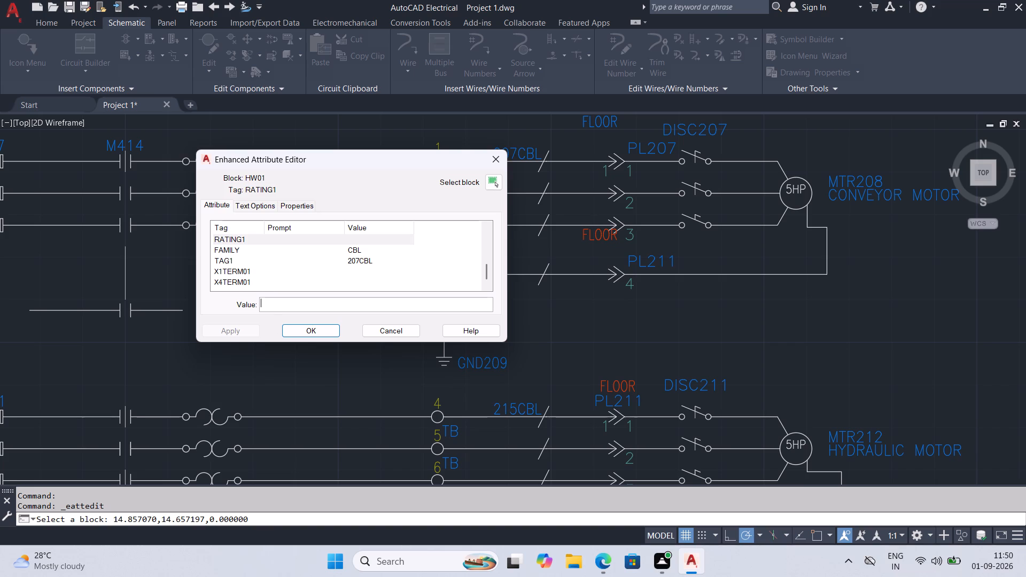
pyautogui.press('b')
pyautogui.press('l')
pyautogui.press('k')
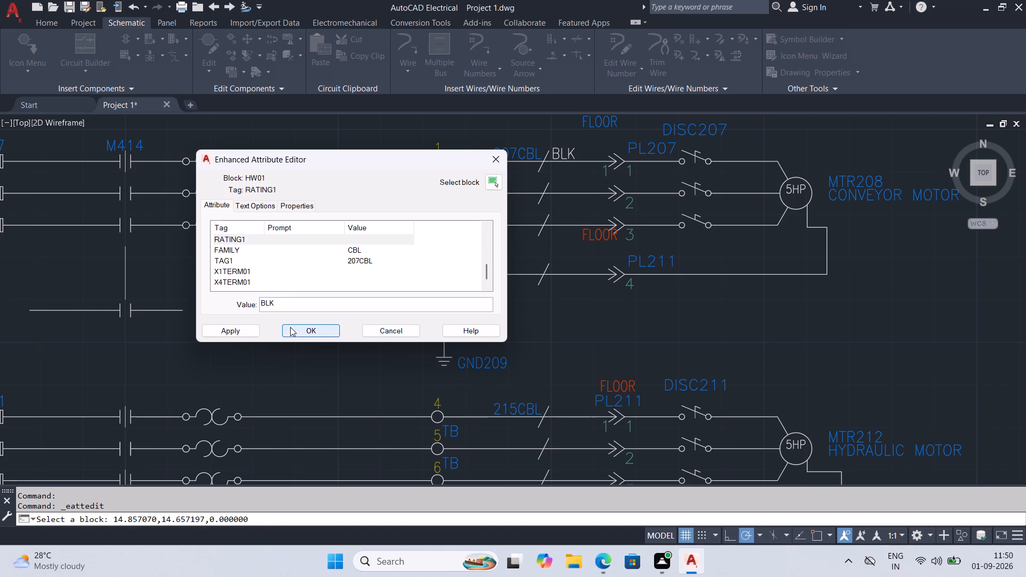
pyautogui.click(298, 333)
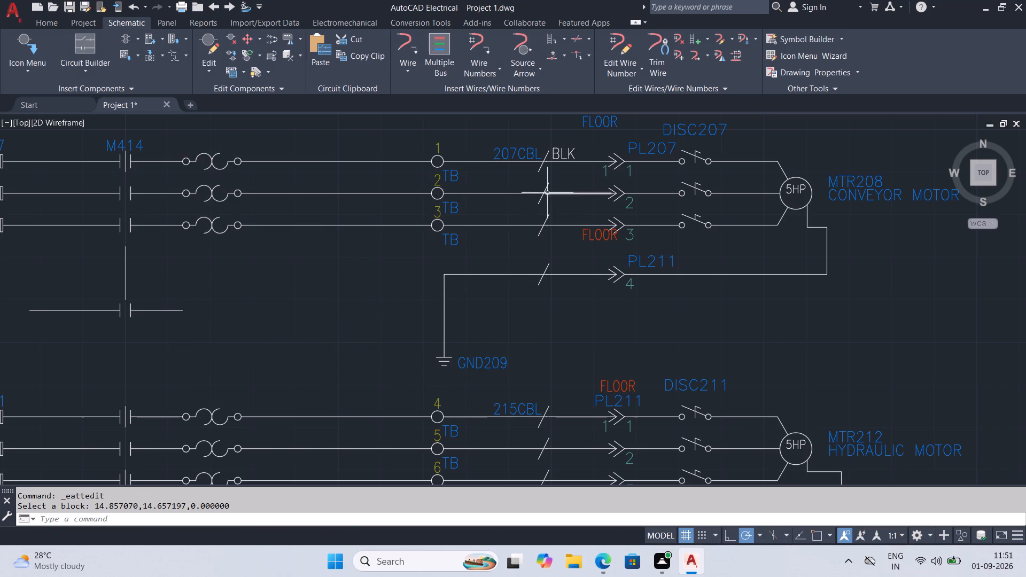
# Set the RATING1 attribute of the cable marker on the conveyor motor's second phase wire to RED.
pyautogui.doubleClick(547, 186)
pyautogui.scroll(1, 240, 253)
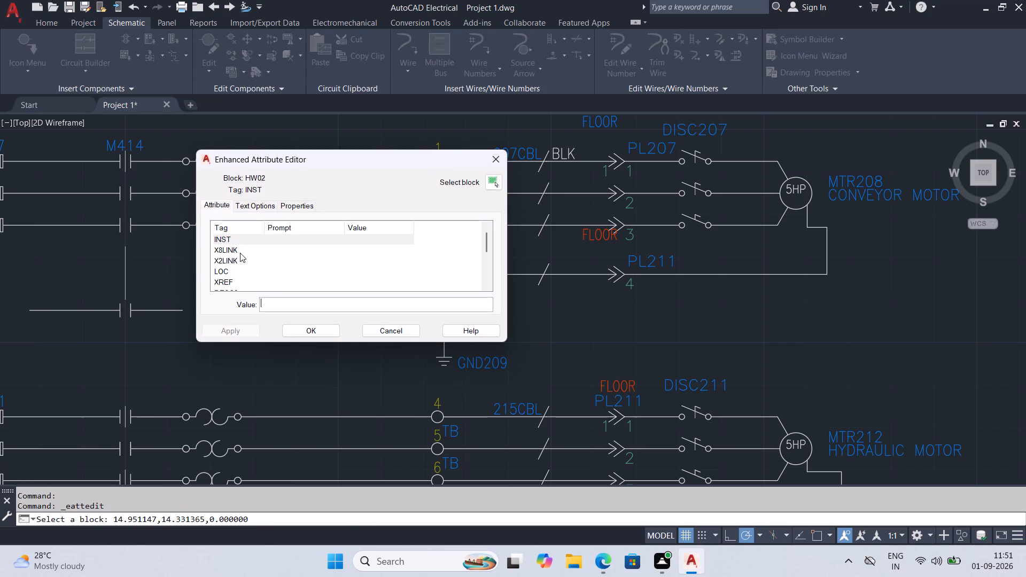
pyautogui.scroll(-1, 230, 276)
pyautogui.click(230, 282)
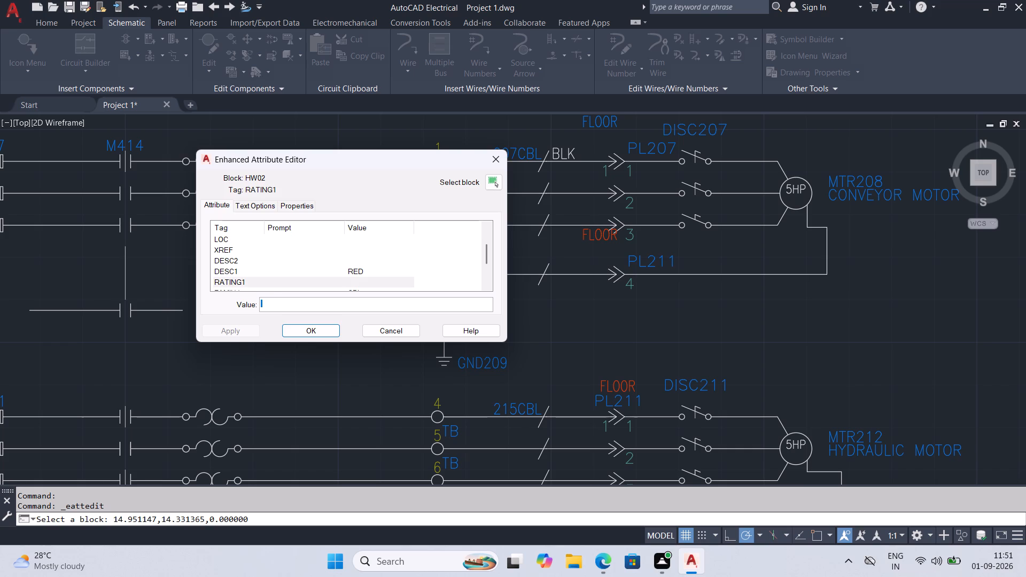
pyautogui.click(275, 303)
pyautogui.press('r')
pyautogui.press('e')
pyautogui.press('d')
pyautogui.click(294, 325)
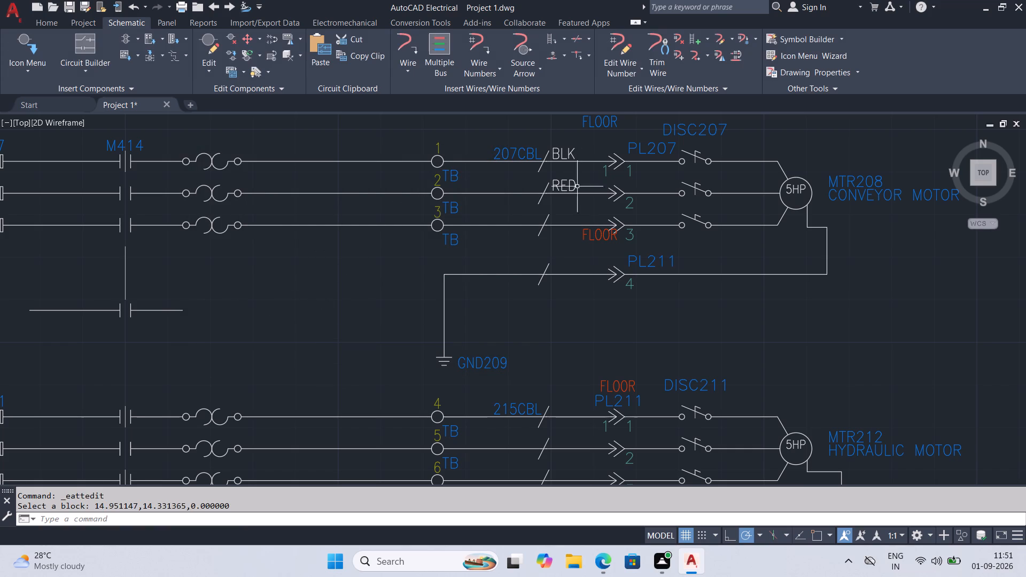
# Set the RATING1 attribute of the cable marker on the conveyor motor's third phase wire to BLU.
pyautogui.doubleClick(545, 221)
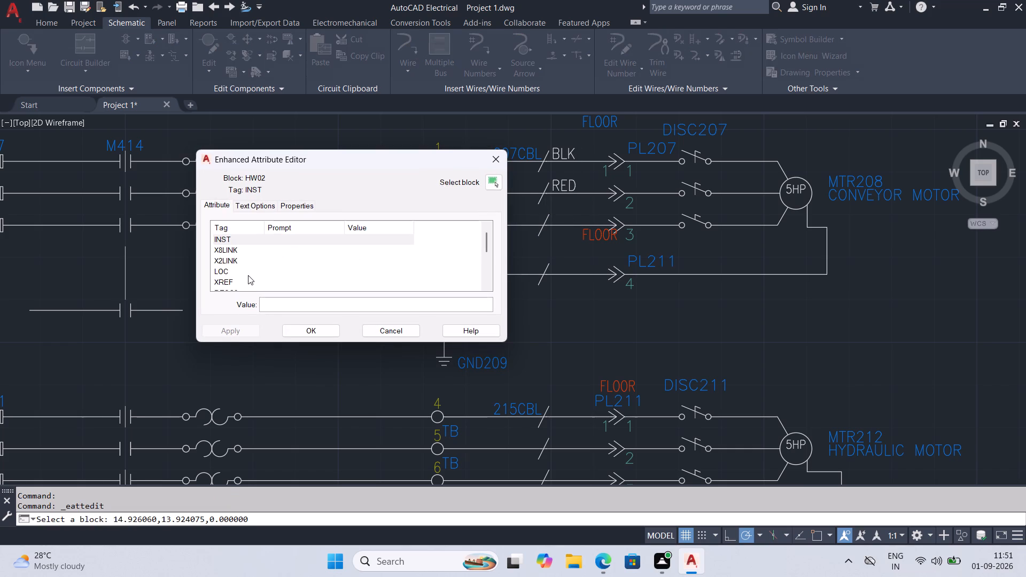
pyautogui.scroll(-1, 248, 275)
pyautogui.click(233, 283)
pyautogui.click(278, 303)
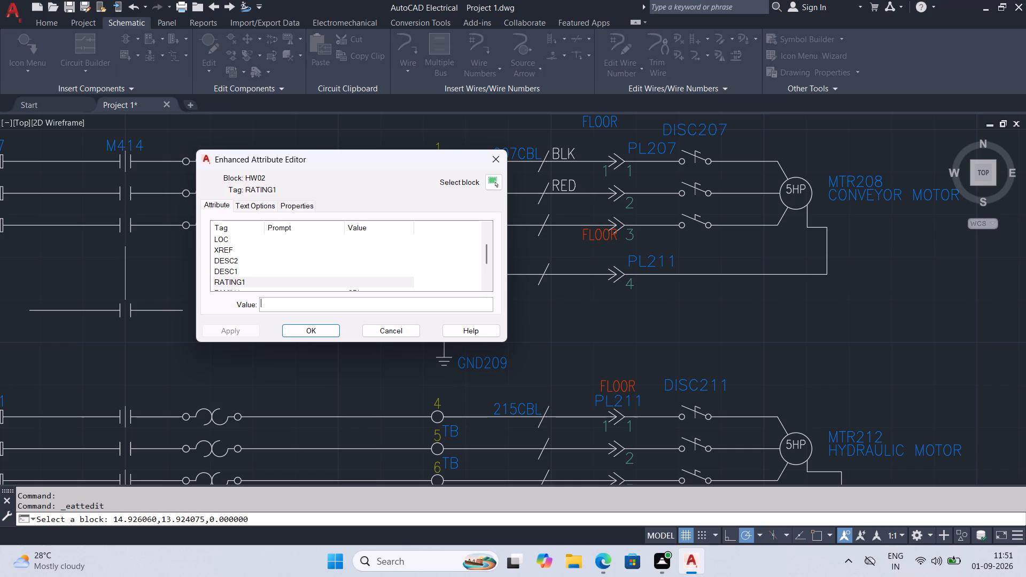
pyautogui.write('BLU')
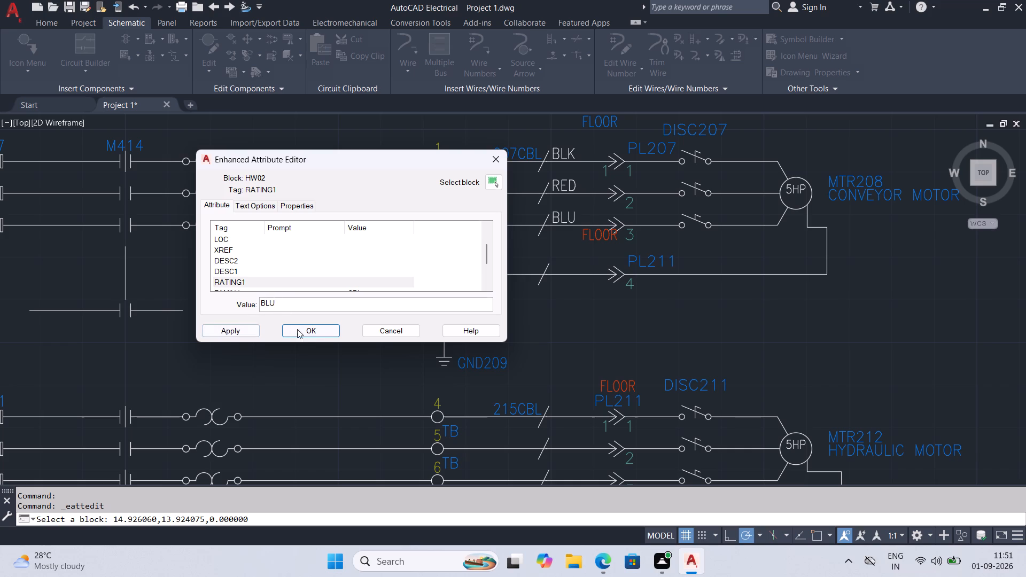
pyautogui.click(308, 334)
# Set the RATING1 attribute of the cable marker on the conveyor motor's ground wire to YEL.
pyautogui.doubleClick(549, 264)
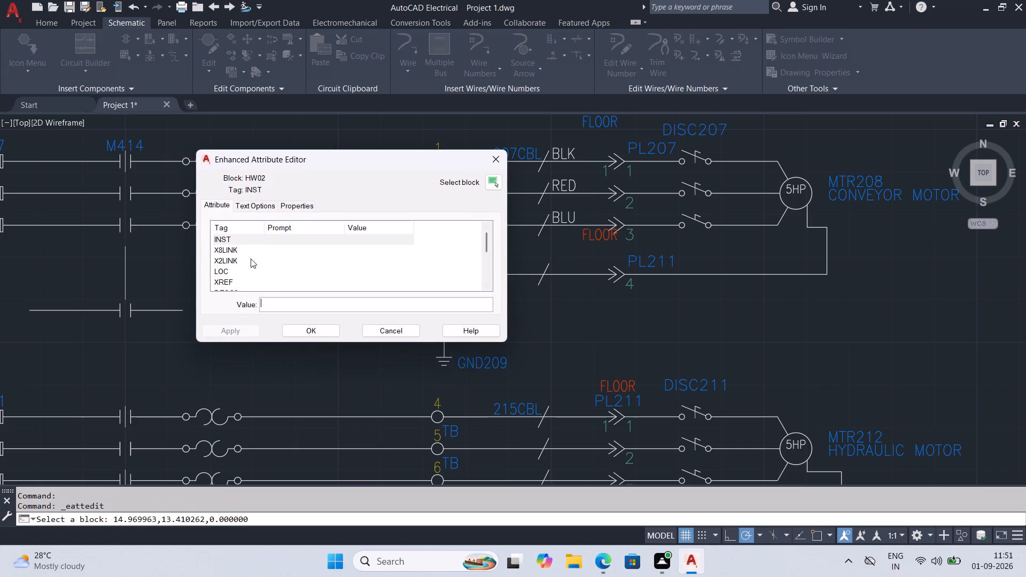
pyautogui.scroll(-1, 242, 278)
pyautogui.click(242, 284)
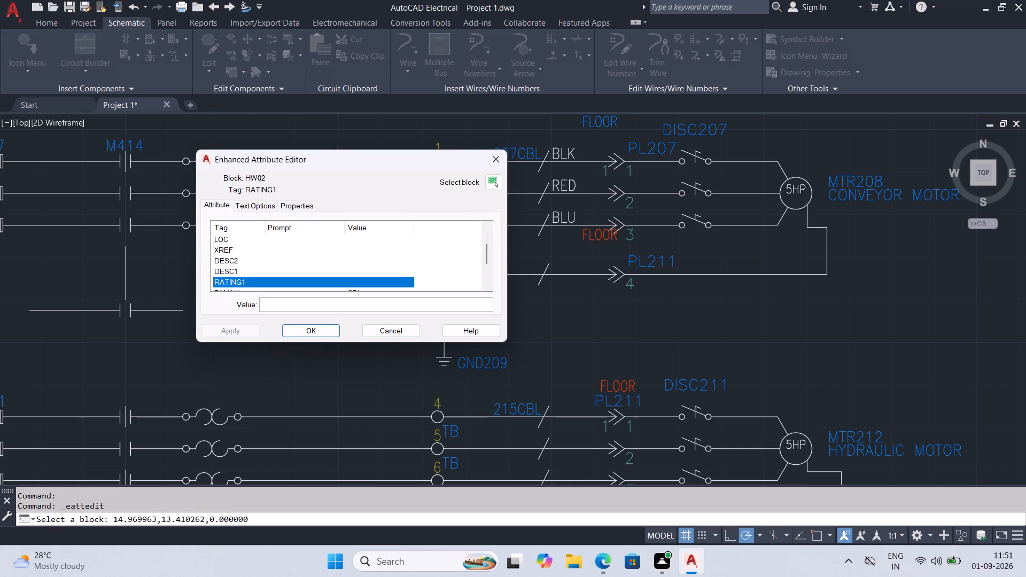
pyautogui.click(271, 303)
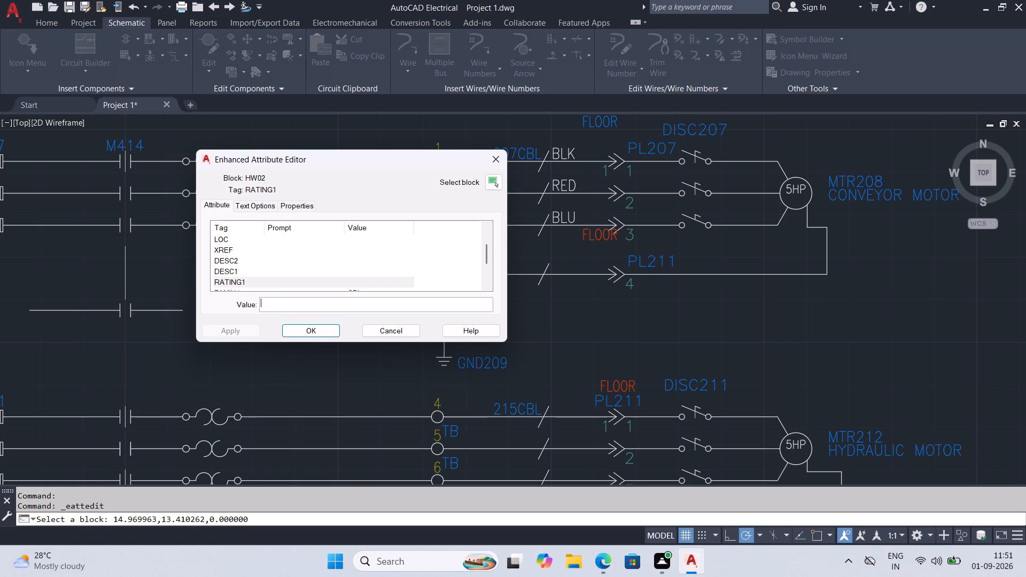
pyautogui.write('YR')
pyautogui.press('BackSpace')
pyautogui.press('e')
pyautogui.moveTo(283, 296); pyautogui.dragTo(267, 291)
pyautogui.press('l')
pyautogui.click(299, 330)
# Set the RATING1 attribute of the 215CBL cable marker on the hydraulic motor's first phase wire to BLK.
pyautogui.scroll(-1, 555, 347)
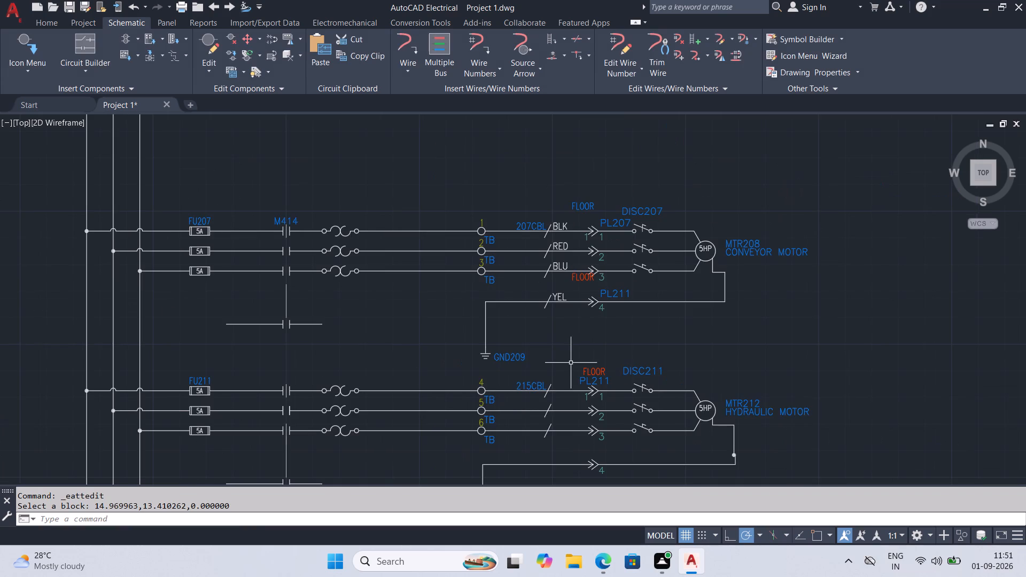
pyautogui.moveTo(577, 372); pyautogui.dragTo(571, 329, button='middle')
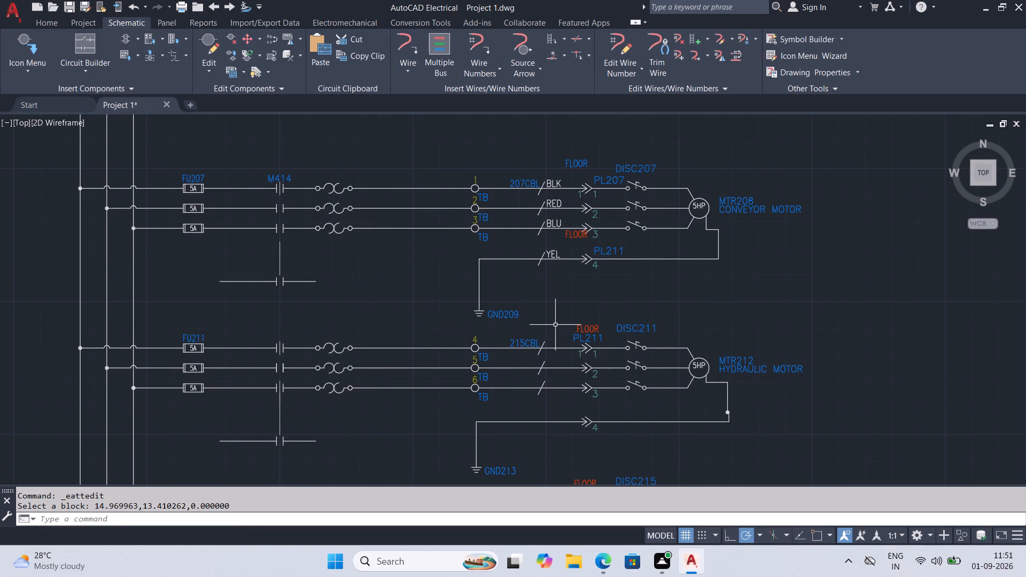
pyautogui.doubleClick(545, 344)
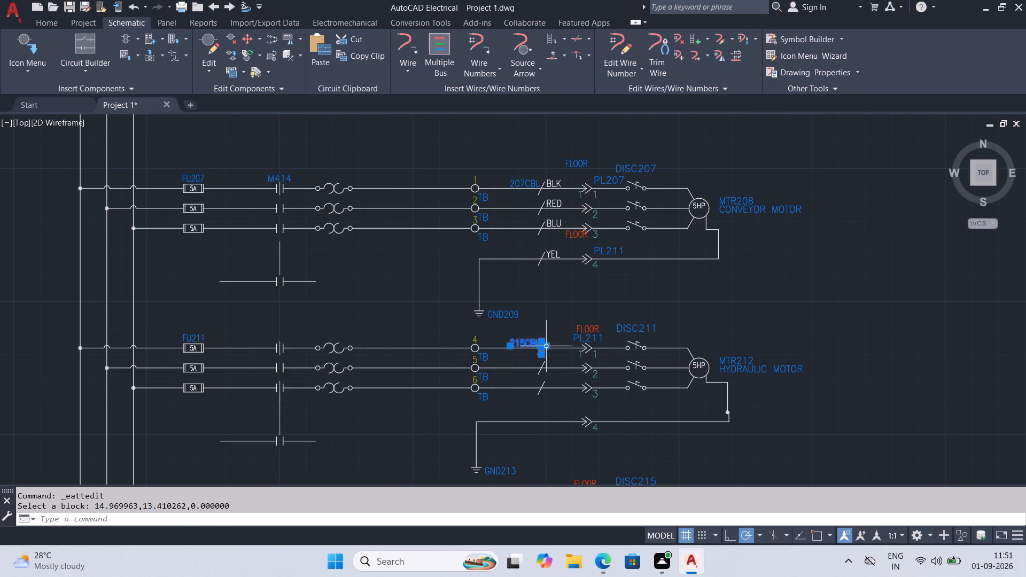
pyautogui.scroll(-2, 189, 282)
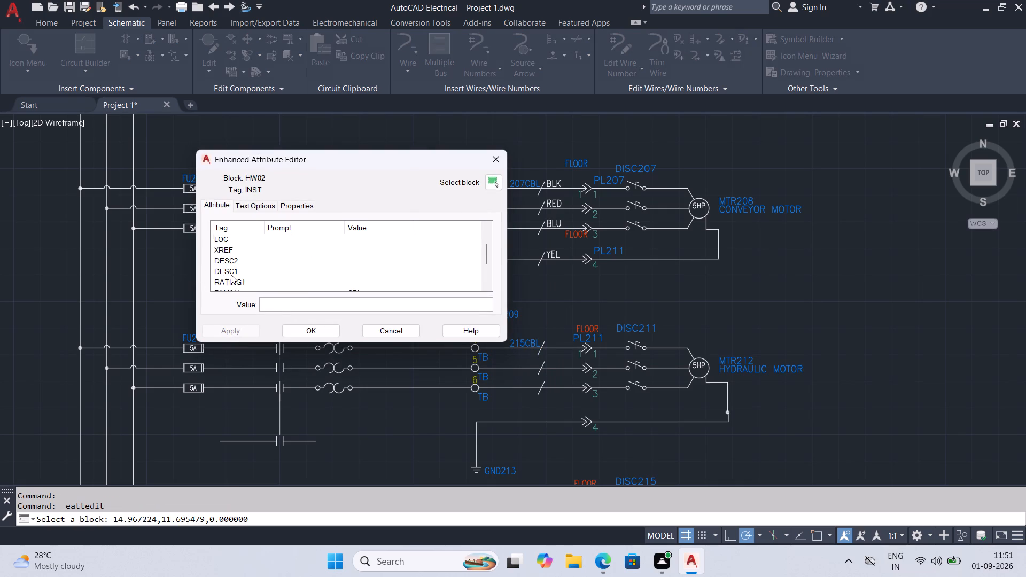
pyautogui.click(232, 278)
pyautogui.click(283, 304)
pyautogui.press('b')
pyautogui.write('LK')
pyautogui.click(294, 329)
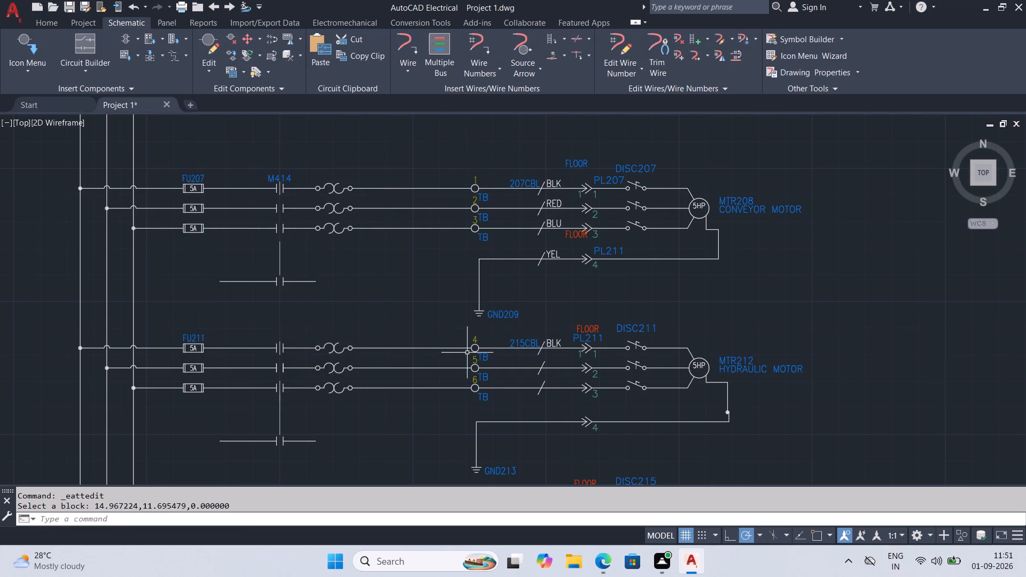
# Set the RATING1 attribute of the cable marker on the hydraulic motor's second phase wire to RED.
pyautogui.moveTo(468, 352); pyautogui.dragTo(445, 286, button='middle')
pyautogui.scroll(1, 493, 347)
pyautogui.doubleClick(534, 270)
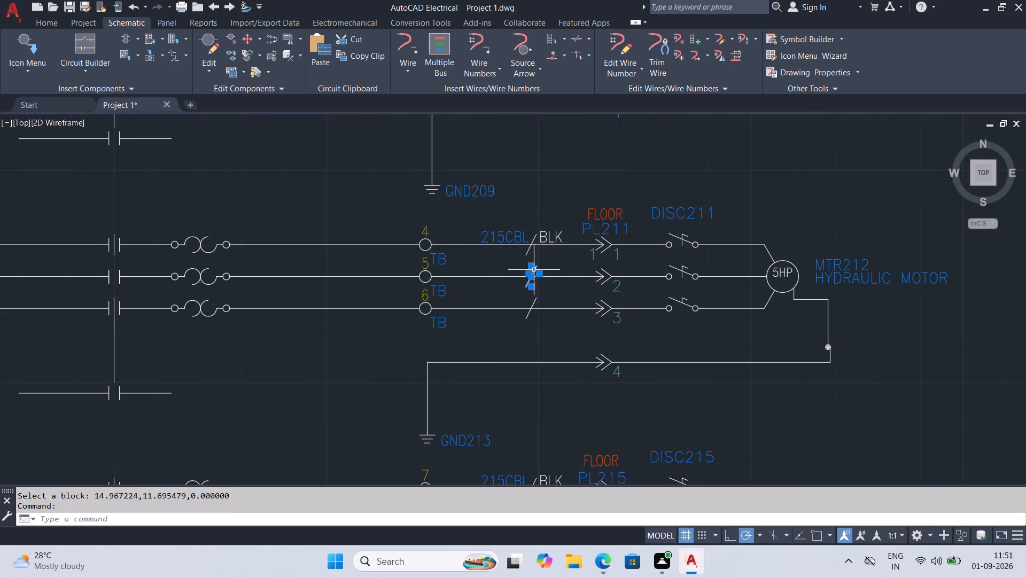
pyautogui.scroll(-1, 243, 274)
pyautogui.click(244, 278)
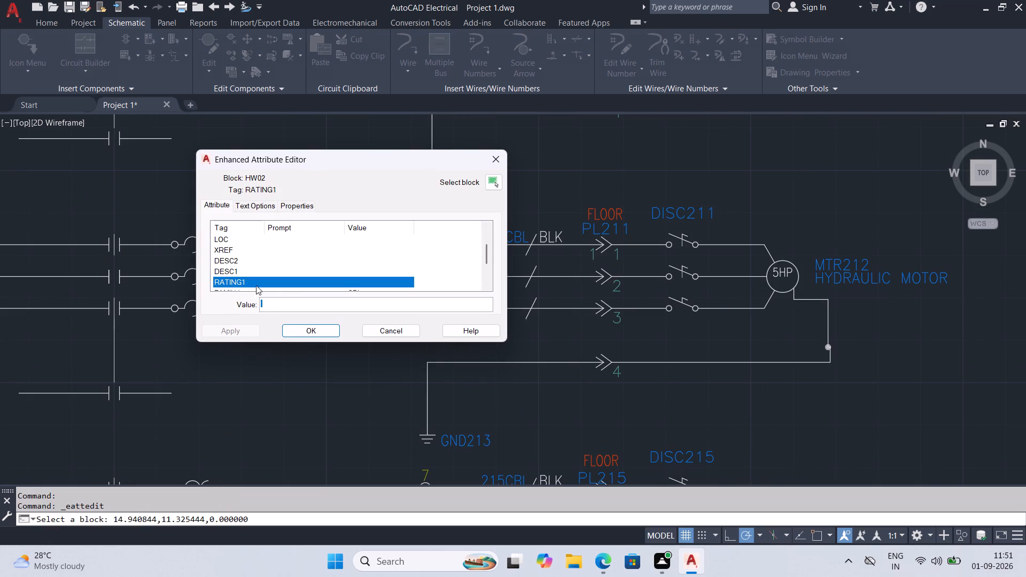
pyautogui.click(291, 305)
pyautogui.write('RED')
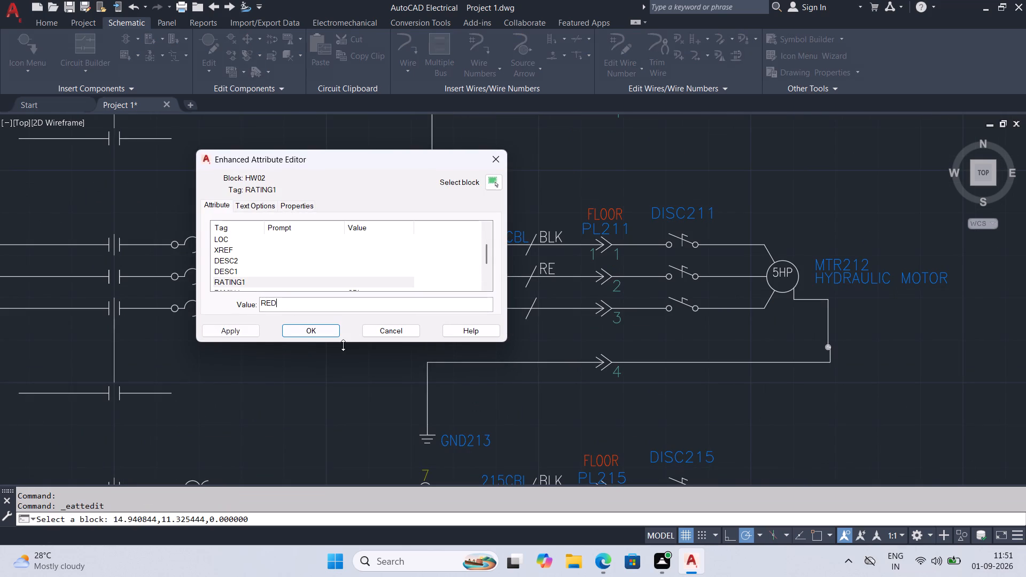
pyautogui.click(325, 337)
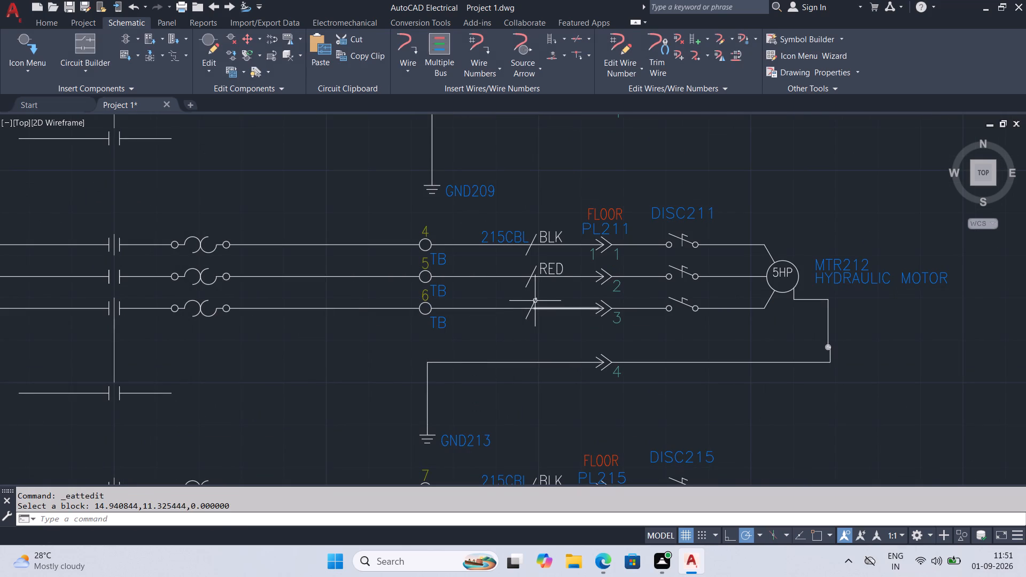
# Set the RATING1 attribute of the cable marker on the hydraulic motor's third phase wire to BLU.
pyautogui.doubleClick(534, 300)
pyautogui.scroll(-1, 237, 260)
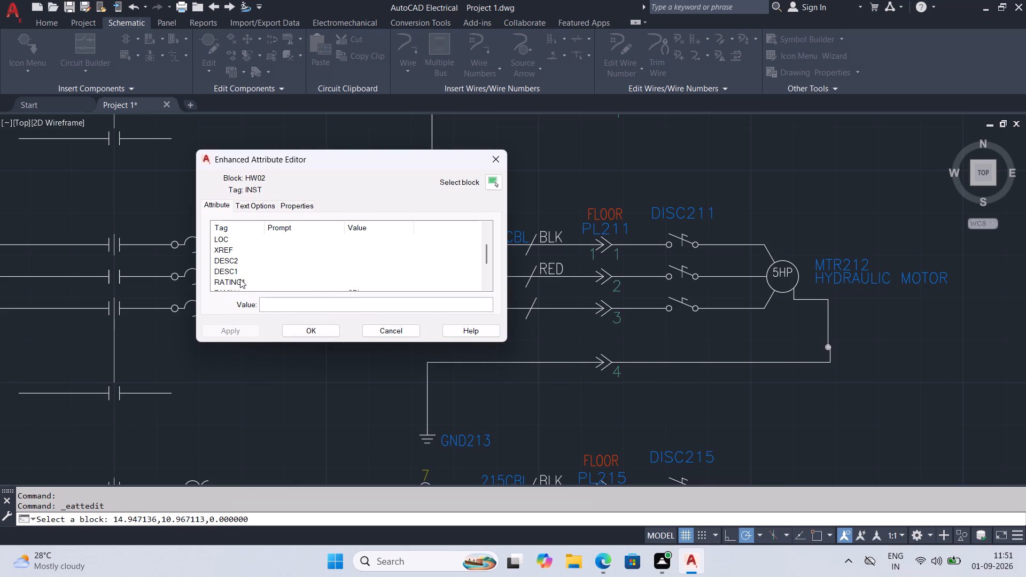
pyautogui.click(240, 279)
pyautogui.click(278, 305)
pyautogui.press('b')
pyautogui.write('LU')
pyautogui.click(296, 331)
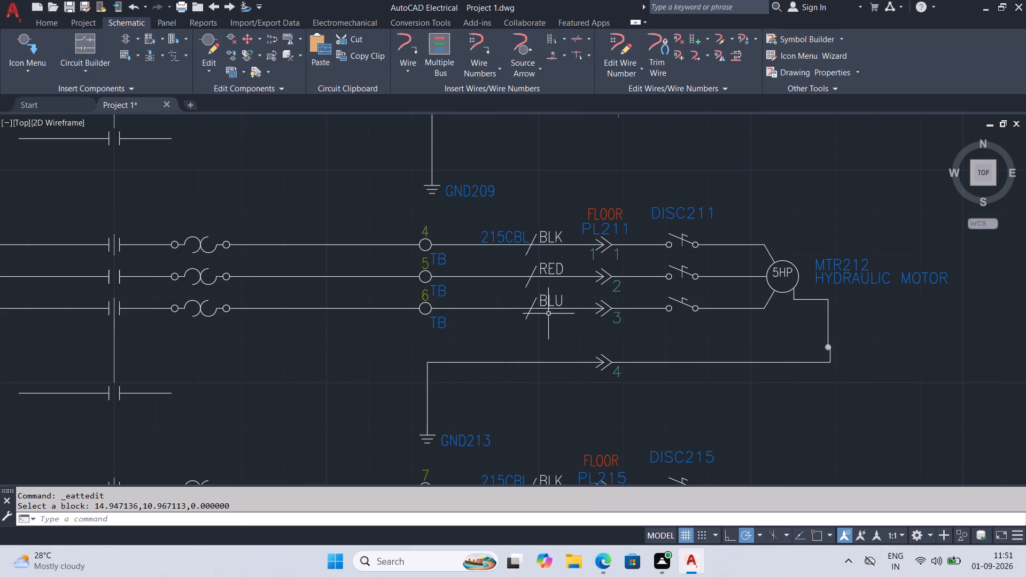
# Copy the BLU cable marker from the hydraulic motor's third phase wire straight down onto its ground wire.
pyautogui.click(542, 299)
pyautogui.press('c')
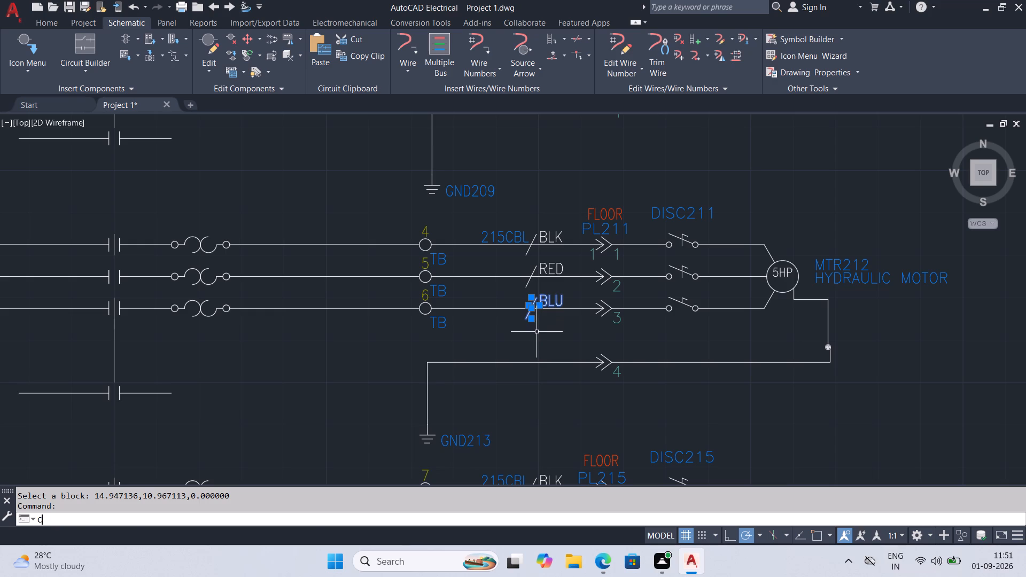
pyautogui.press('o')
pyautogui.press('Return')
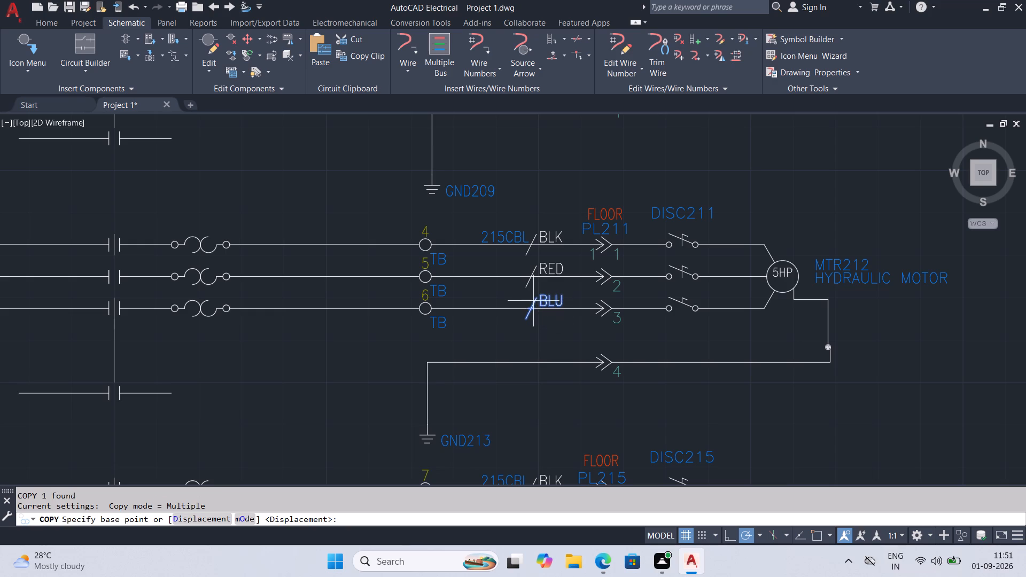
pyautogui.click(532, 308)
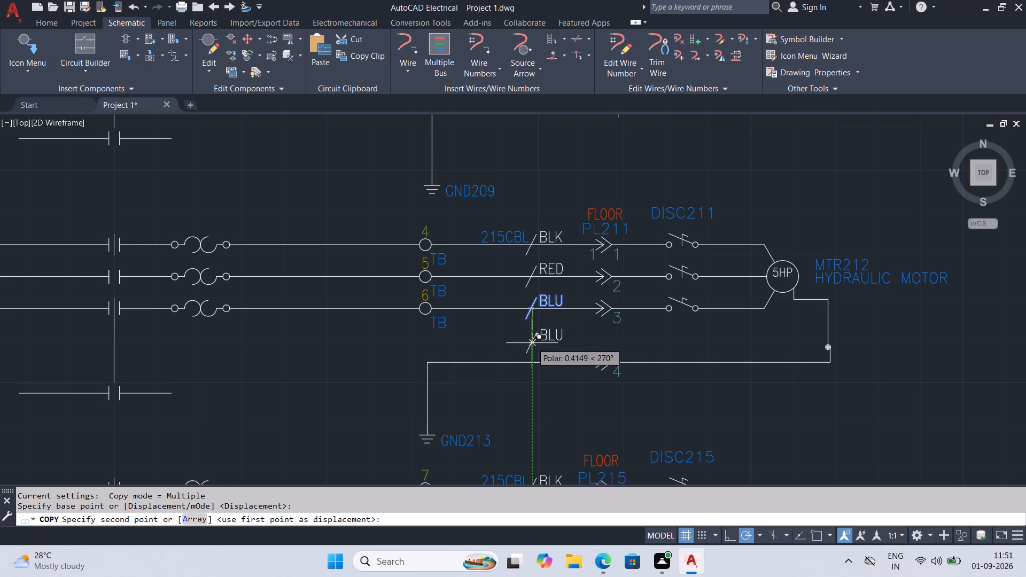
pyautogui.click(532, 363)
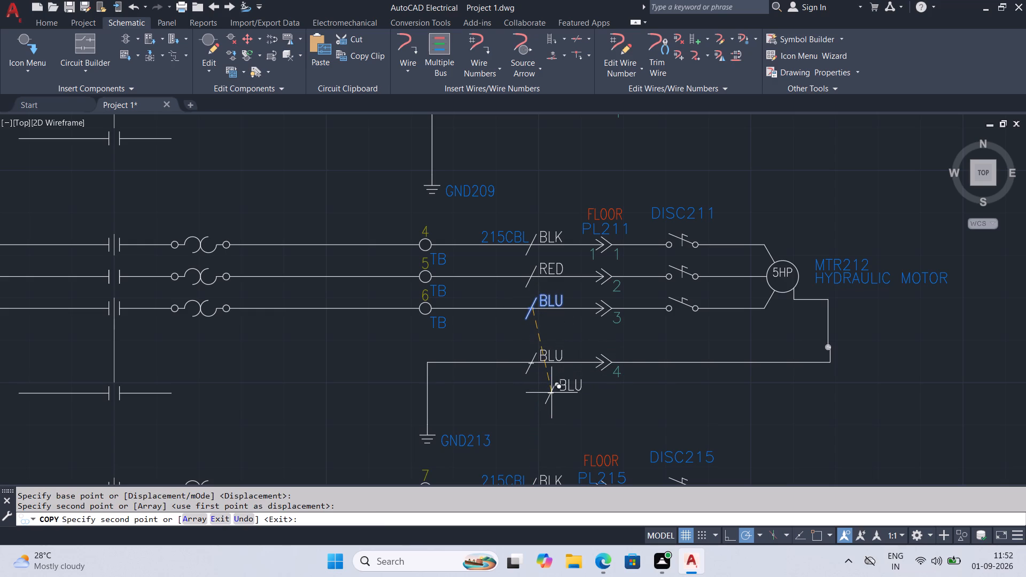
# Save the drawing.
pyautogui.hotkey('ctrl', 's')
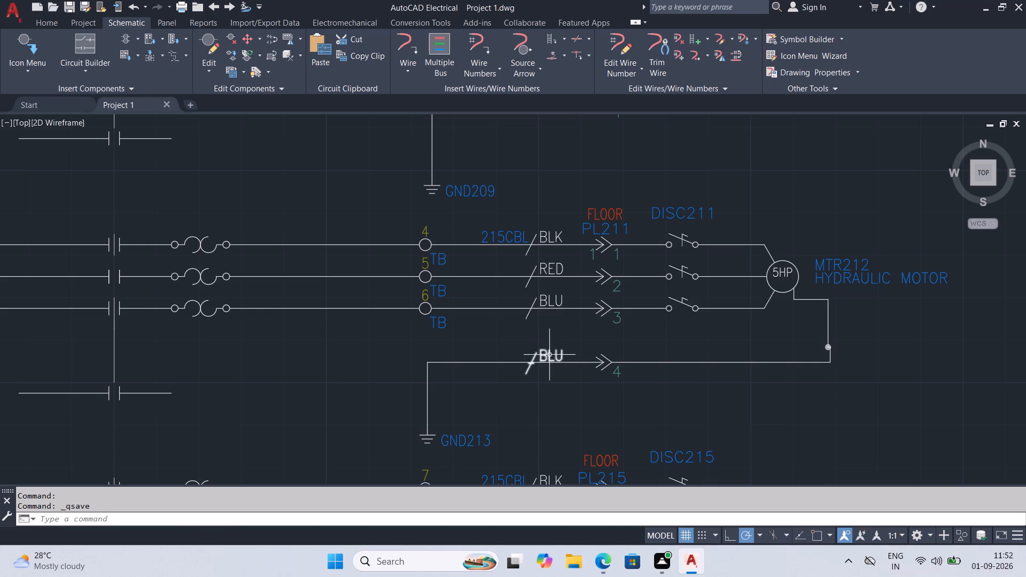
# Set the RATING1 attribute of the copied cable marker on the hydraulic motor's ground wire to YEL.
pyautogui.doubleClick(549, 355)
pyautogui.press('y')
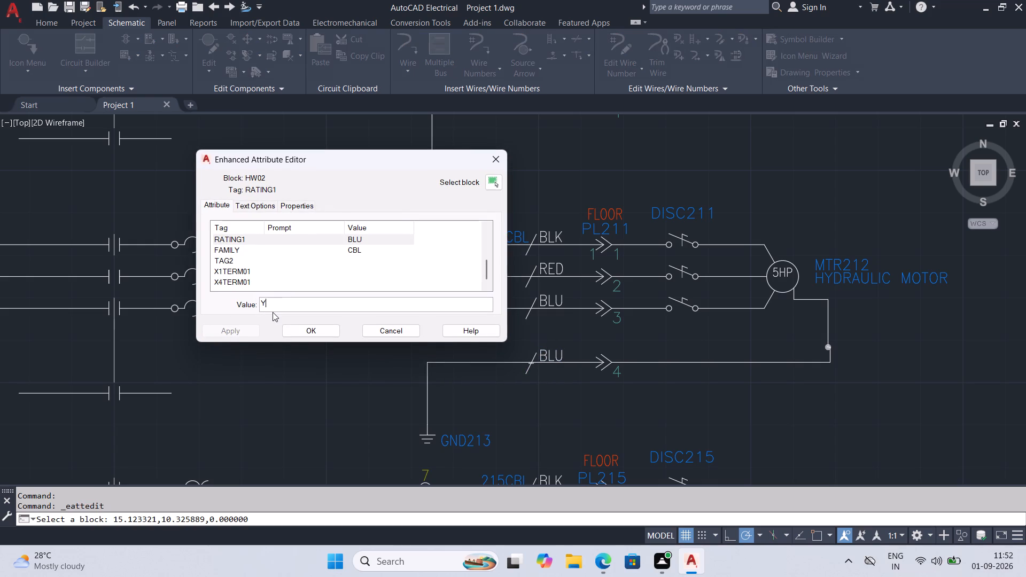
pyautogui.press('e')
pyautogui.press('l')
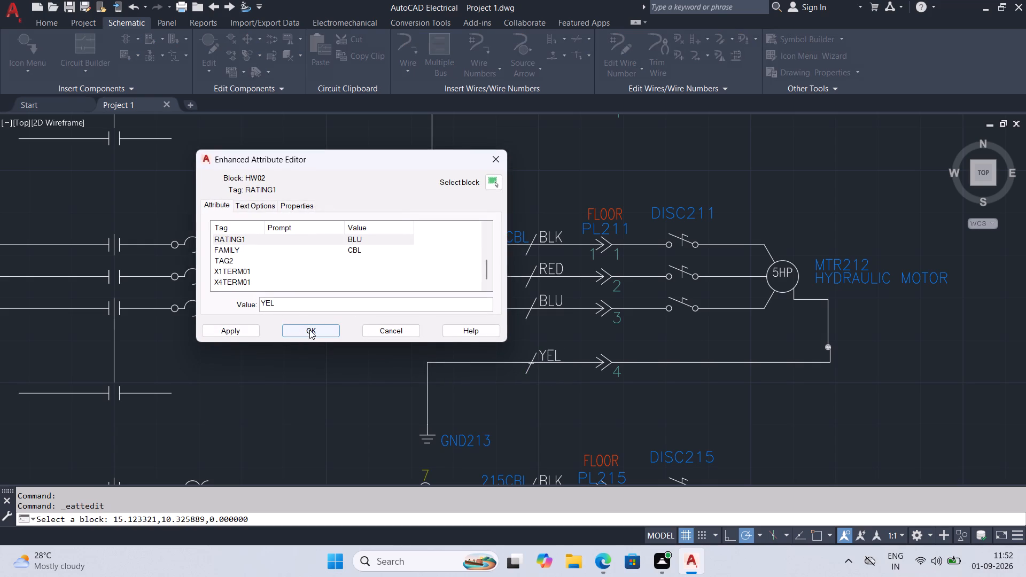
pyautogui.click(309, 330)
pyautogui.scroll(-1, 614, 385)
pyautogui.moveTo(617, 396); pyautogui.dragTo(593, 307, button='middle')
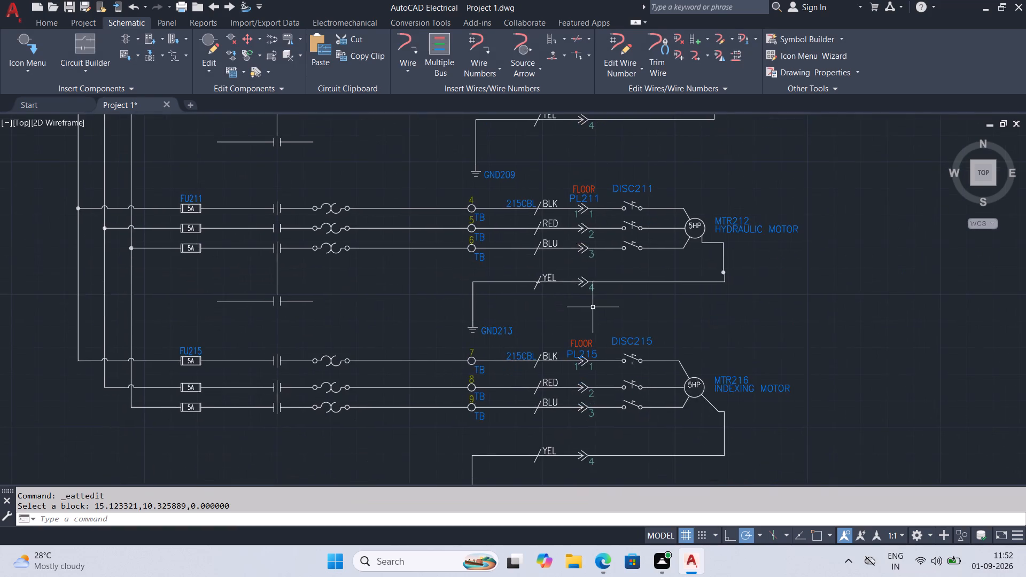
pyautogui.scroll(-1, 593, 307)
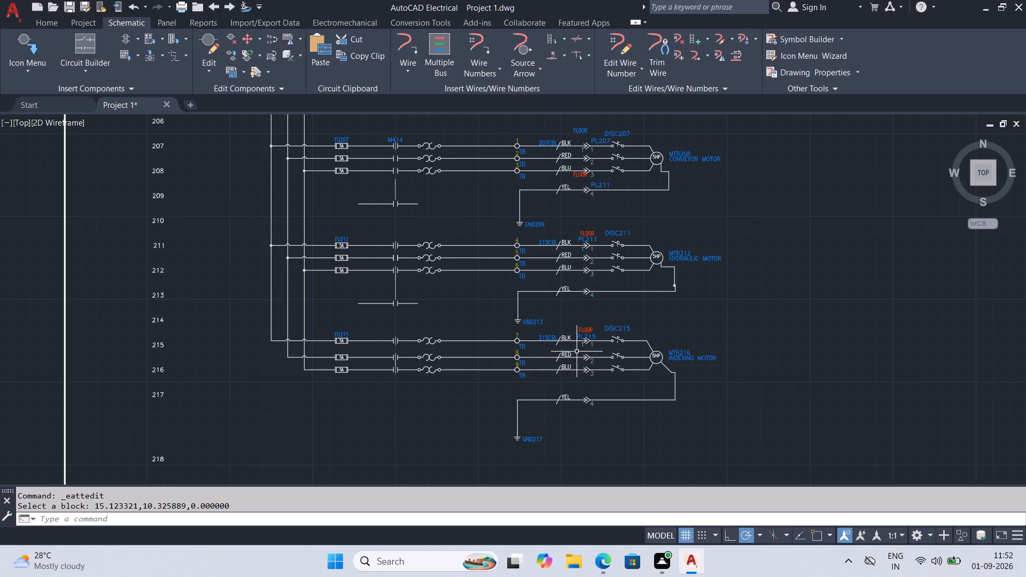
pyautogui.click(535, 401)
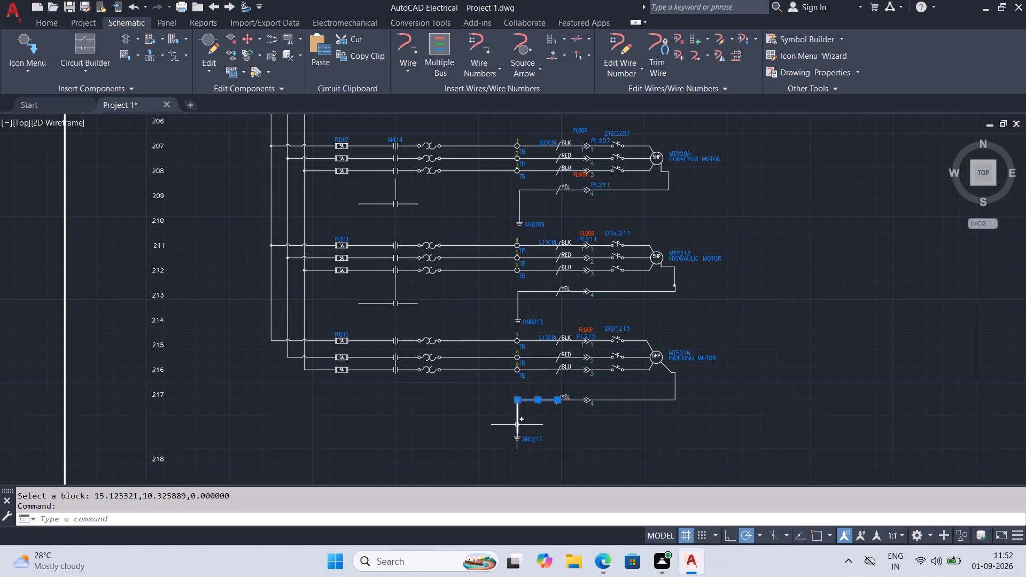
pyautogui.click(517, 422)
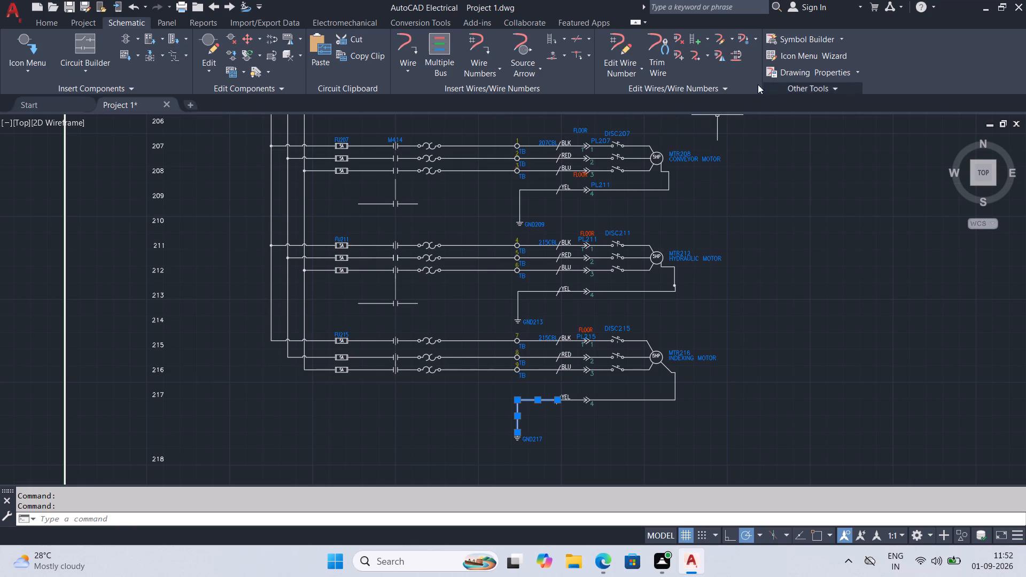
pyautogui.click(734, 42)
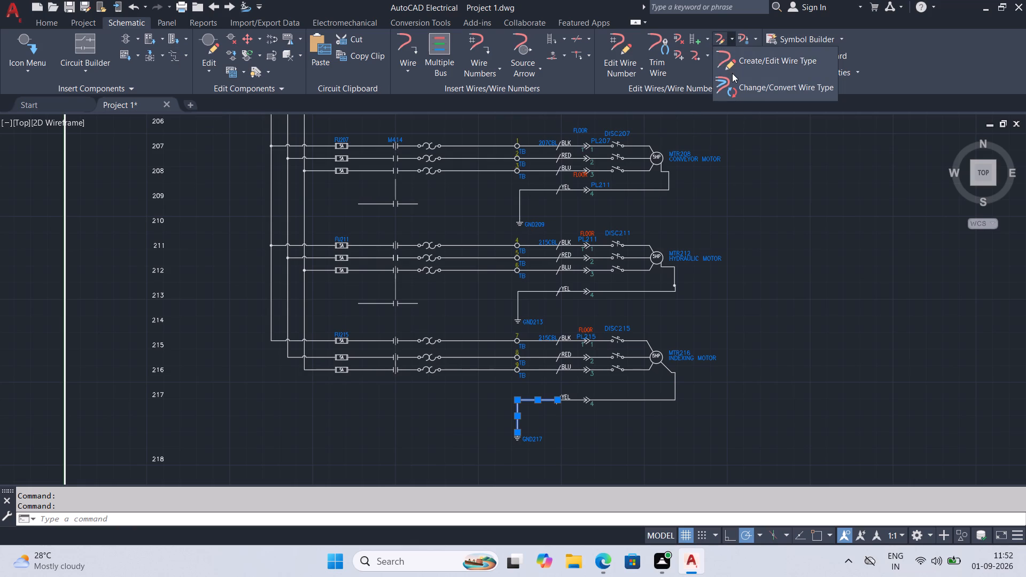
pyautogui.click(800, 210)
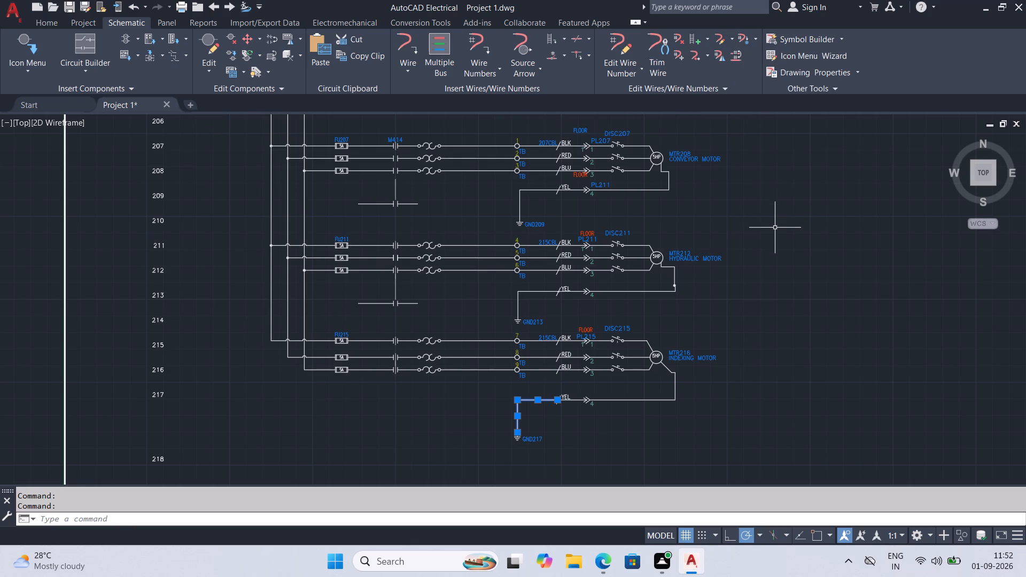
# Save the drawing.
pyautogui.hotkey('ctrl', 's')
pyautogui.hotkey('ctrl', 's')
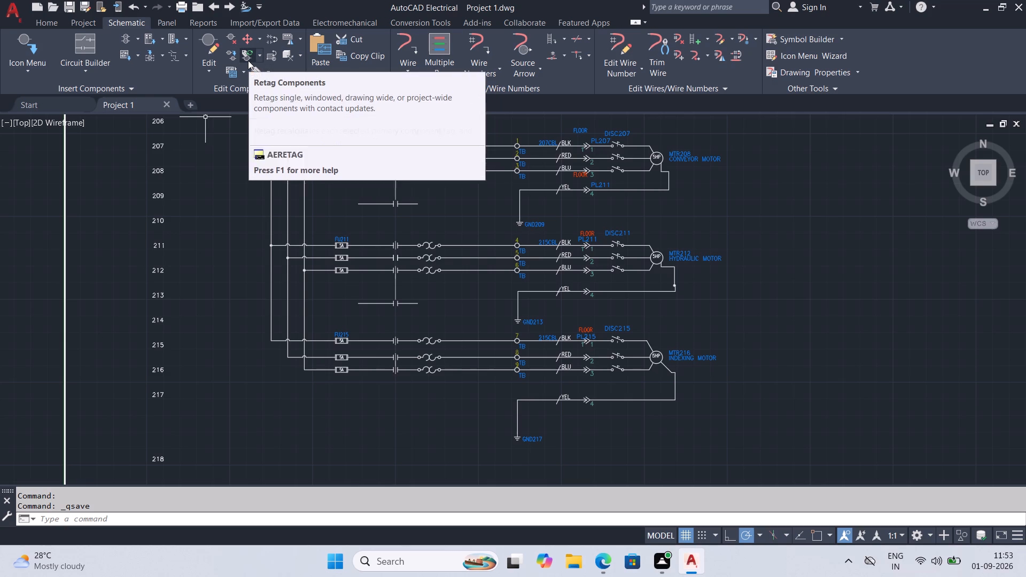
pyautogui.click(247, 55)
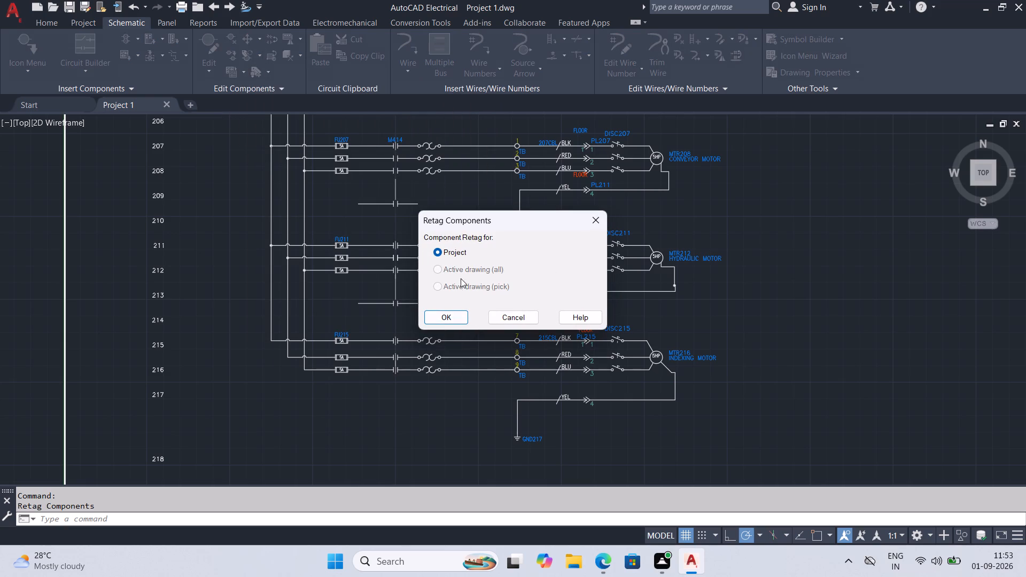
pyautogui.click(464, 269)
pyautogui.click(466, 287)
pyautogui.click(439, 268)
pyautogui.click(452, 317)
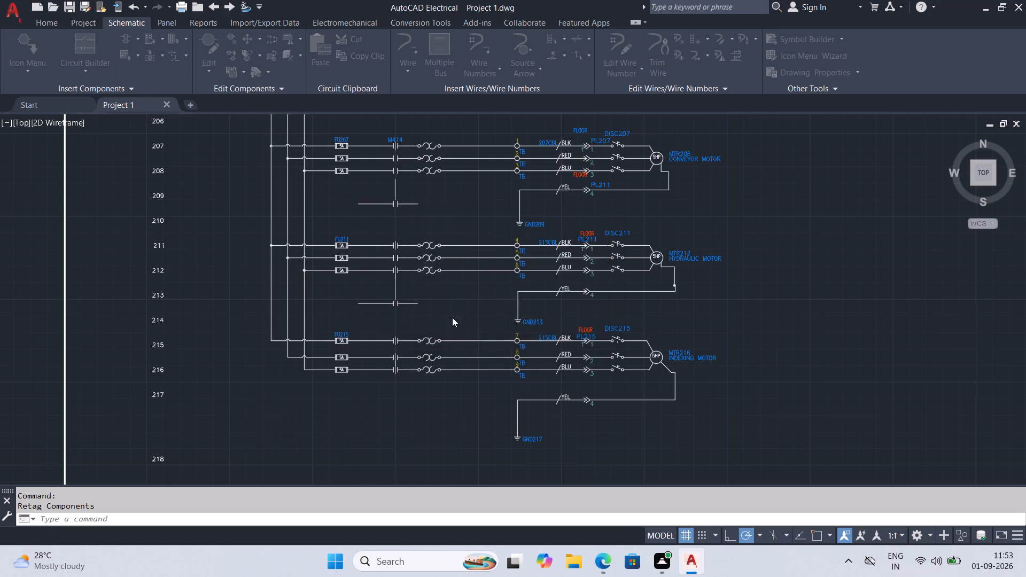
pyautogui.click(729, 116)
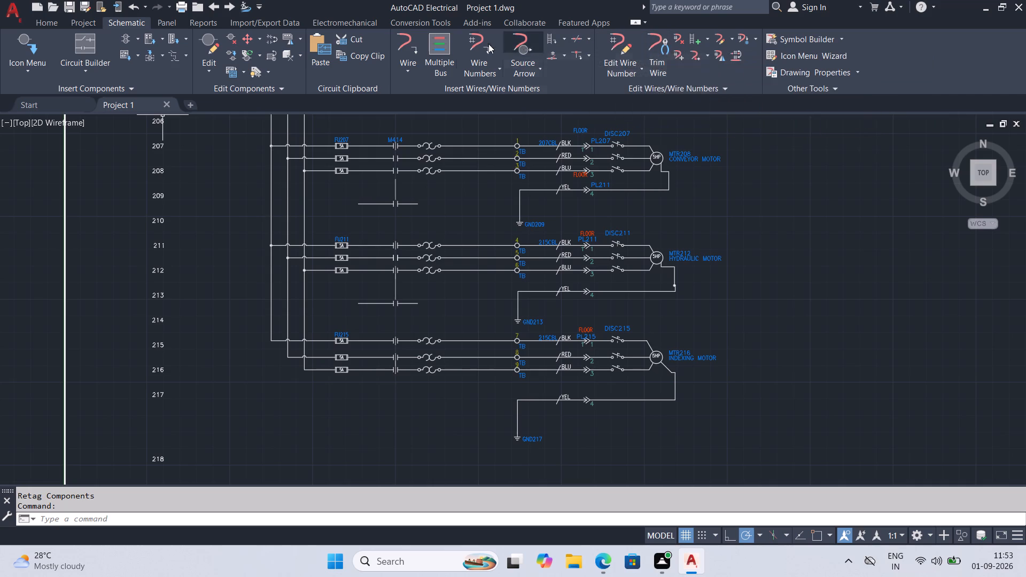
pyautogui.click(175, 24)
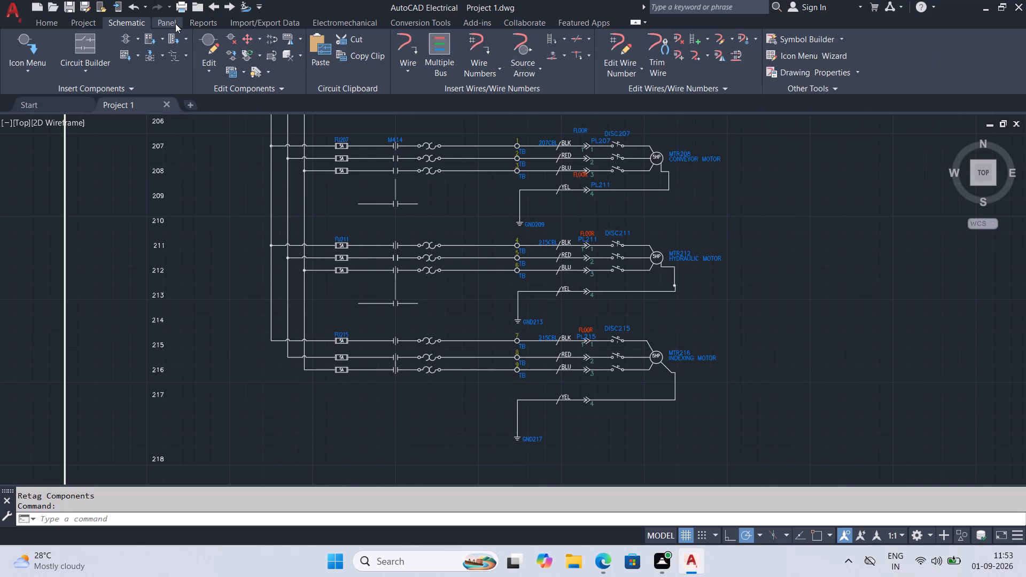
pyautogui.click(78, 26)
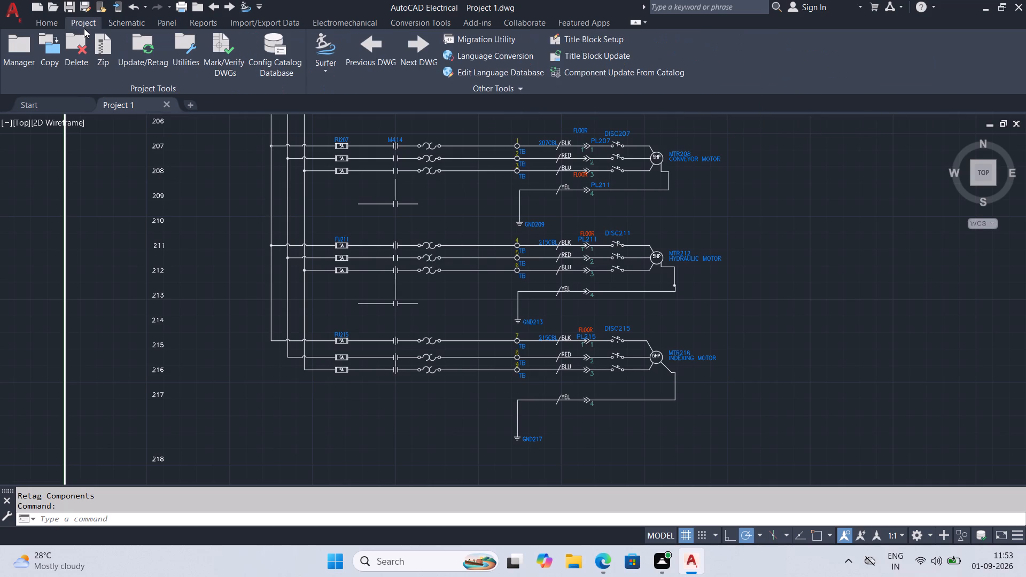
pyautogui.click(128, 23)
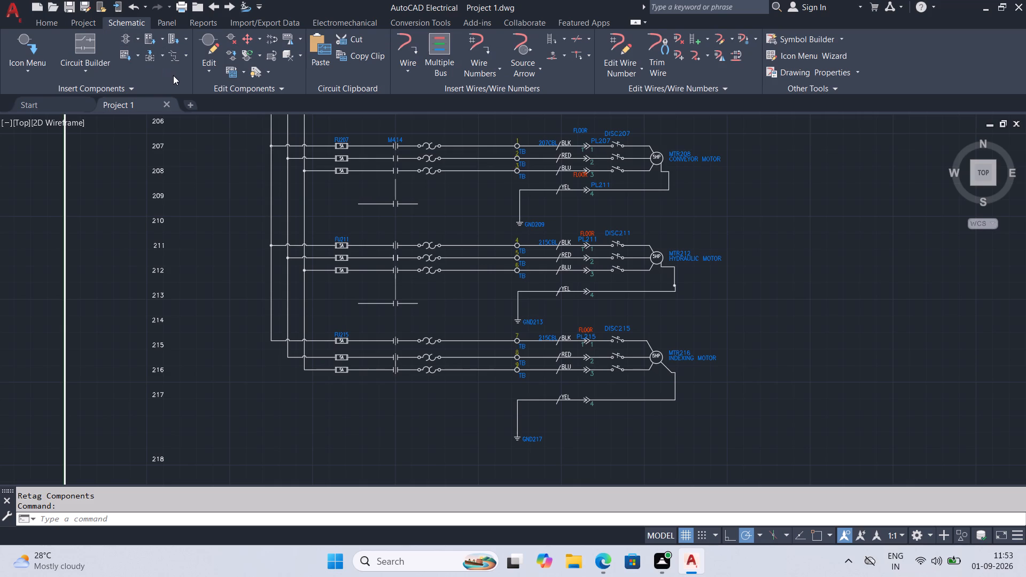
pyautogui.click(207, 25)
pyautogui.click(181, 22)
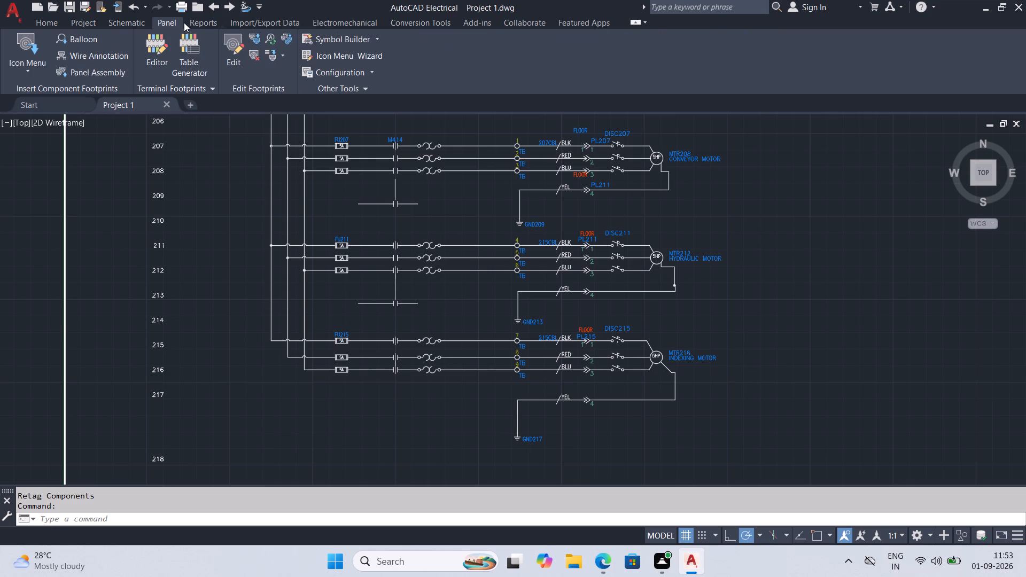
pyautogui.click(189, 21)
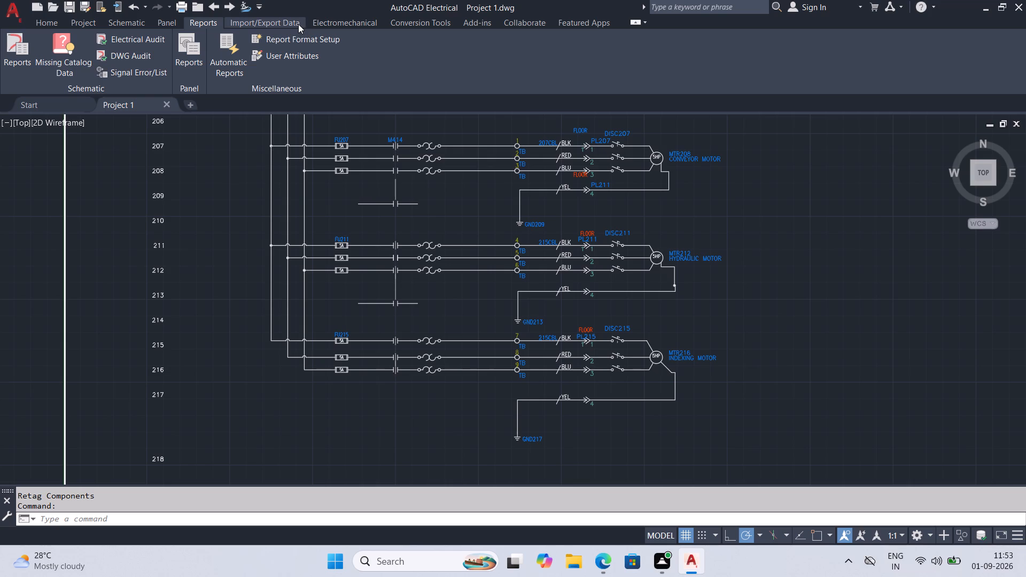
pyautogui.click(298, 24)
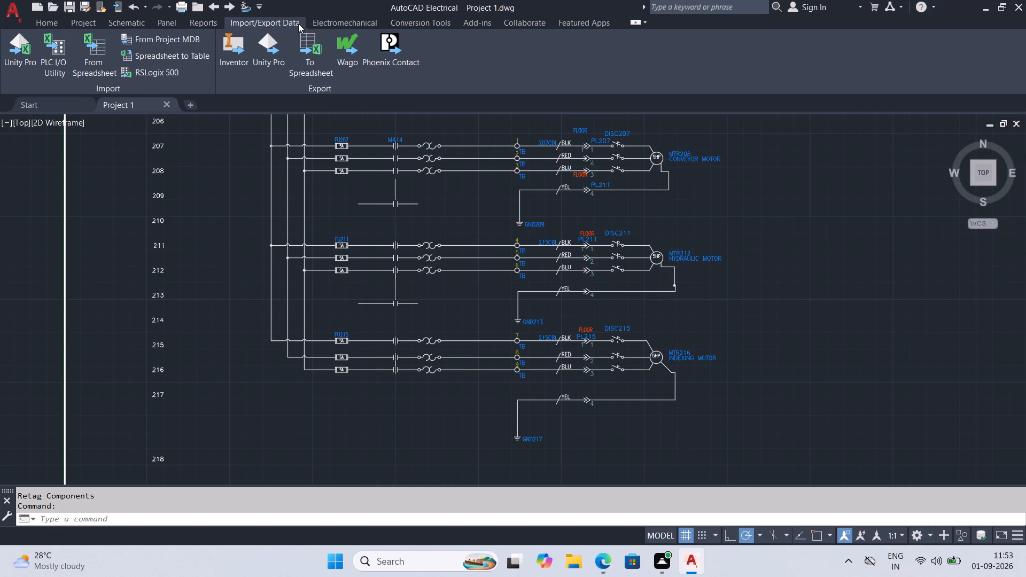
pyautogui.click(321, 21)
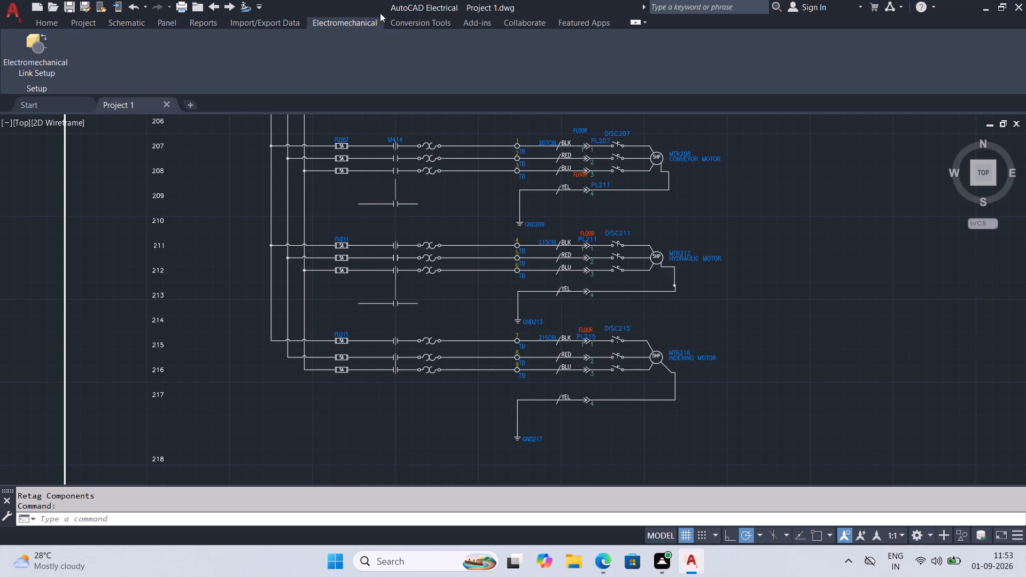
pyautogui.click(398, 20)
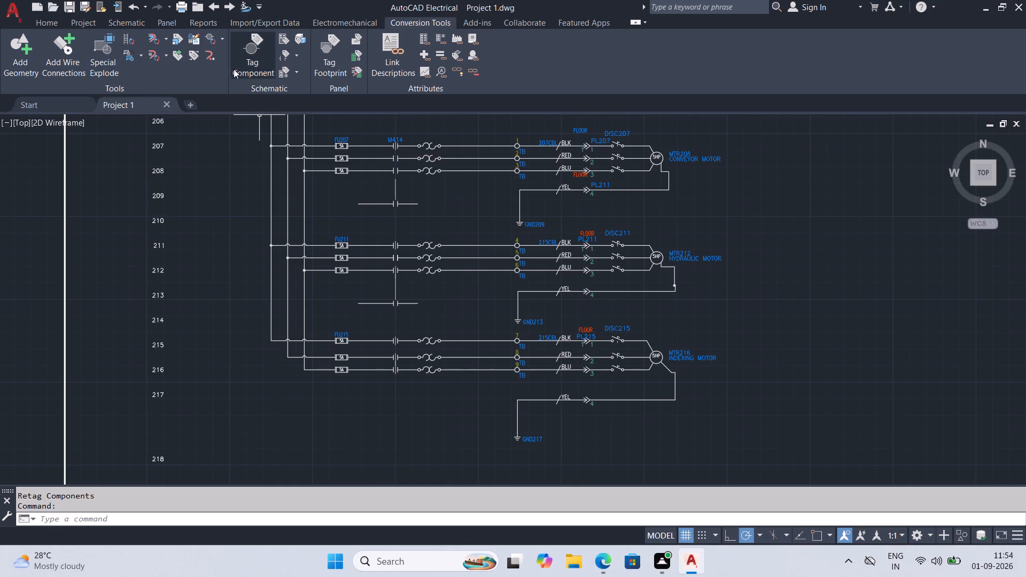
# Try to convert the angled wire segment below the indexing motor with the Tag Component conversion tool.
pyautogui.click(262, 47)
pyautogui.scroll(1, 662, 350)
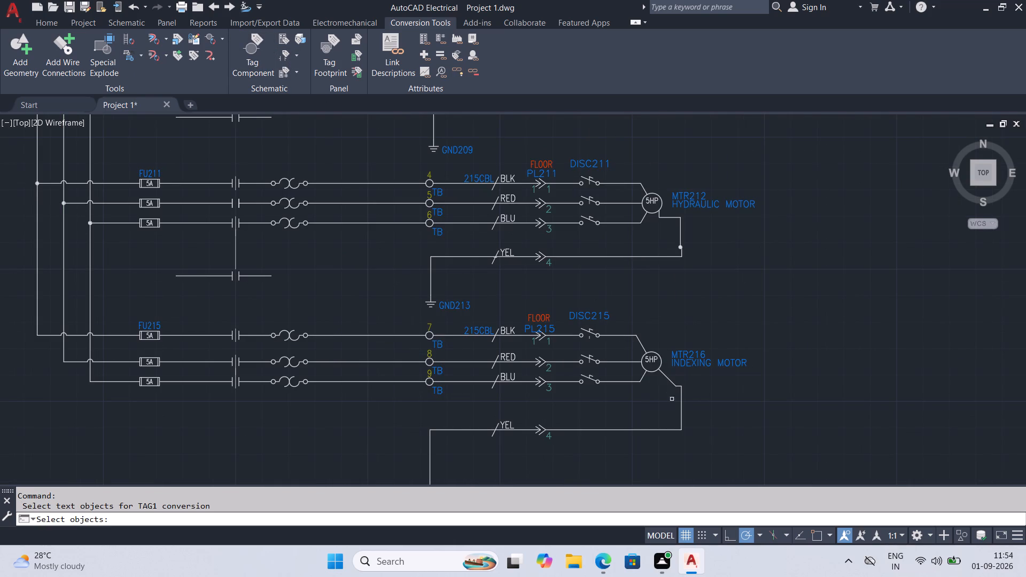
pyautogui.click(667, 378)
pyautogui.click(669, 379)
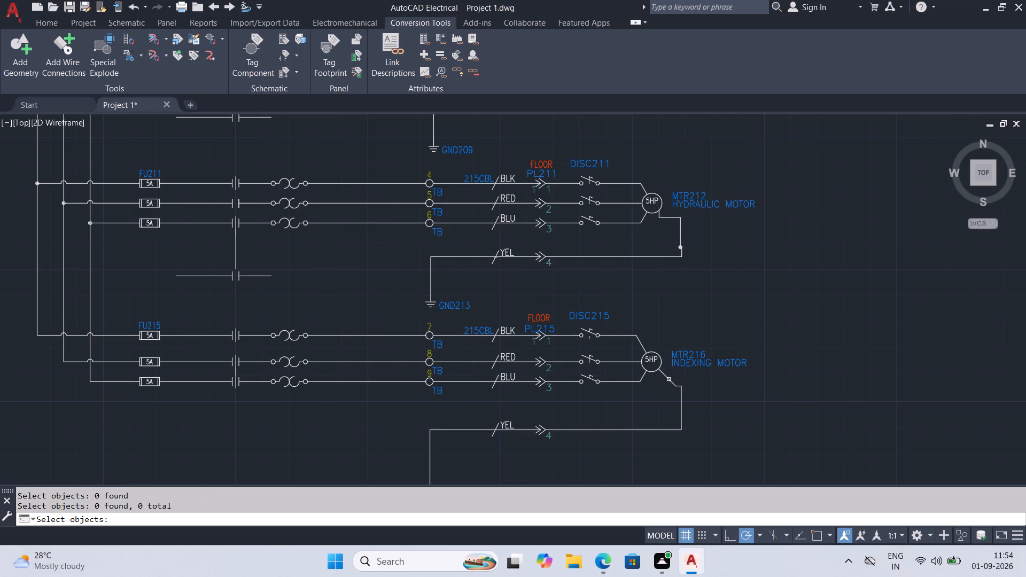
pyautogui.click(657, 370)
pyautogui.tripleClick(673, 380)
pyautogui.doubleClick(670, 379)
# Try the Tag Panel Terminal - Wire Number conversion on the indexing motor's angled ground wire, accepting insertion of the WD_PNLM block.
pyautogui.click(358, 72)
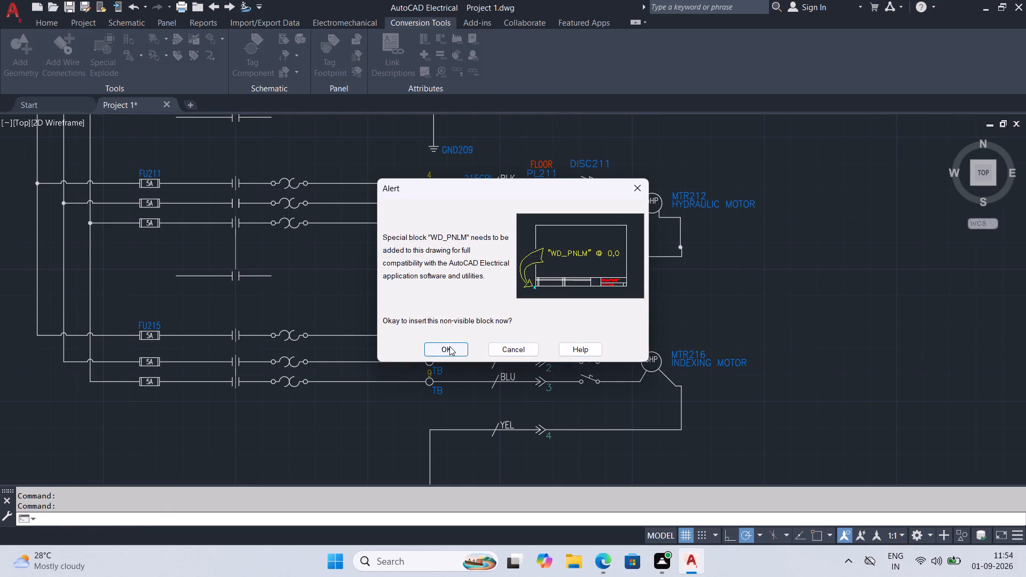
pyautogui.click(449, 346)
pyautogui.click(666, 378)
pyautogui.click(666, 378)
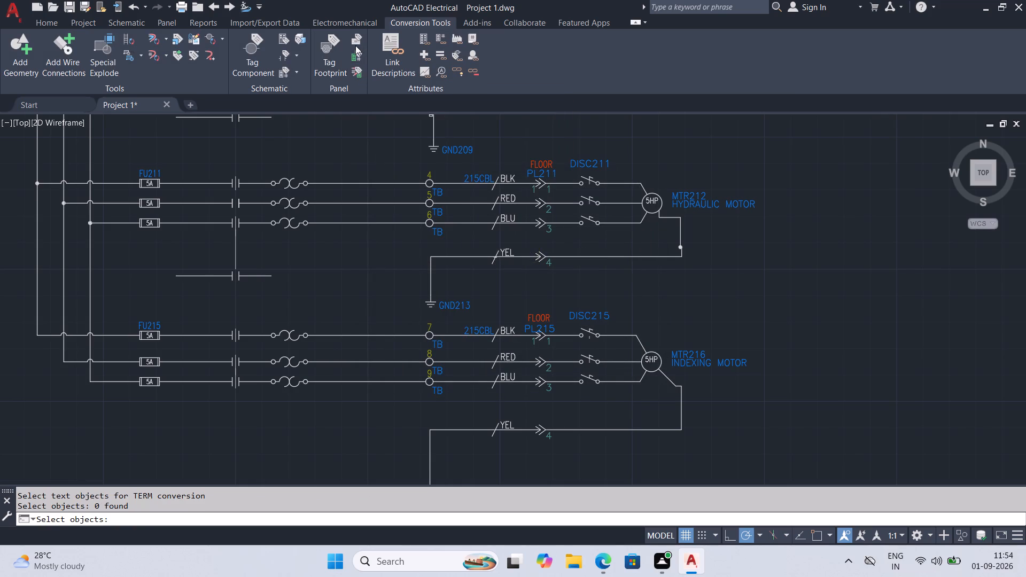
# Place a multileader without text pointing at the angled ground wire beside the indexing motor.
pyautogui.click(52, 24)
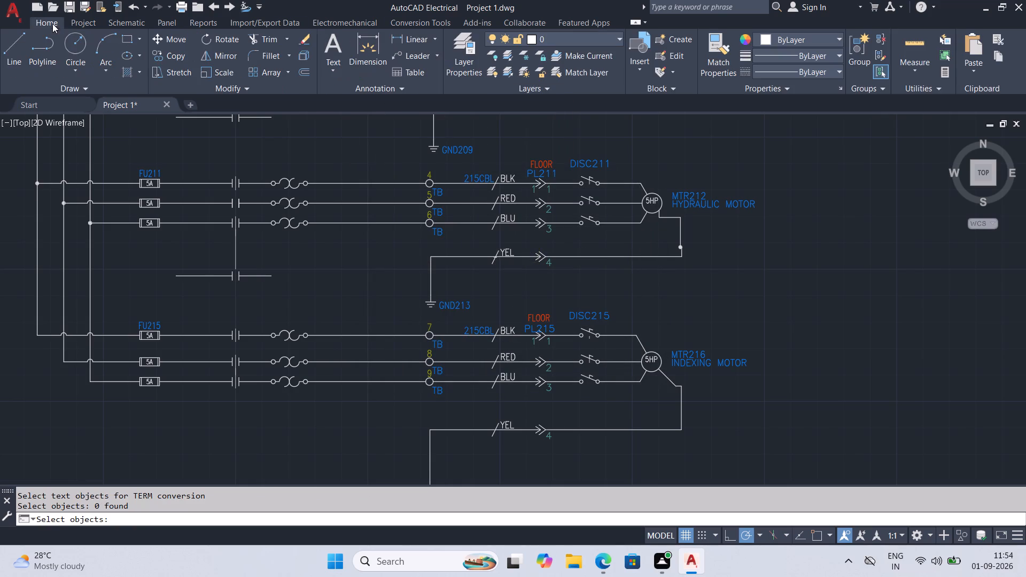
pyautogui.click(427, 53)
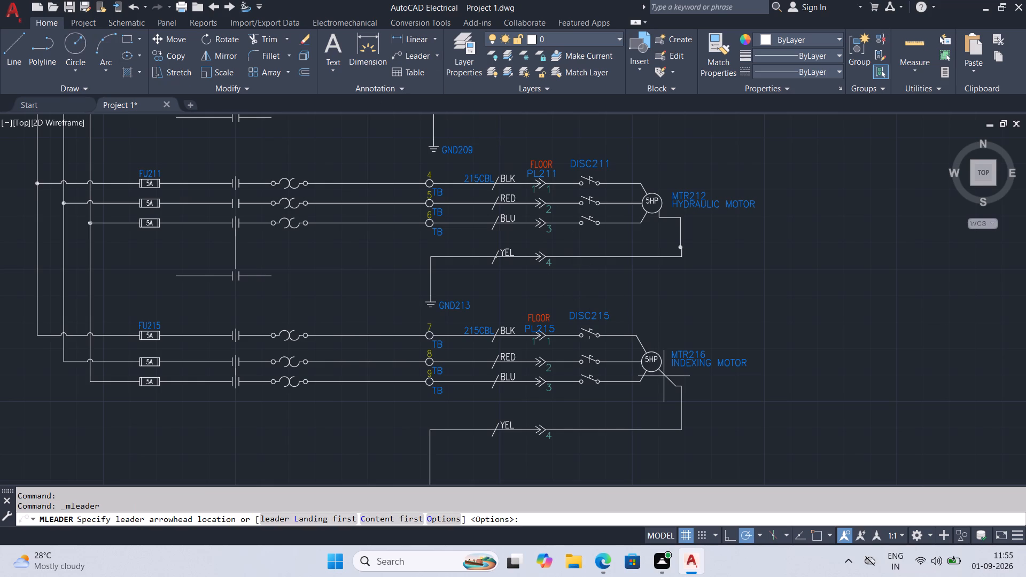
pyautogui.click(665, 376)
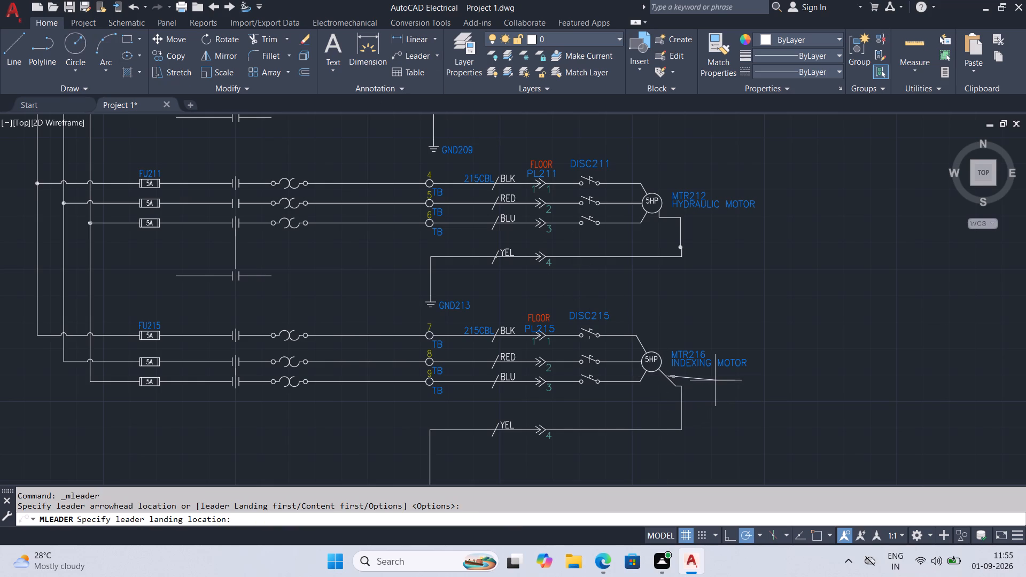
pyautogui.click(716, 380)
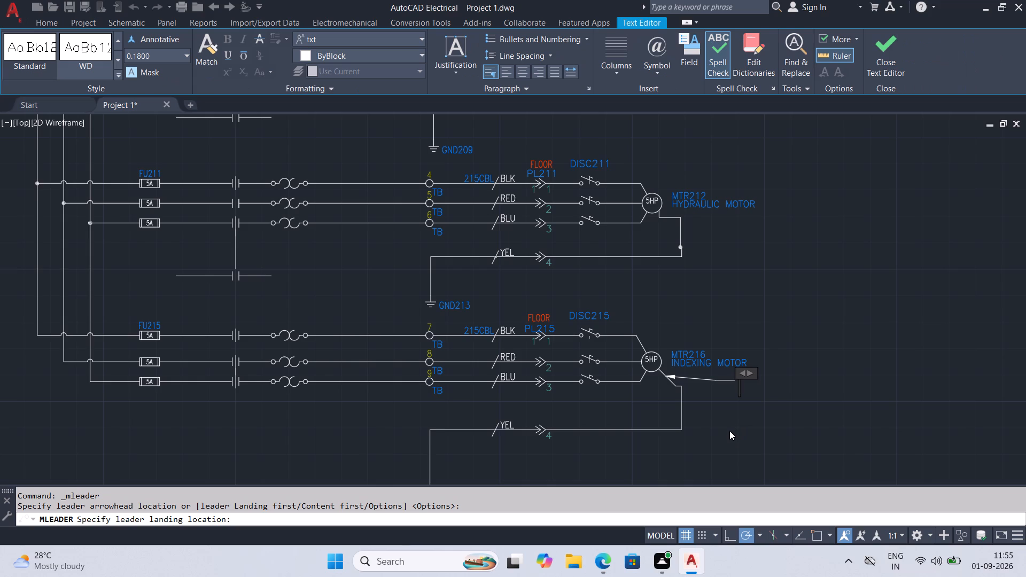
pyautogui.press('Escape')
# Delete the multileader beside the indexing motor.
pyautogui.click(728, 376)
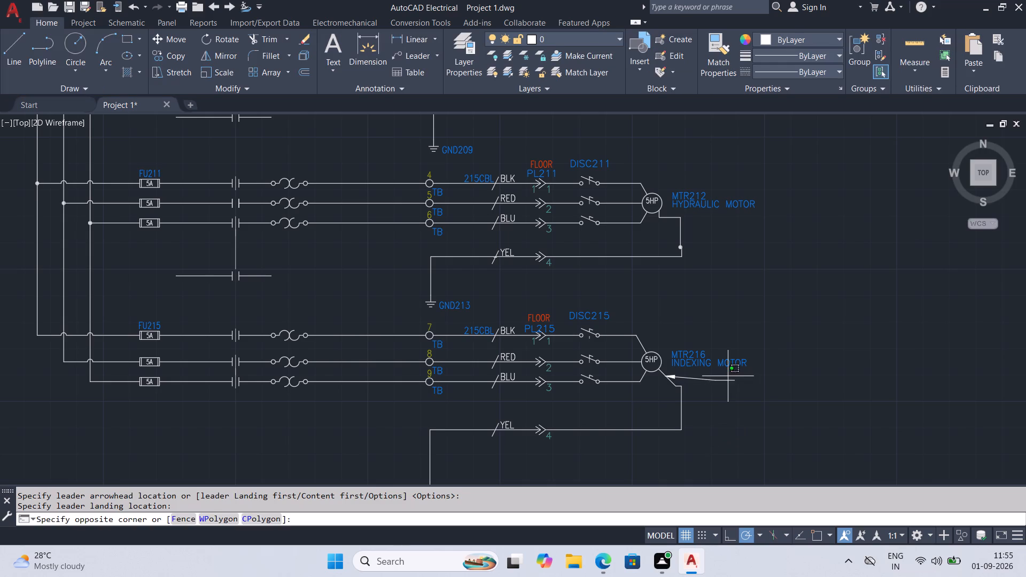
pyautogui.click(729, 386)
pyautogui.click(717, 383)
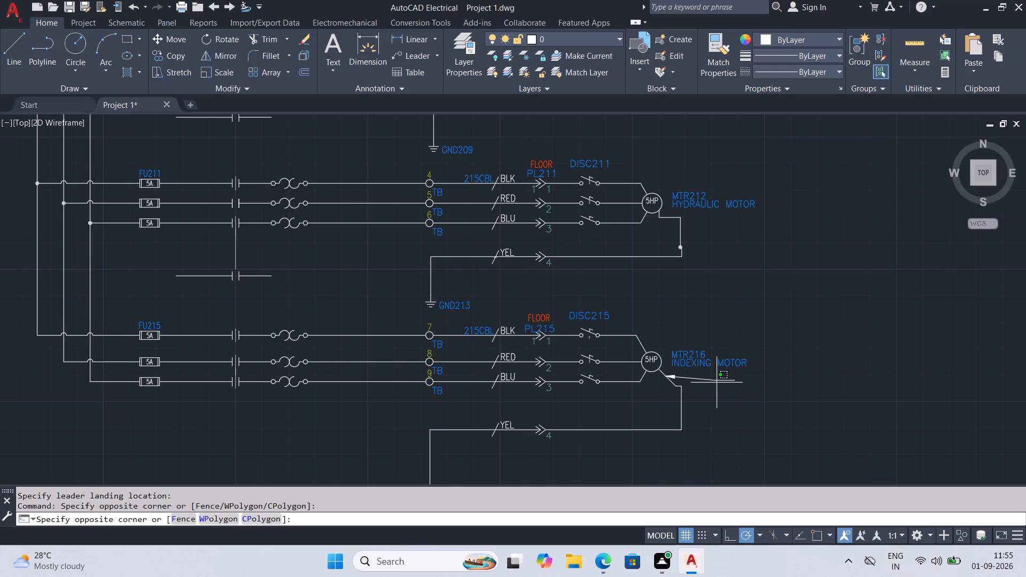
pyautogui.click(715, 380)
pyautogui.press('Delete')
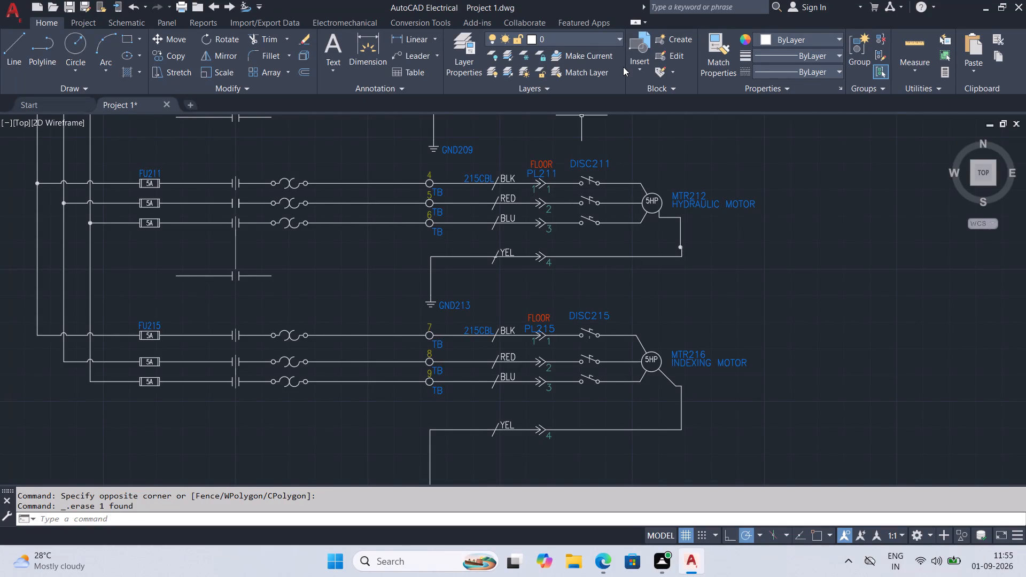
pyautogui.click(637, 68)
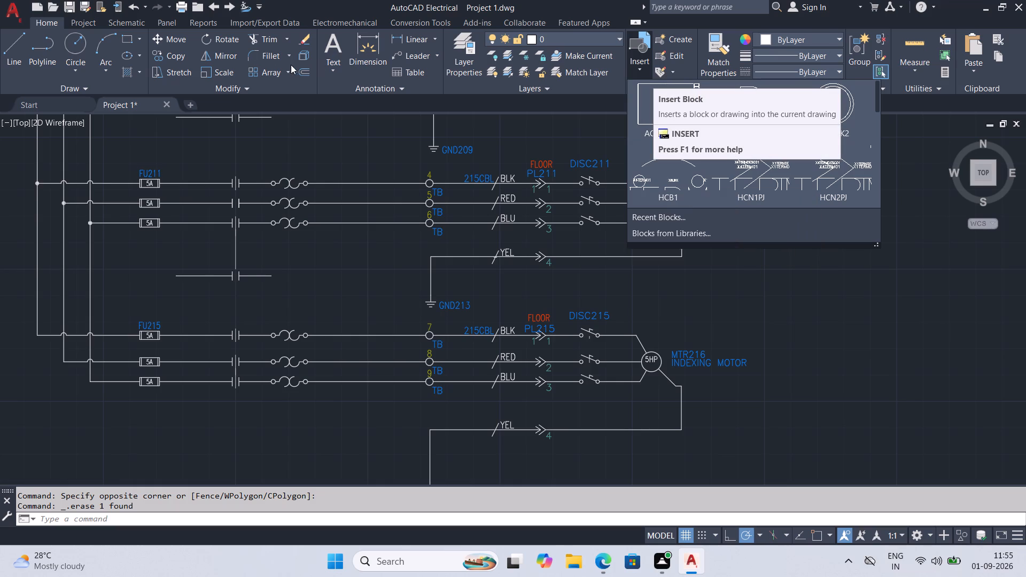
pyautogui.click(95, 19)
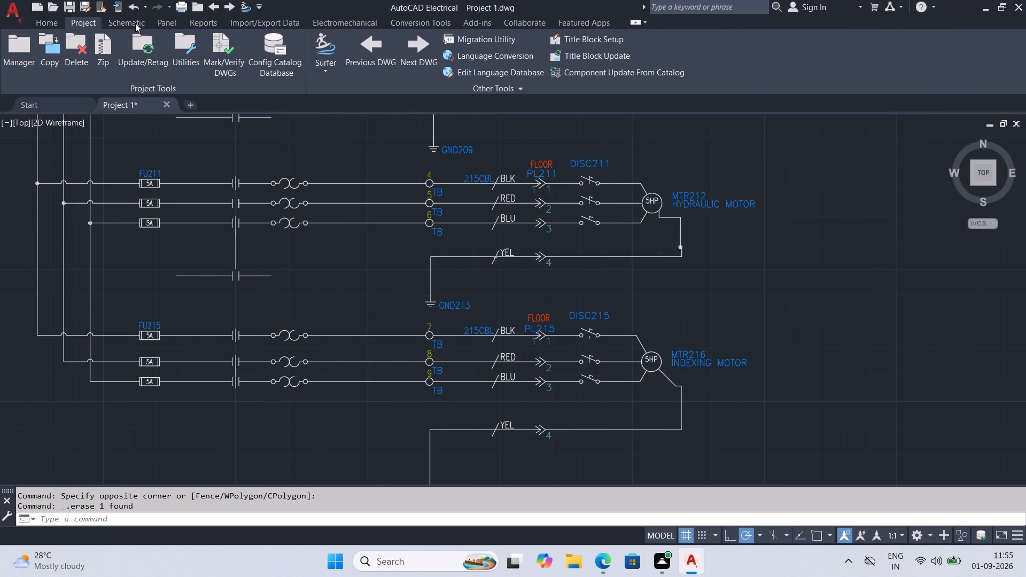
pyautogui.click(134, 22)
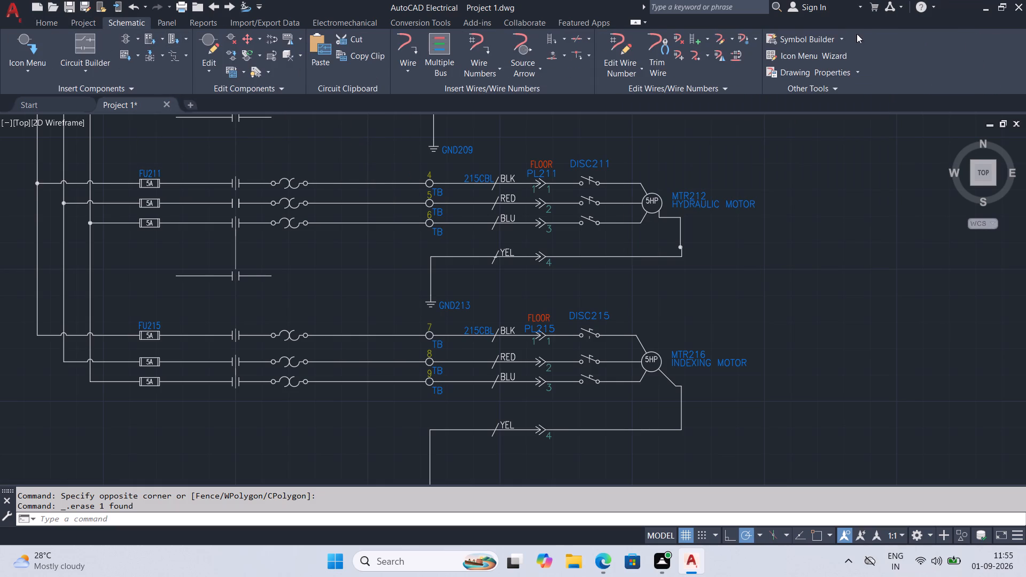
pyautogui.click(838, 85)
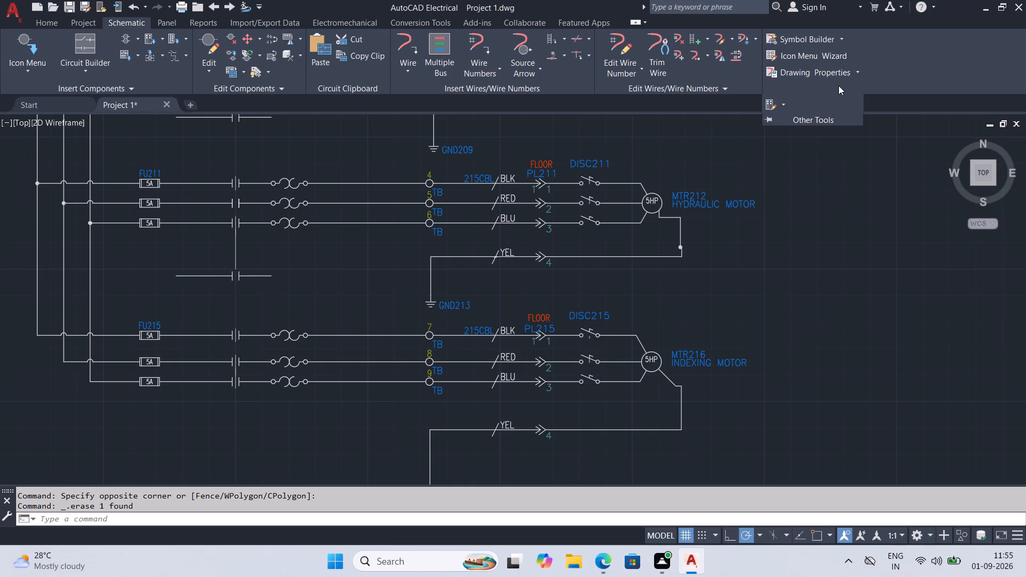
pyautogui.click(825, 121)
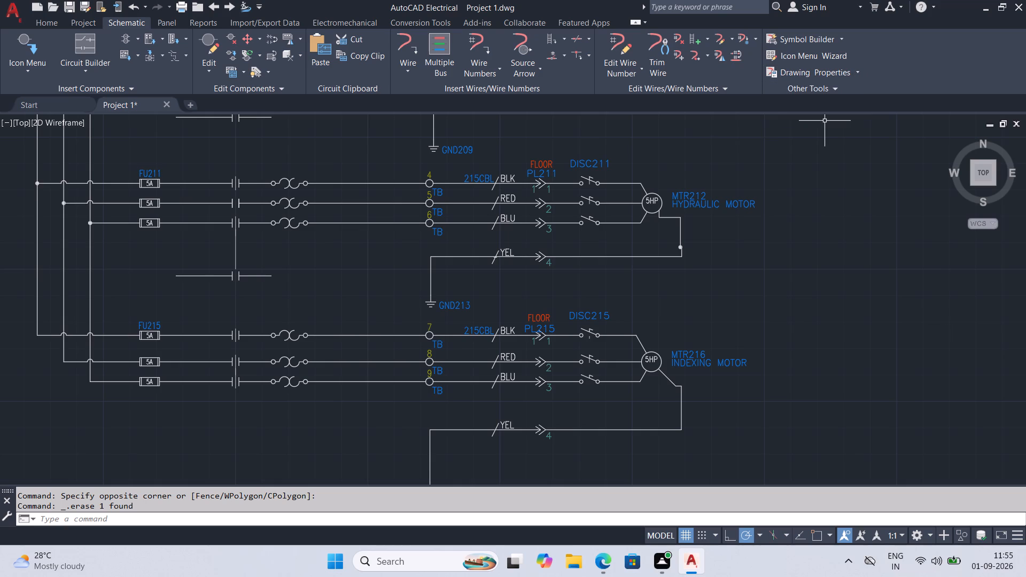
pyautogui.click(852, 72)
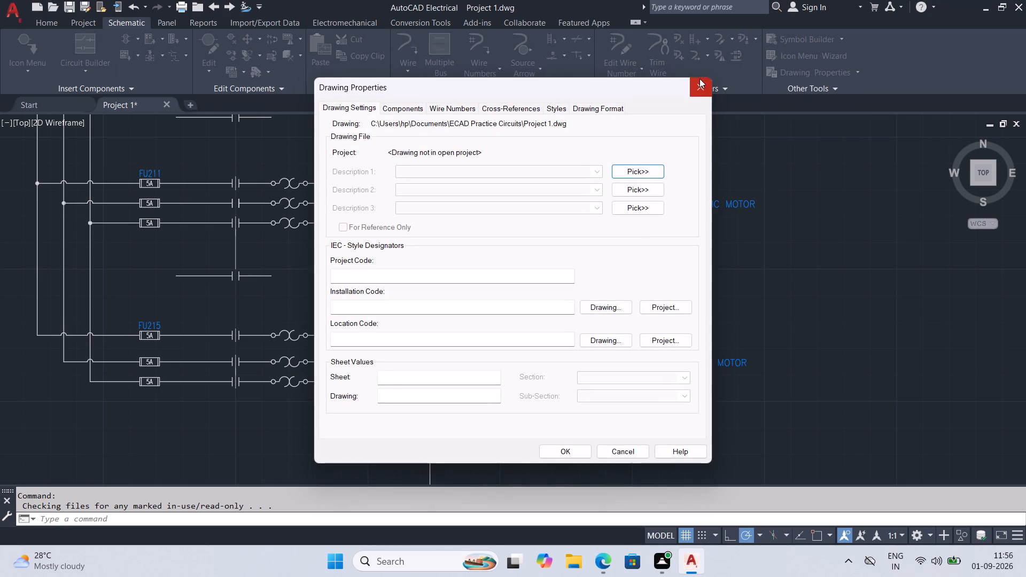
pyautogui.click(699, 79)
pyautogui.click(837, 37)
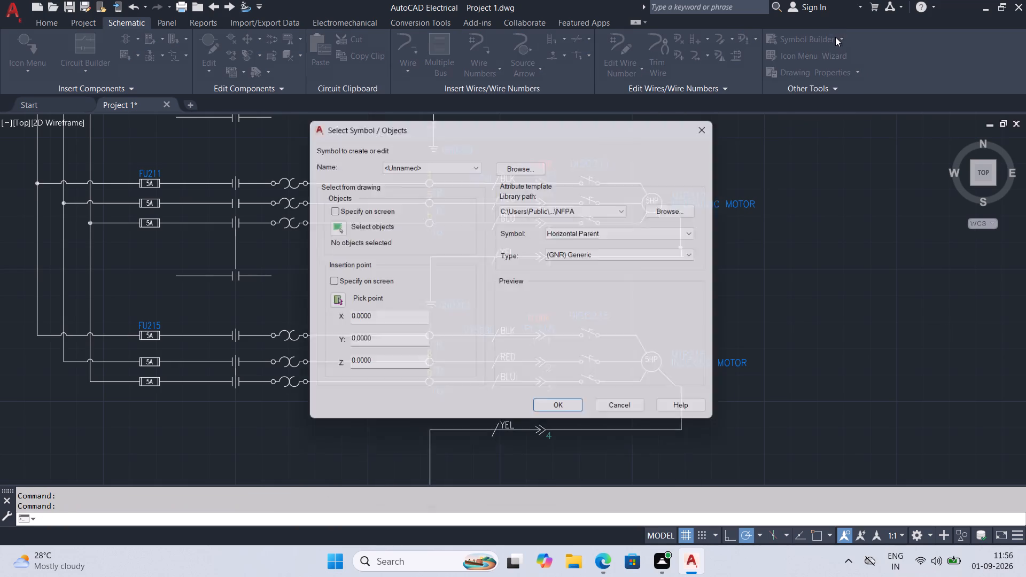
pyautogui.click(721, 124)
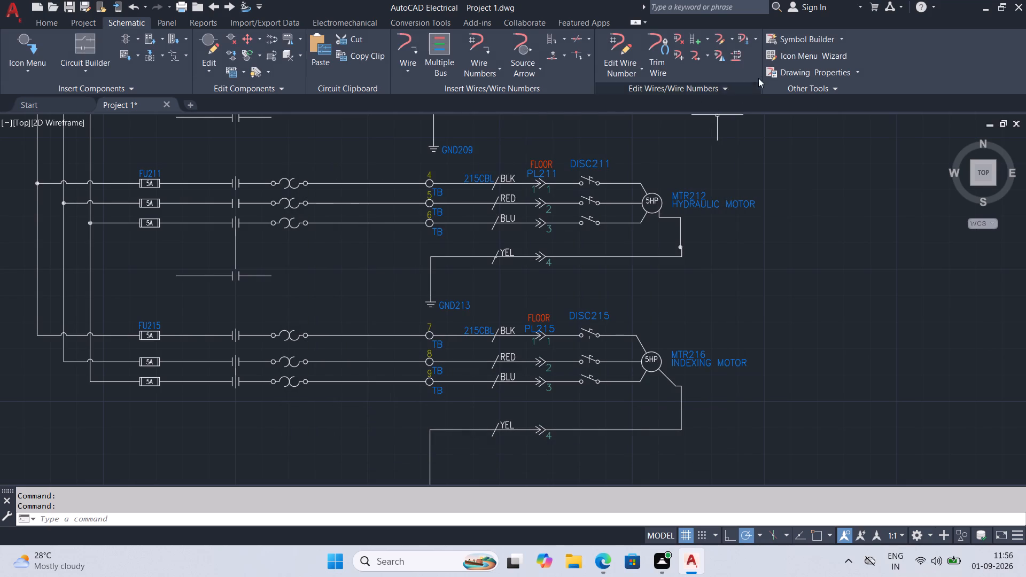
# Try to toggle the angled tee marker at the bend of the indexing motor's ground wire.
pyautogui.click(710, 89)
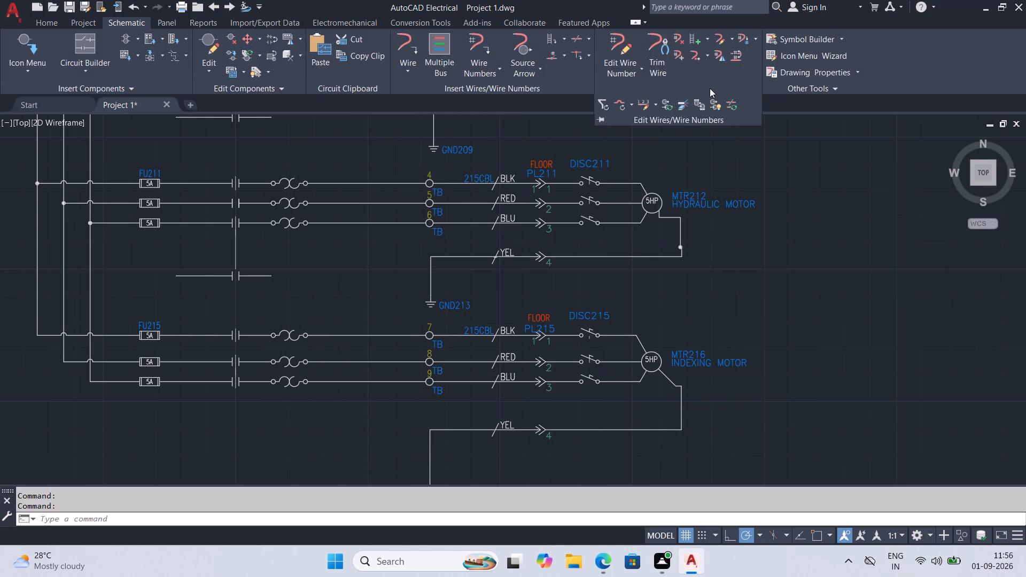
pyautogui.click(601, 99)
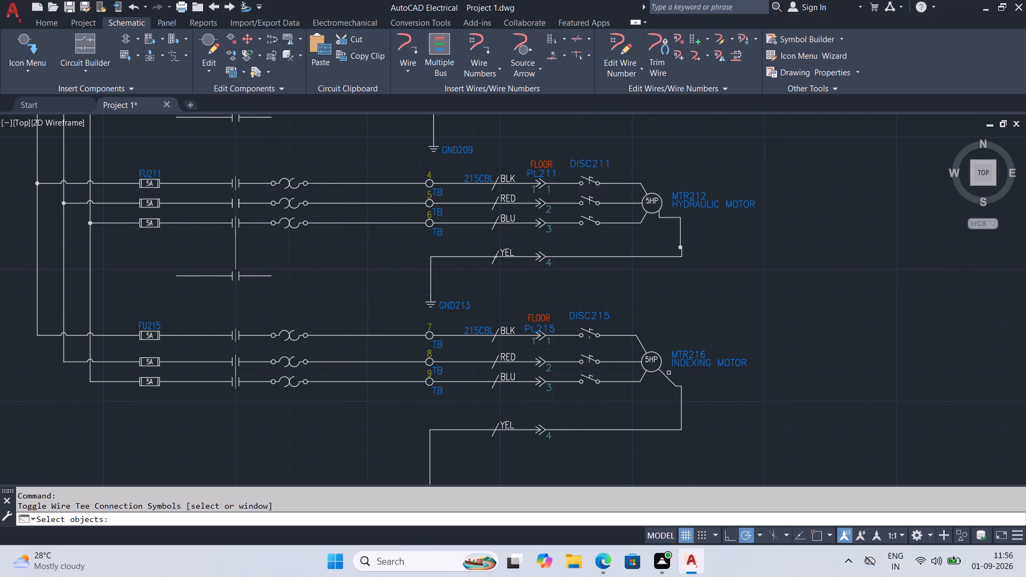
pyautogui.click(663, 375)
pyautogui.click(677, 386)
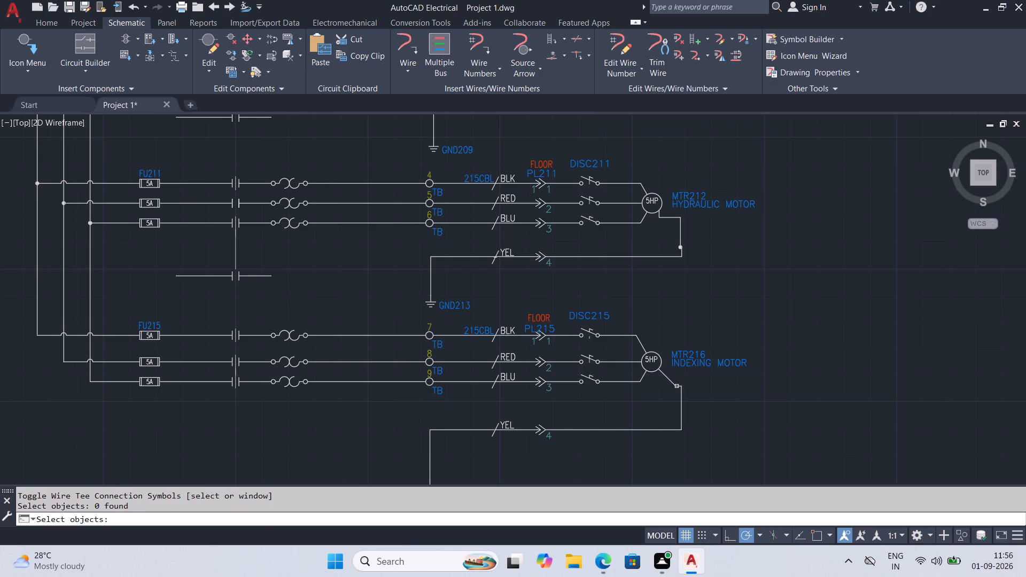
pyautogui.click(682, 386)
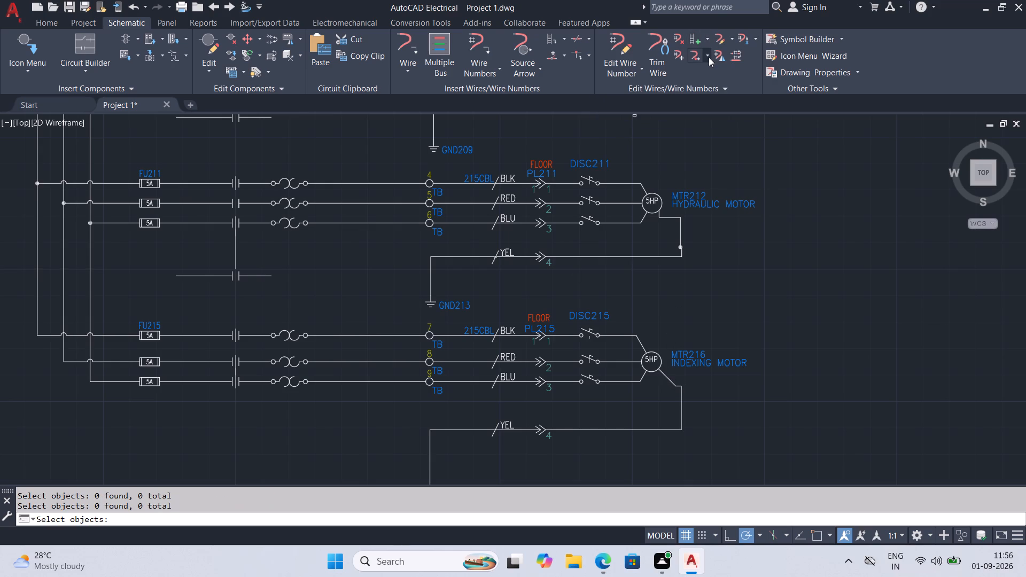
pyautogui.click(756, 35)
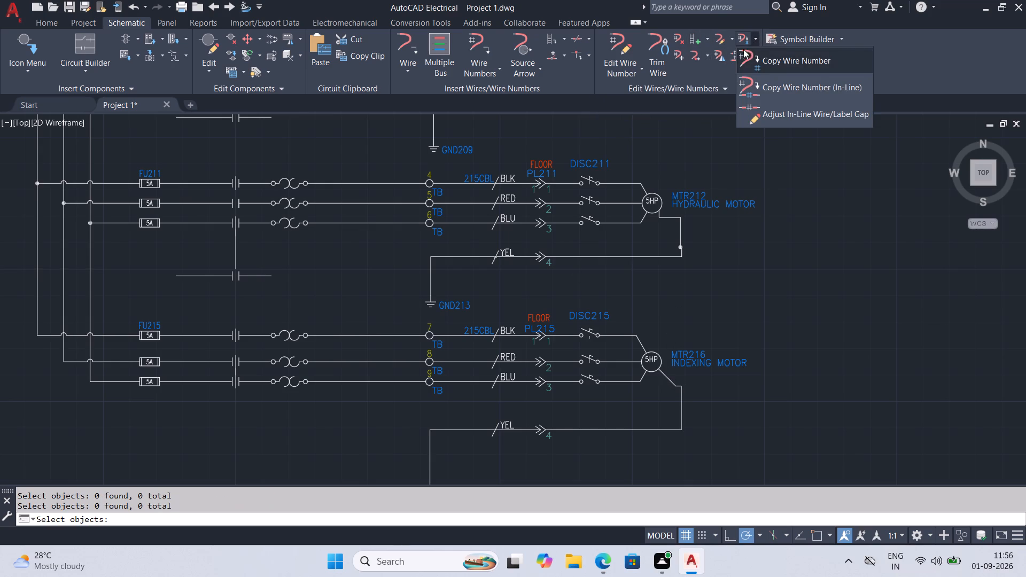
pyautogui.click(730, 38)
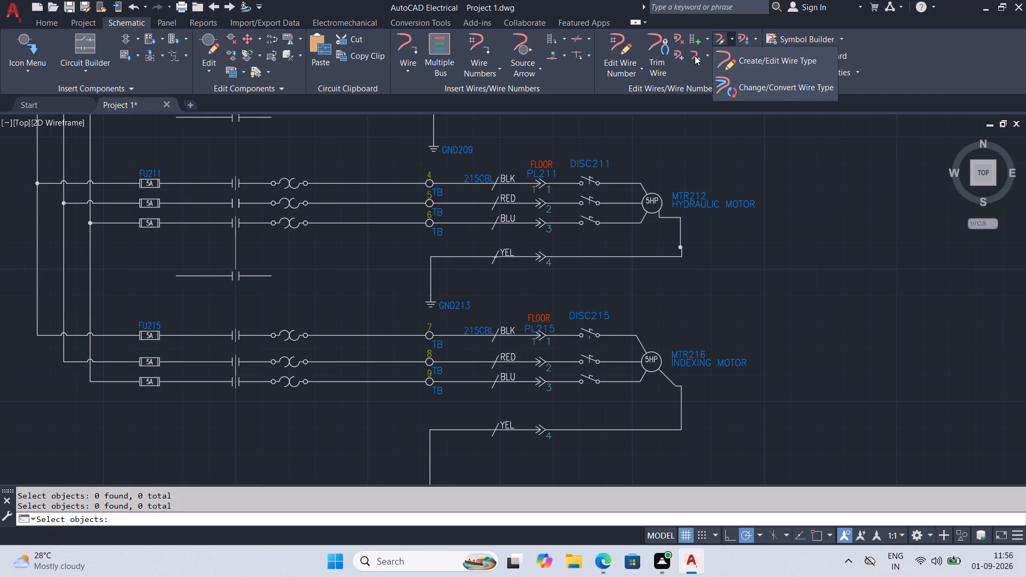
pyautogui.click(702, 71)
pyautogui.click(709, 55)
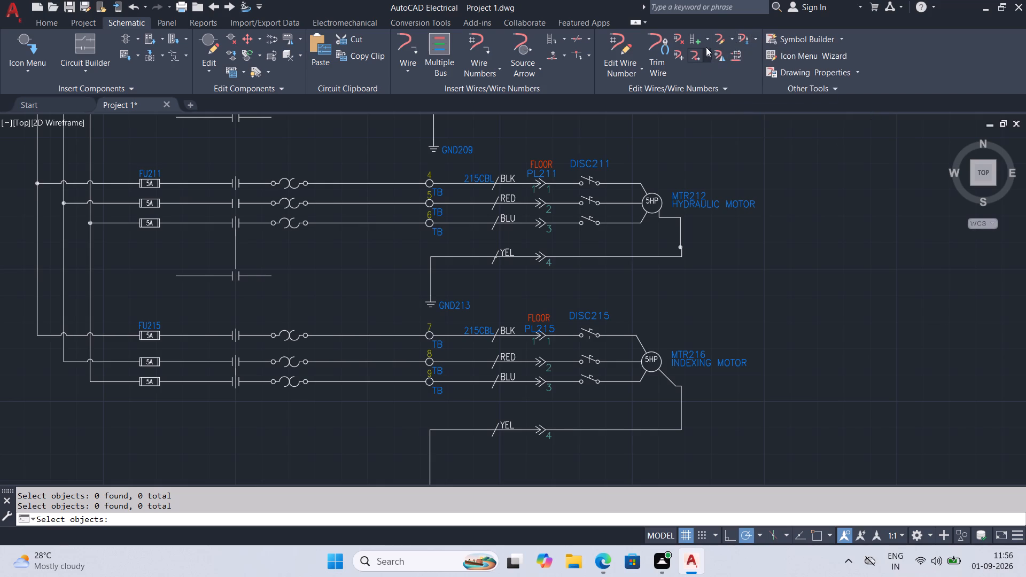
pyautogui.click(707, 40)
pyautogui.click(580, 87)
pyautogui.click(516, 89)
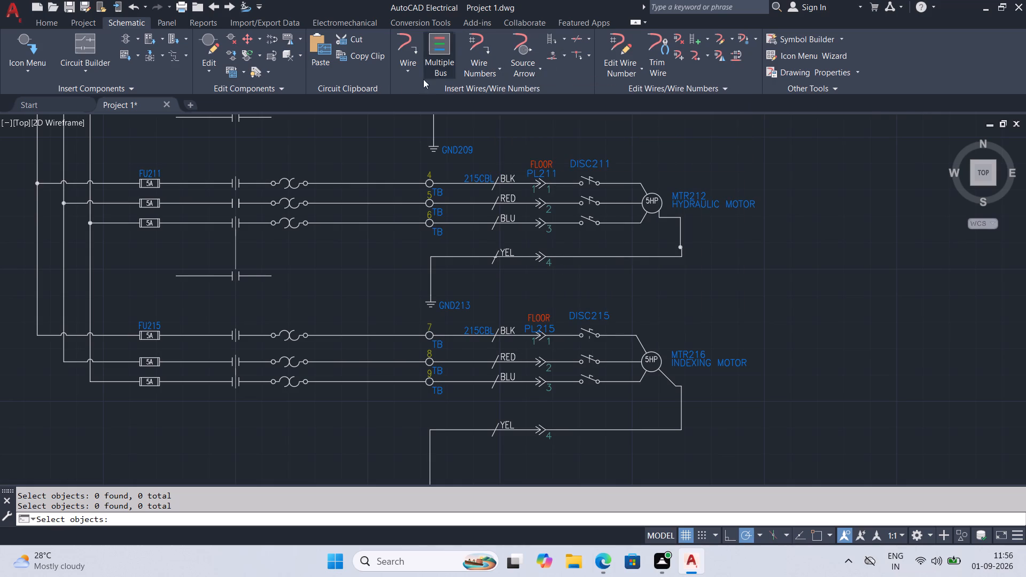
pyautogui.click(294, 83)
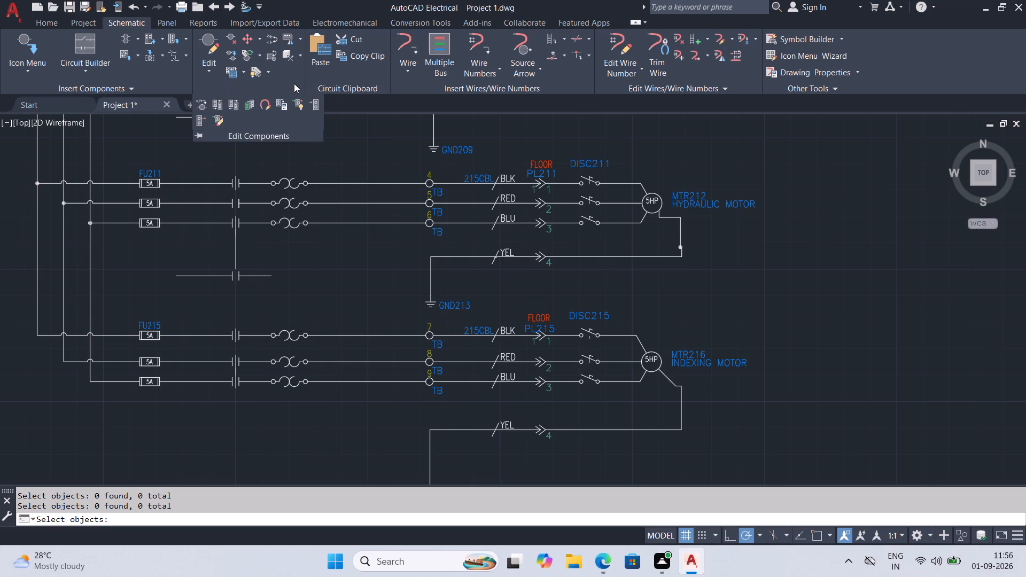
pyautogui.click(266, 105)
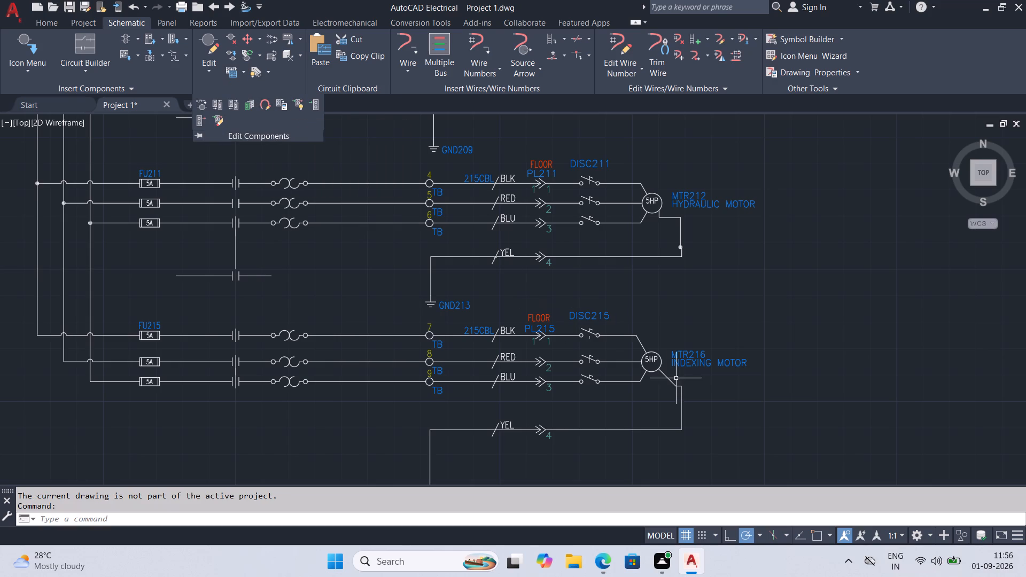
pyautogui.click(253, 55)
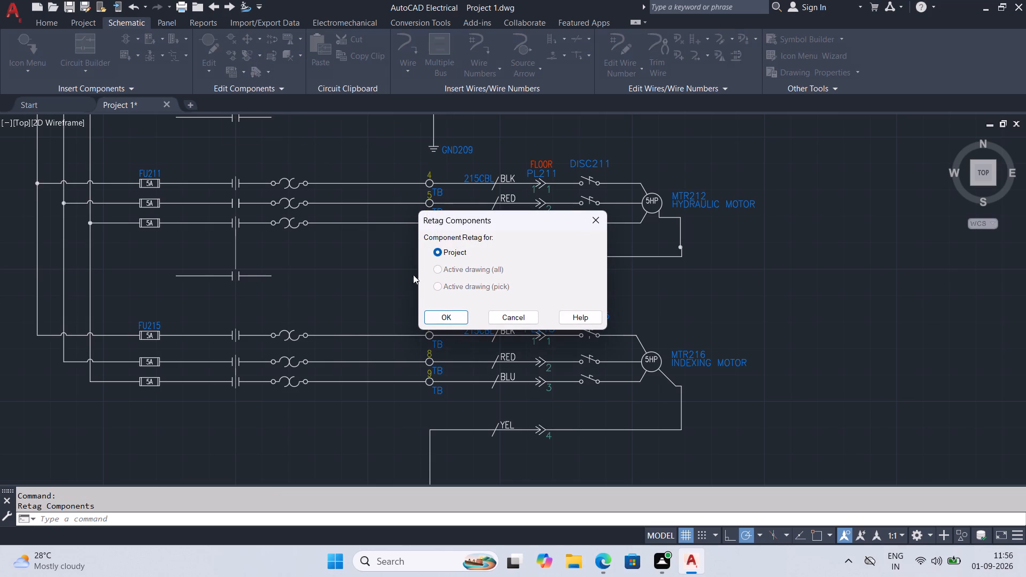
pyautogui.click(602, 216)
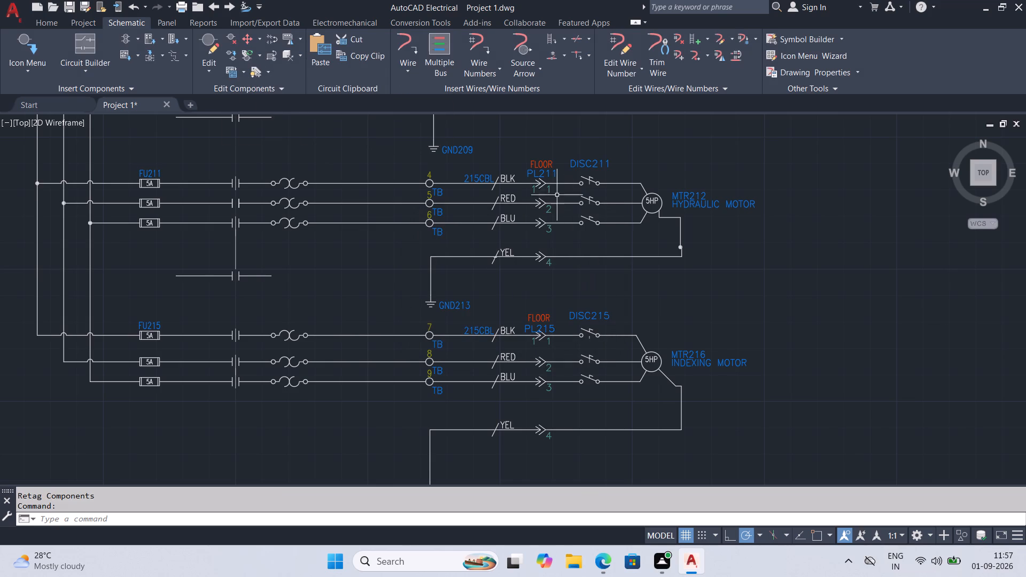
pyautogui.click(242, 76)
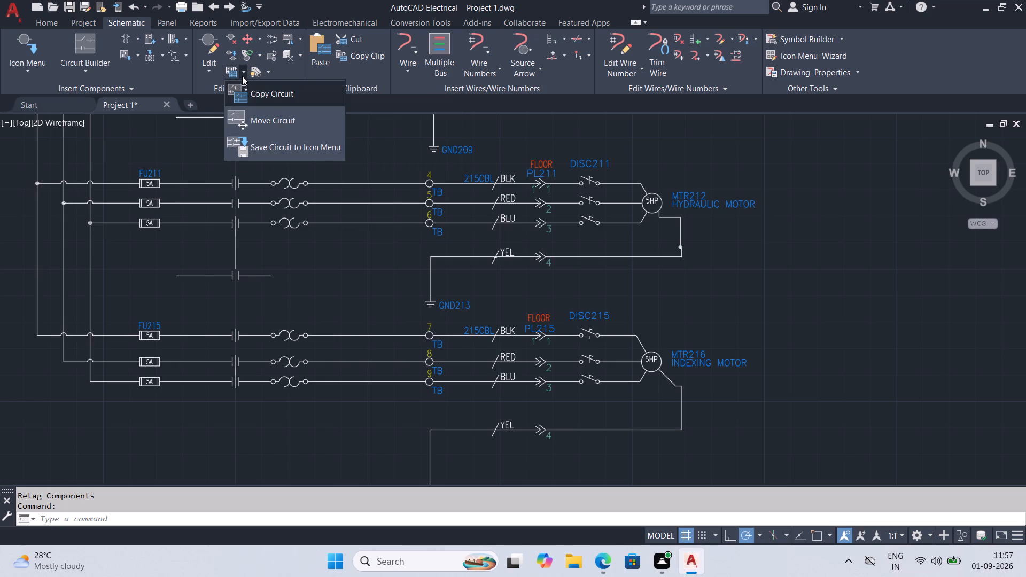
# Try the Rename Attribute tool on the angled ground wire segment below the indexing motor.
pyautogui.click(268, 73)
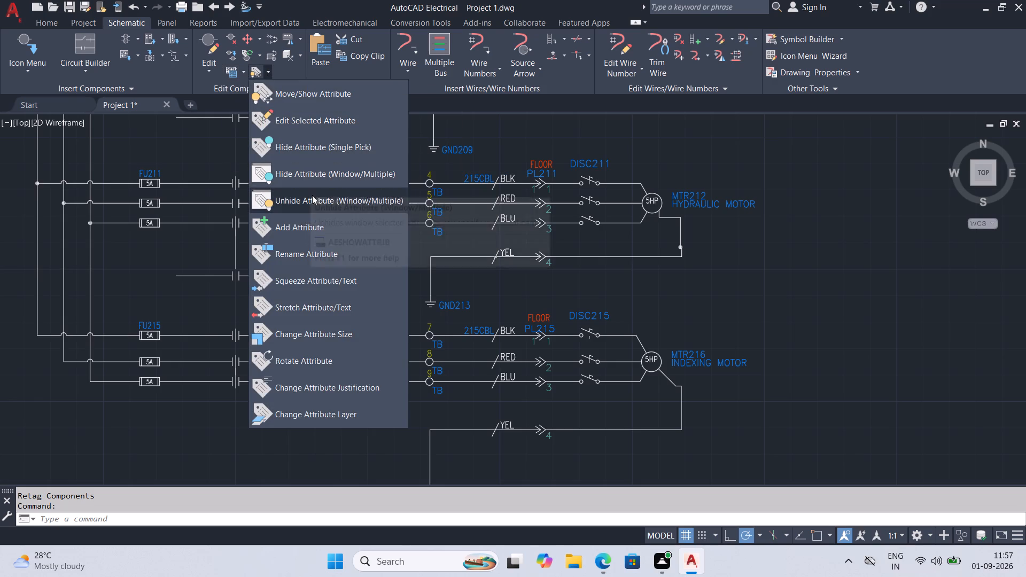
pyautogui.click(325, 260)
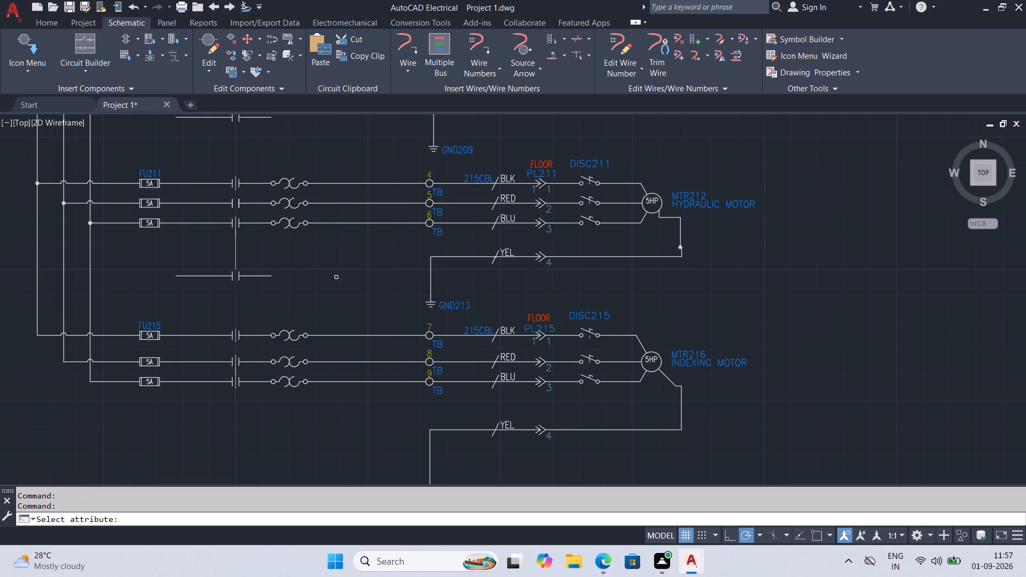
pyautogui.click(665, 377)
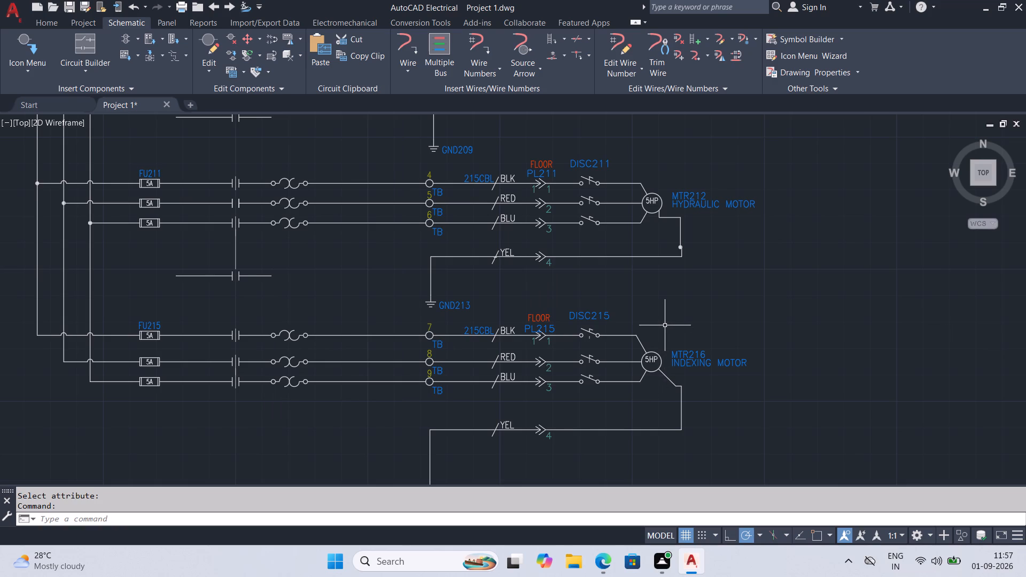
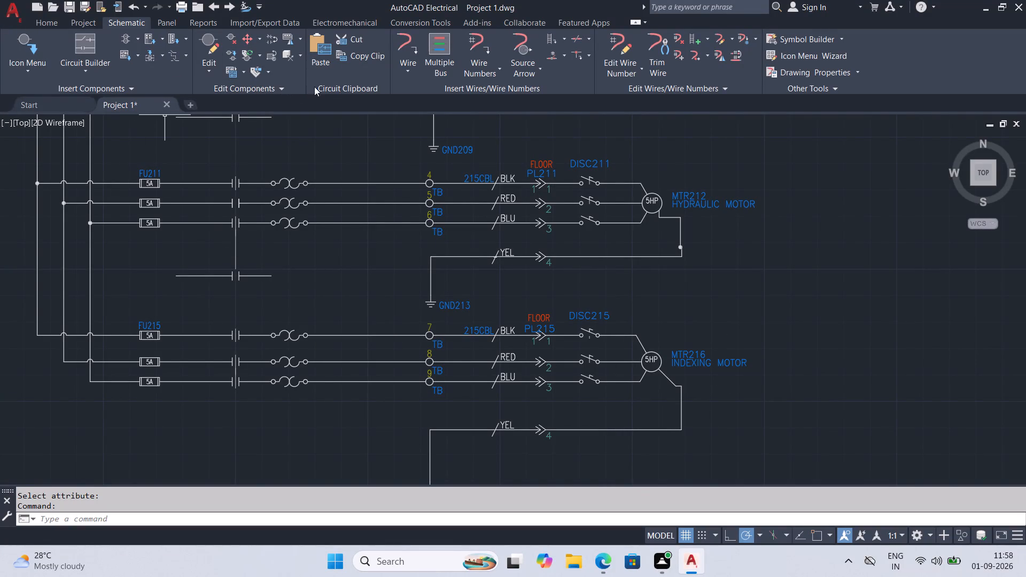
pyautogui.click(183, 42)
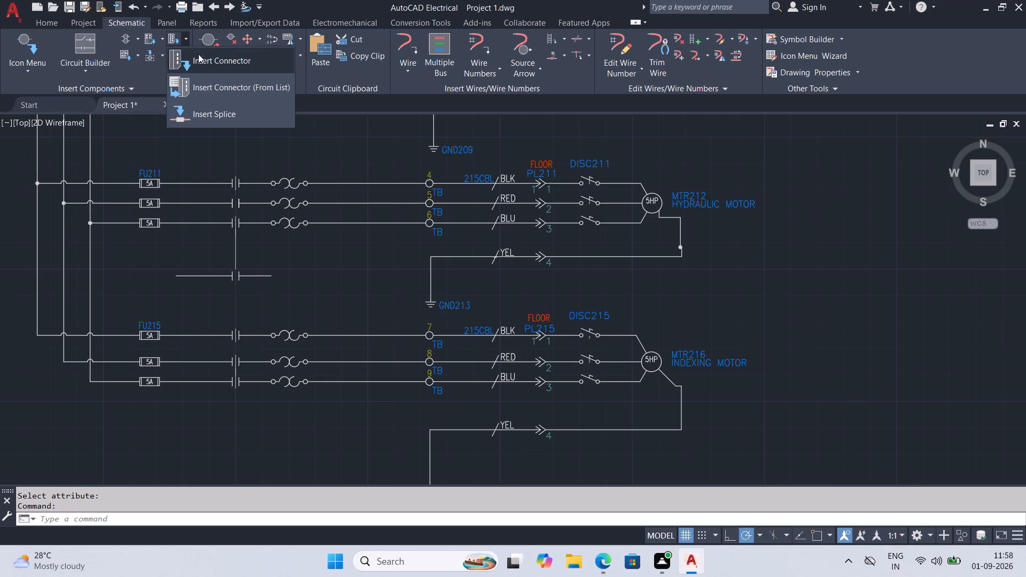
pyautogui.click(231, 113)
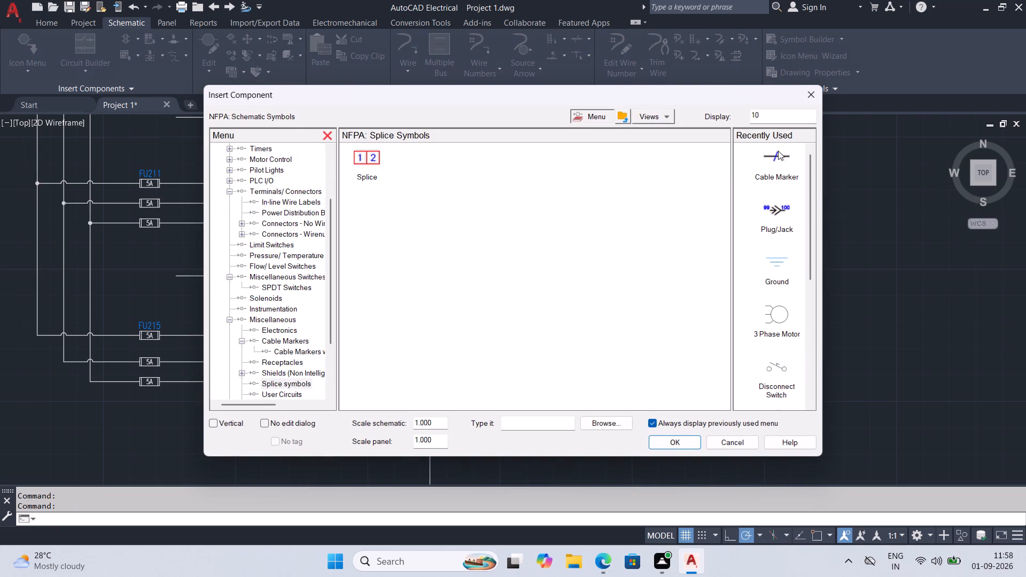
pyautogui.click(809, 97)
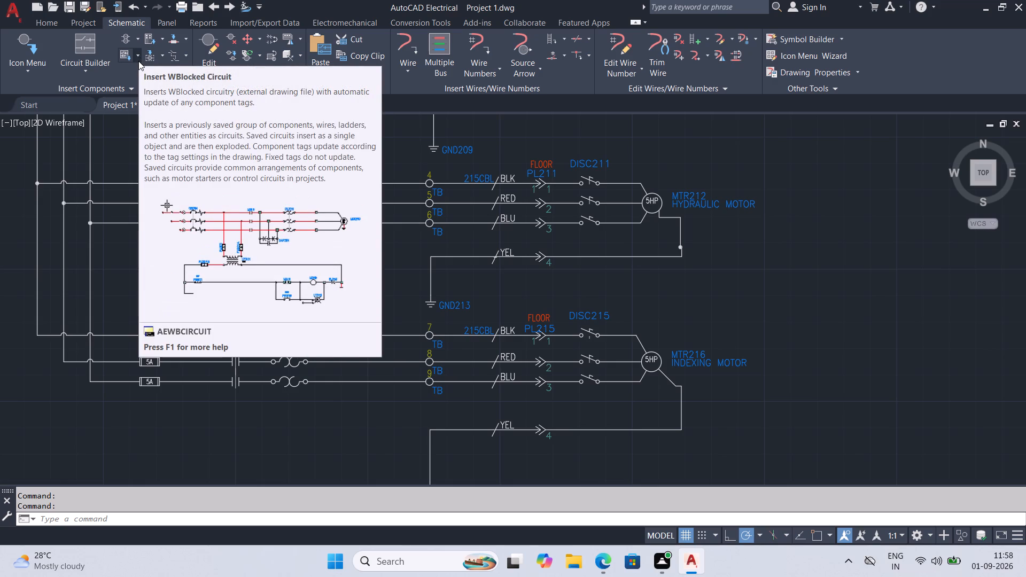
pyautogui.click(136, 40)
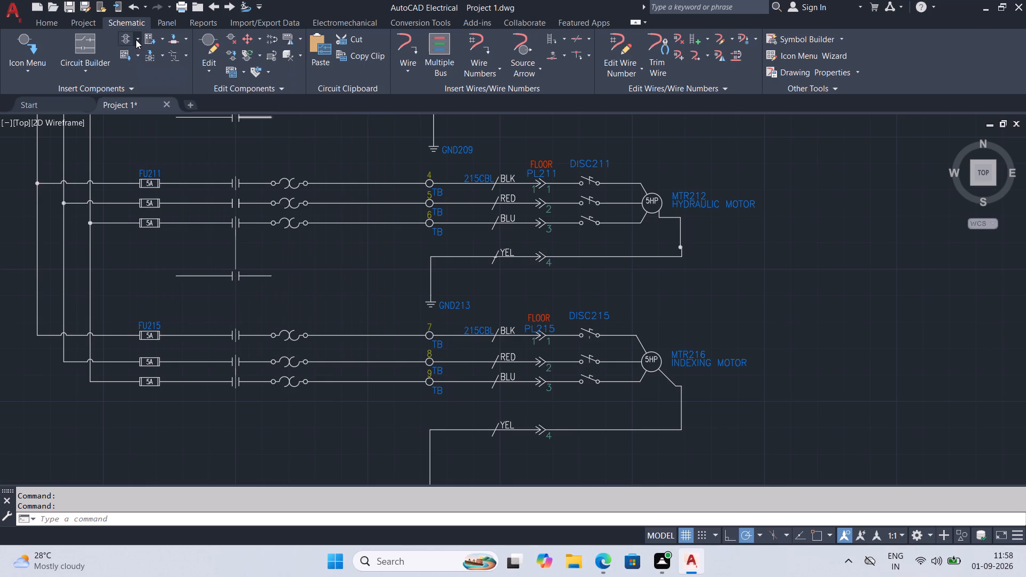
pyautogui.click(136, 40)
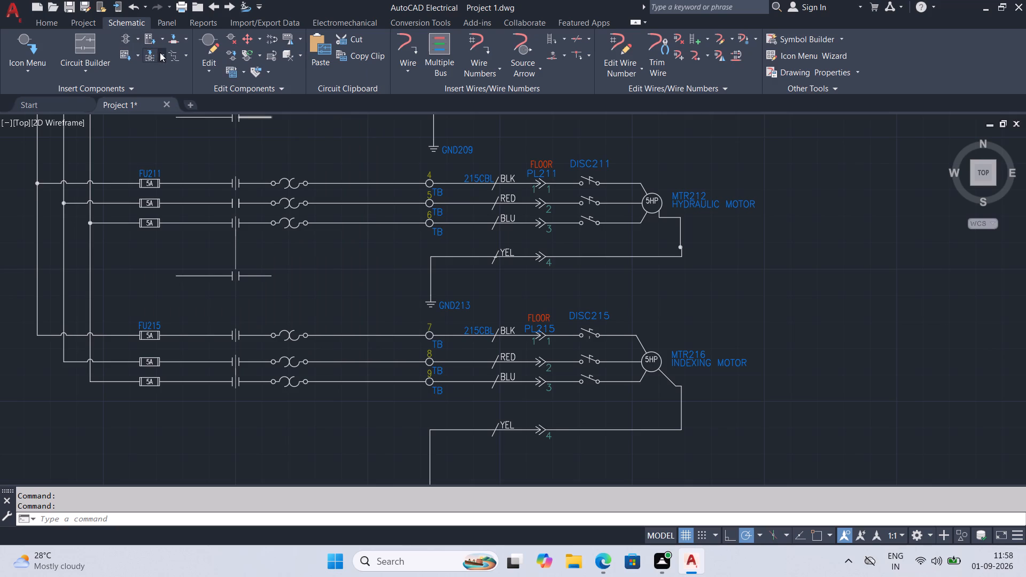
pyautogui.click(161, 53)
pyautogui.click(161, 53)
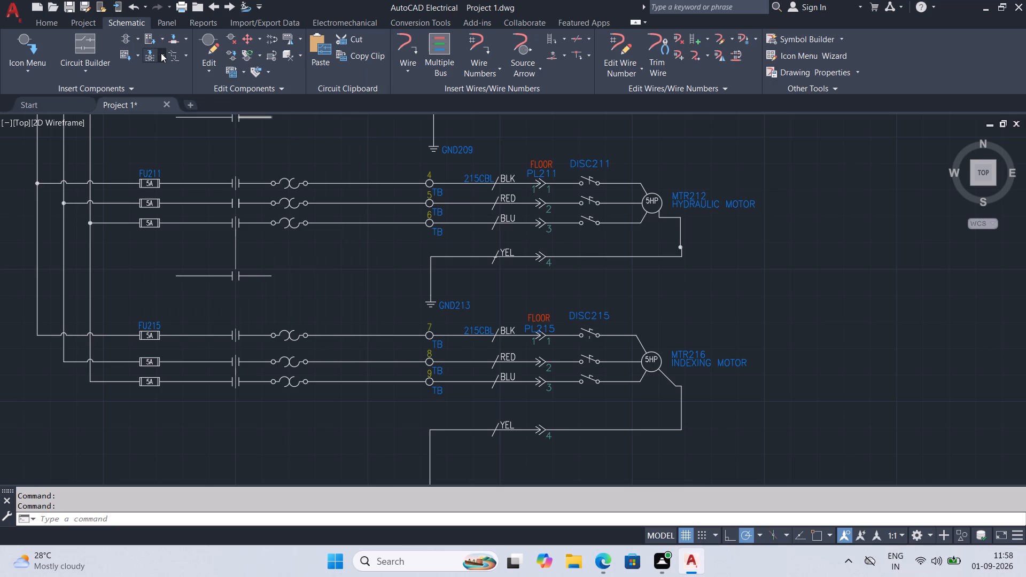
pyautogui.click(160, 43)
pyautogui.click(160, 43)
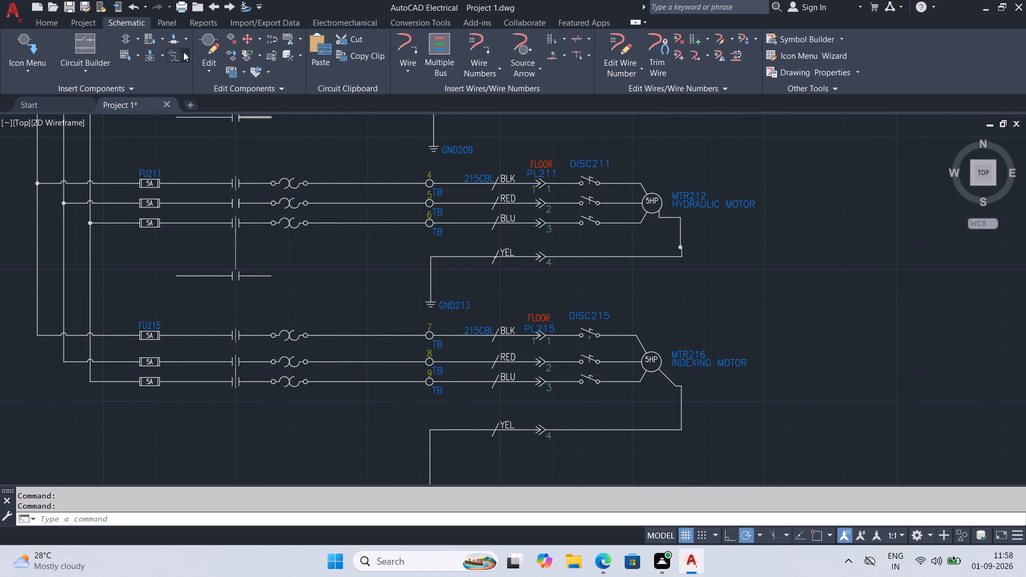
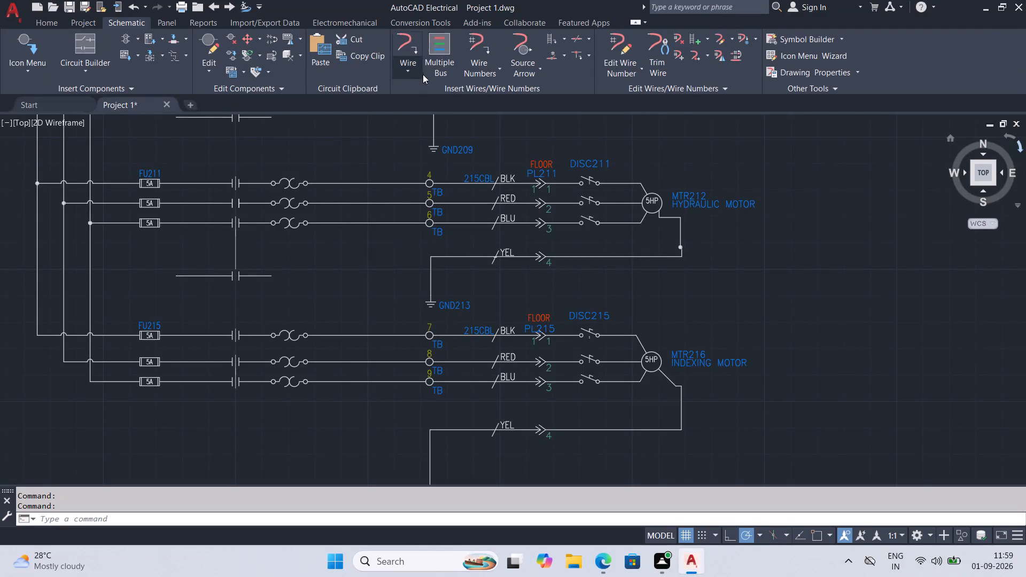
# Add a line-reference wire number to the indexing motor's ground wire only, tagging new/un-numbered wires.
pyautogui.click(487, 49)
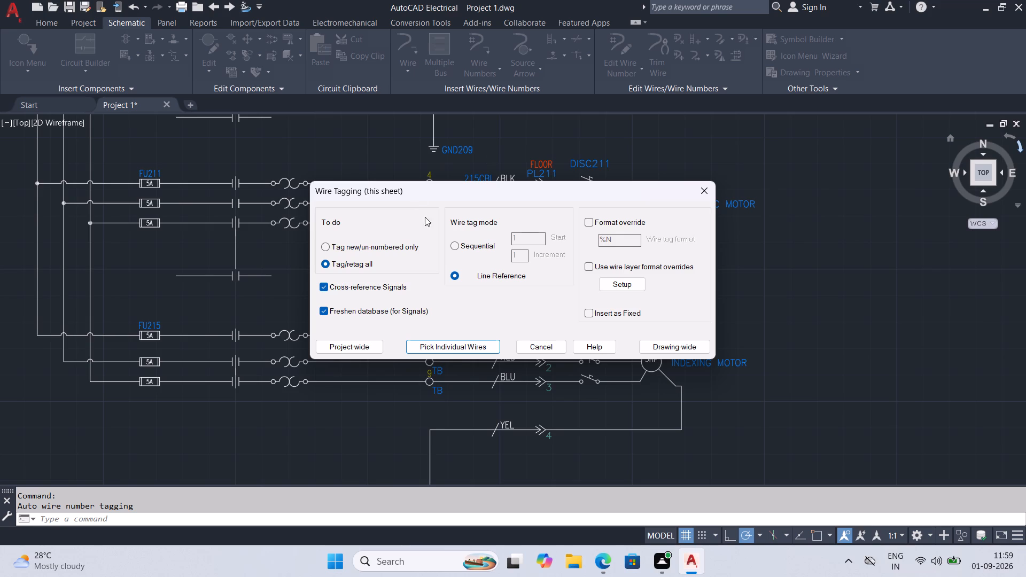
pyautogui.click(411, 246)
pyautogui.click(446, 350)
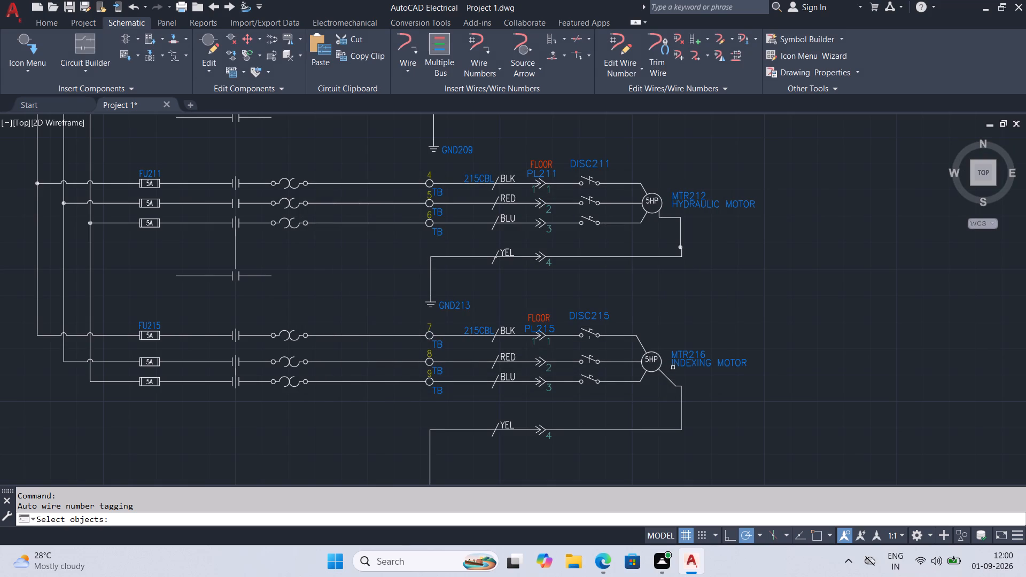
pyautogui.click(663, 375)
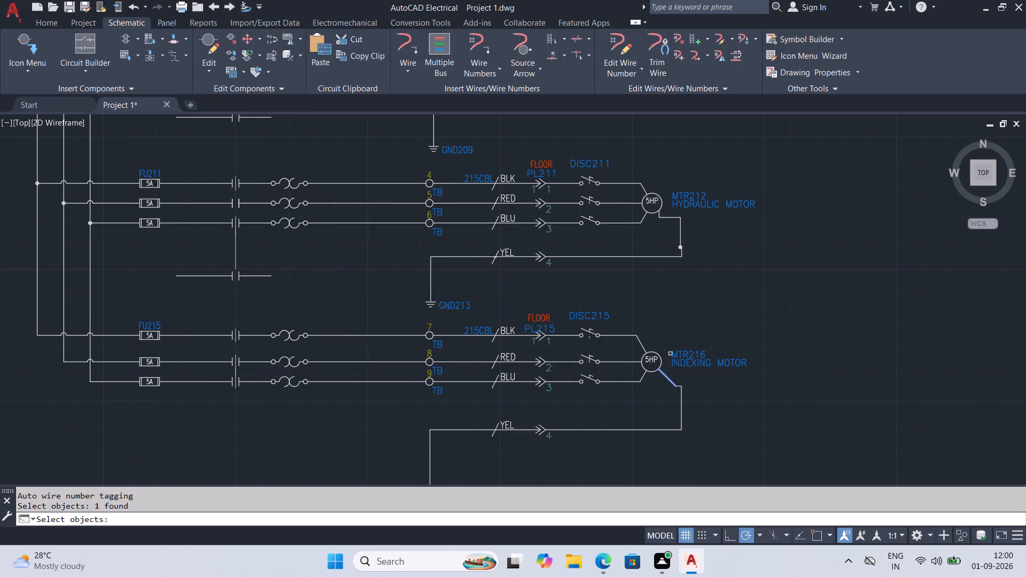
pyautogui.press('Return')
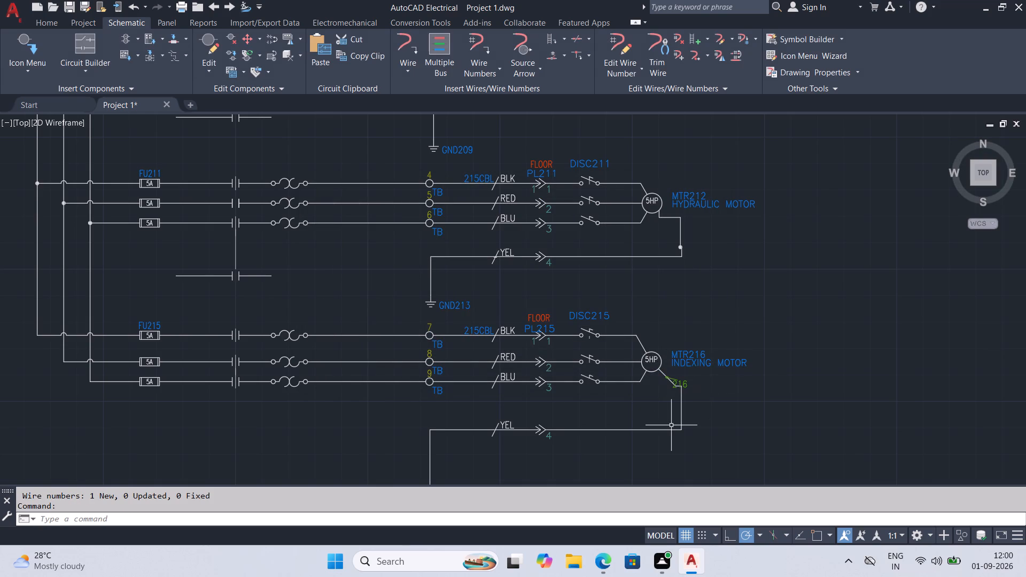
# Stretch the free end of the wire number leader at the indexing motor outward, past the number text.
pyautogui.scroll(2, 671, 425)
pyautogui.scroll(3, 688, 372)
pyautogui.scroll(-2, 697, 263)
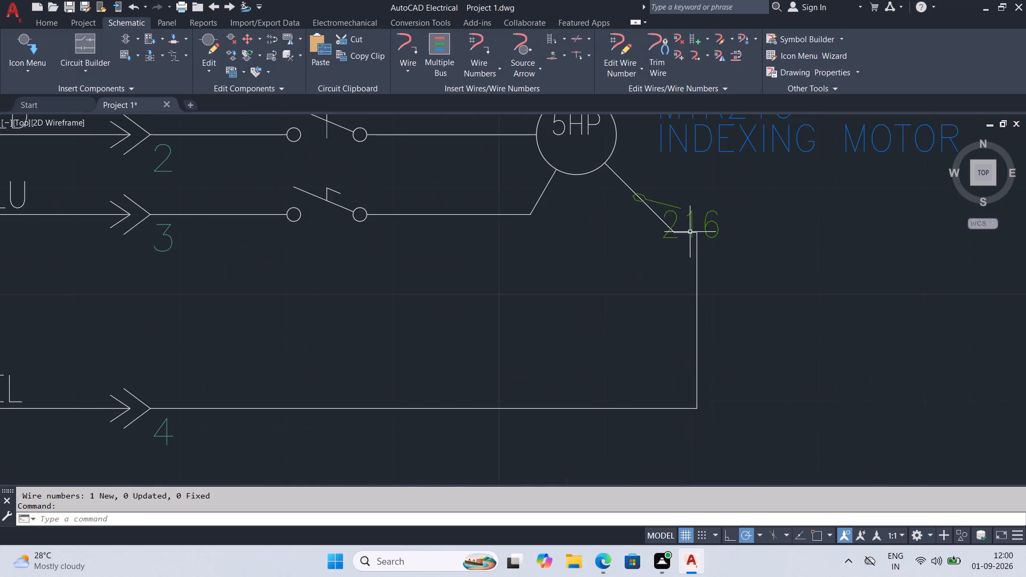
pyautogui.click(680, 207)
pyautogui.moveTo(683, 211); pyautogui.dragTo(692, 212)
pyautogui.click(743, 215)
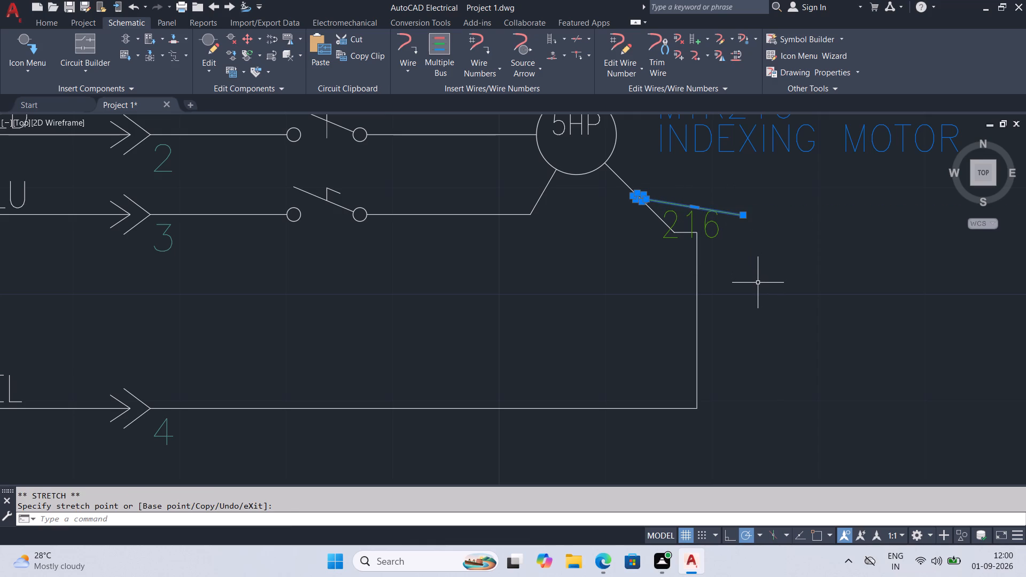
pyautogui.press('Return')
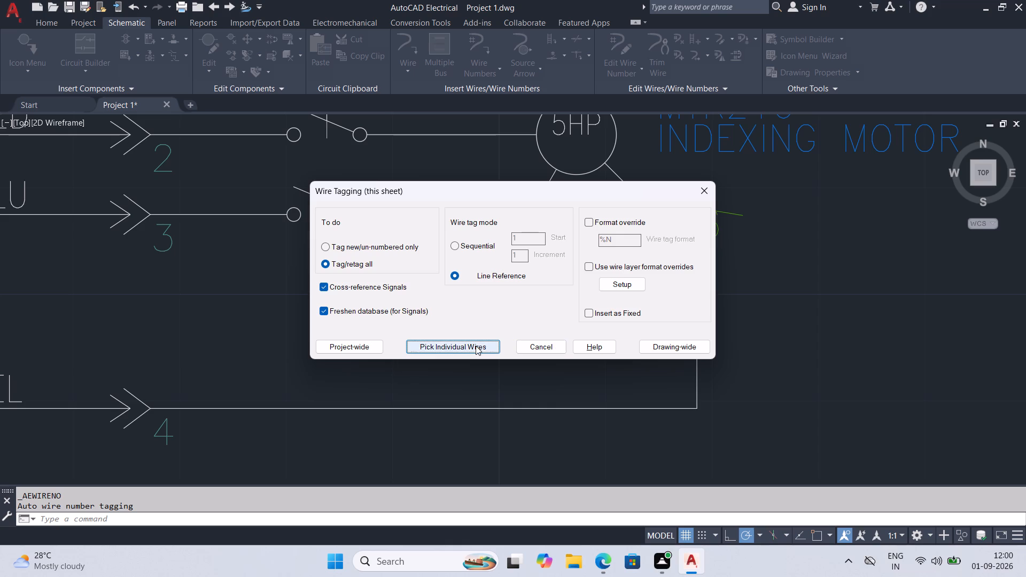
pyautogui.click(552, 350)
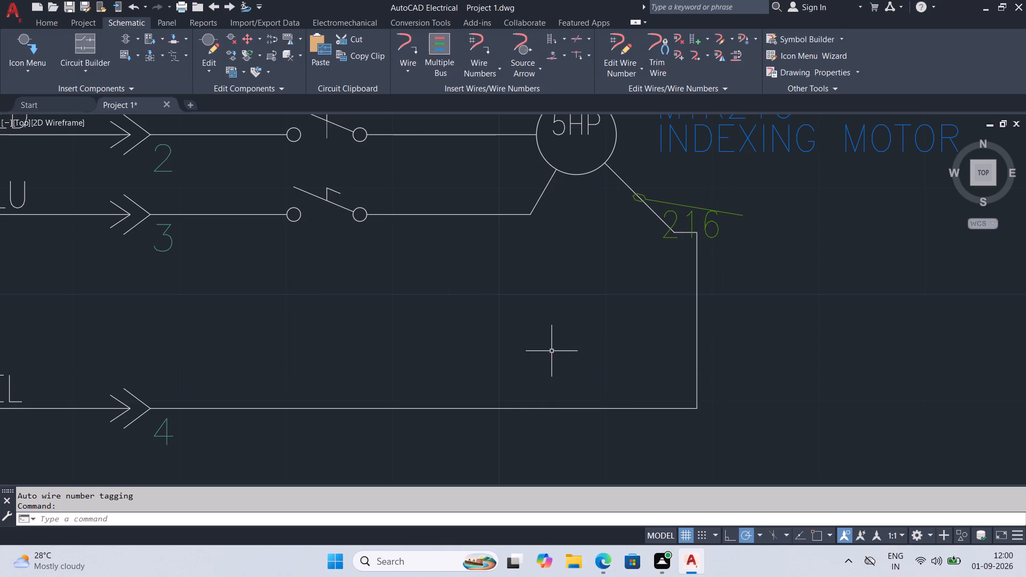
# Move the indexing motor's ground wire number to the end of its leader and save the drawing.
pyautogui.click(716, 227)
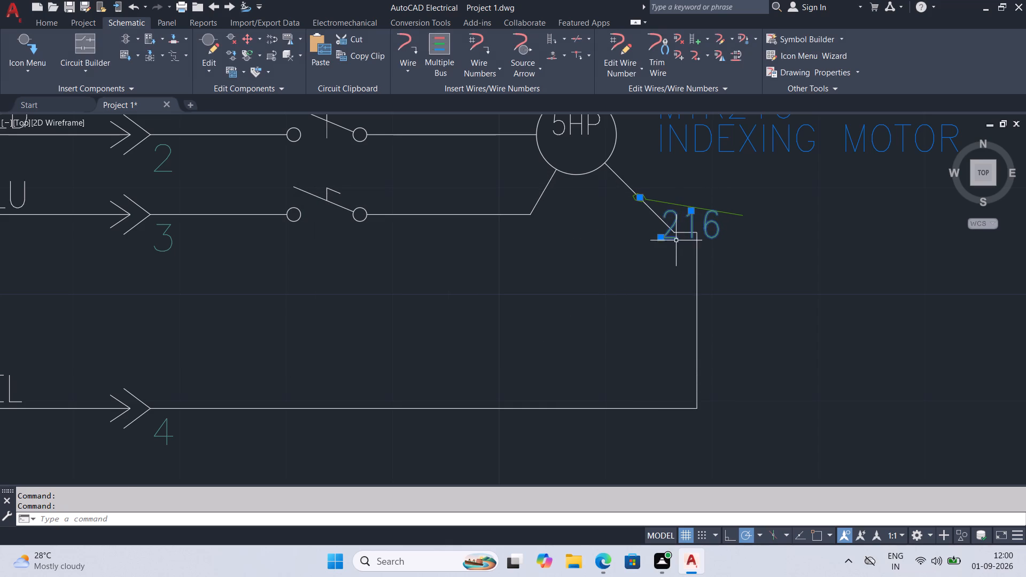
pyautogui.click(660, 238)
pyautogui.click(742, 224)
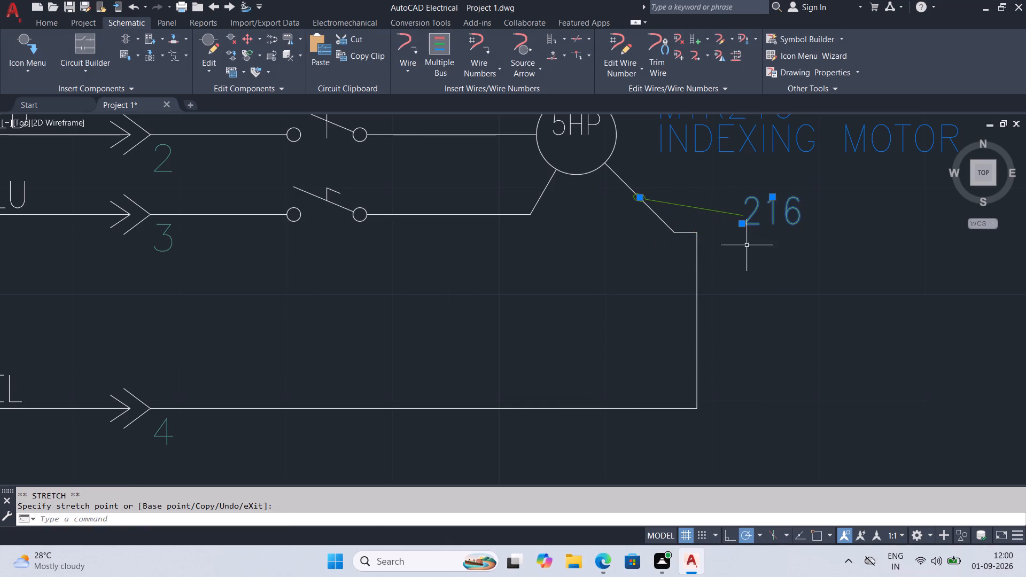
pyautogui.hotkey('ctrl', 's')
pyautogui.hotkey('ctrl', 's')
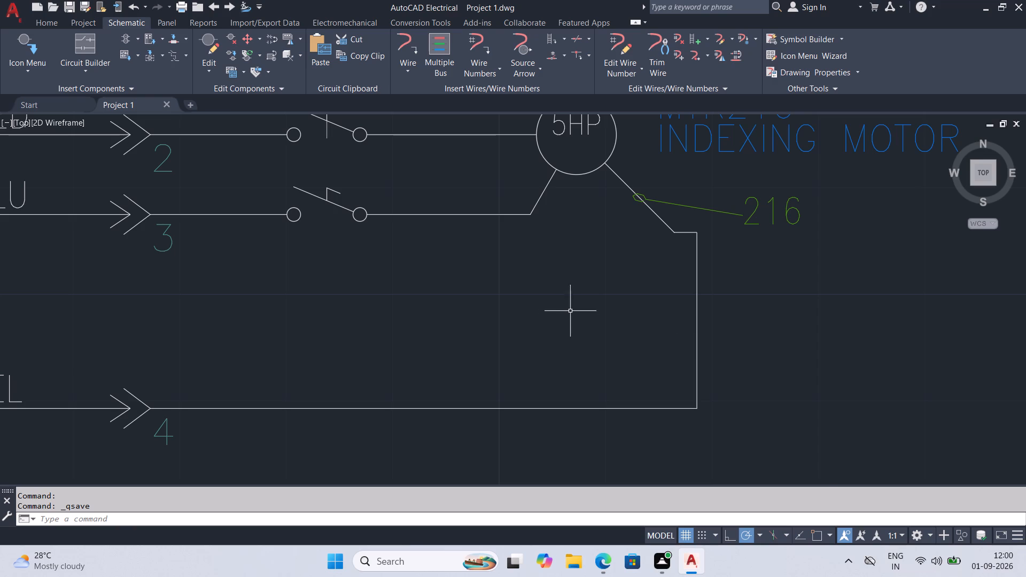
# Change the indexing motor's ground wire number to 216C.
pyautogui.doubleClick(789, 213)
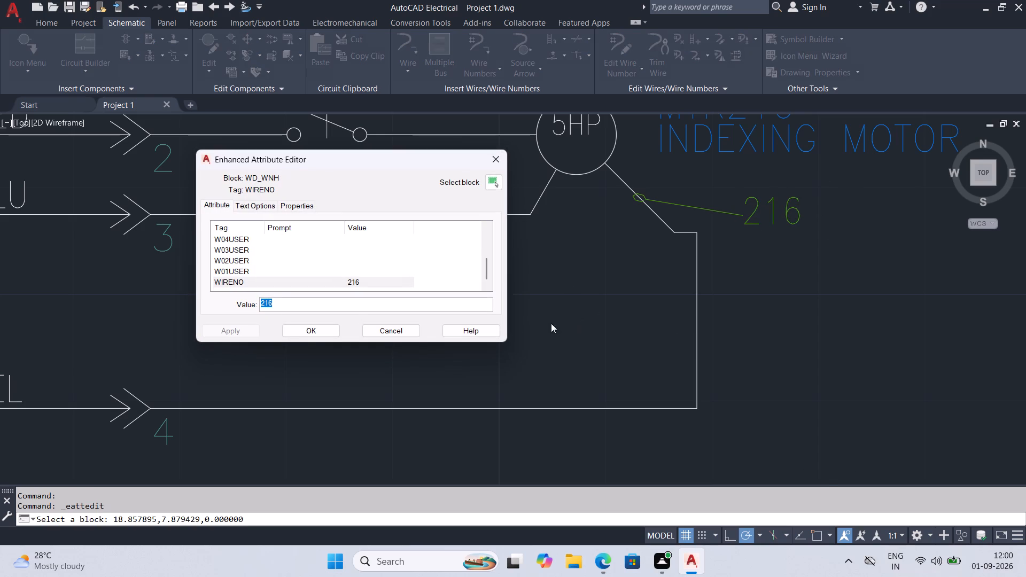
pyautogui.click(352, 306)
pyautogui.press('c')
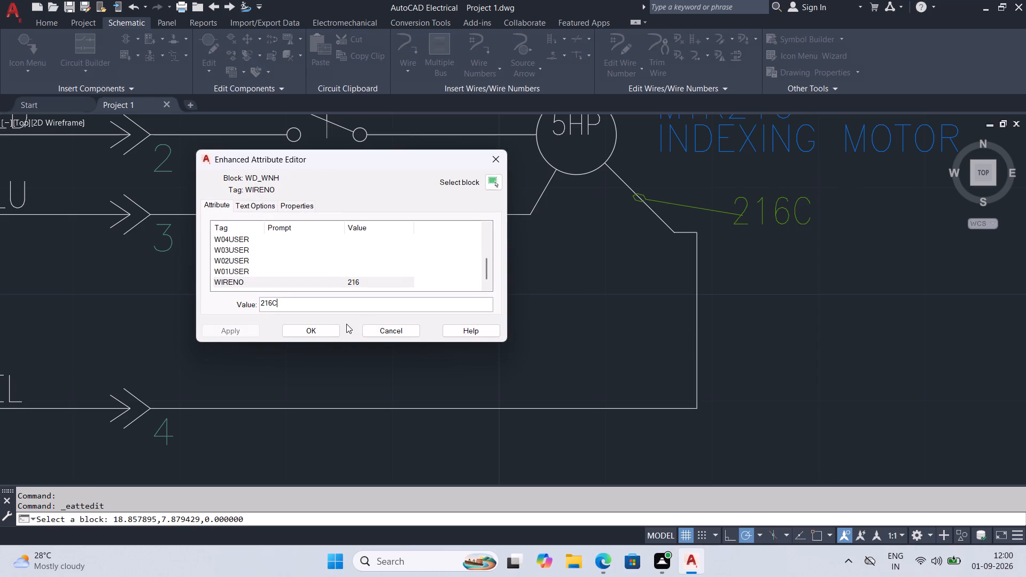
pyautogui.click(325, 327)
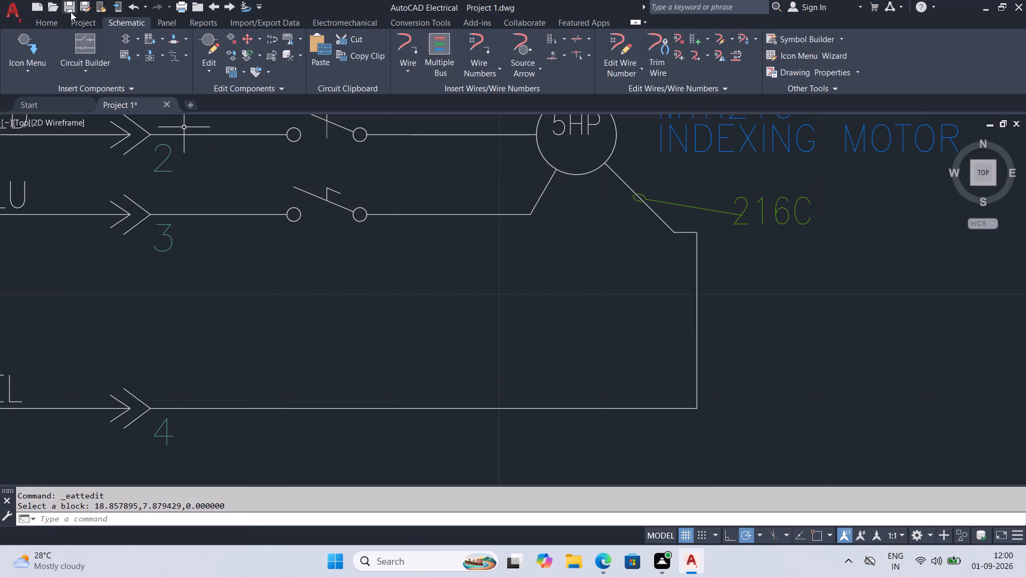
# Add a line-reference wire number to the hydraulic motor's ground wire only, tagging new/un-numbered wires.
pyautogui.scroll(-1, 645, 244)
pyautogui.scroll(-1, 711, 242)
pyautogui.moveTo(721, 259); pyautogui.dragTo(616, 409, button='middle')
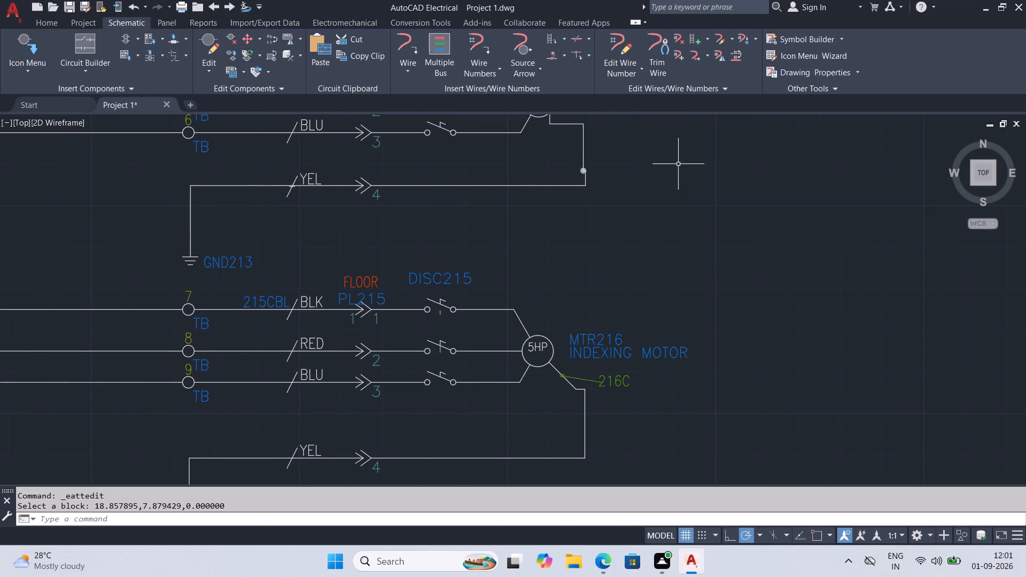
pyautogui.moveTo(675, 174); pyautogui.dragTo(644, 272, button='middle')
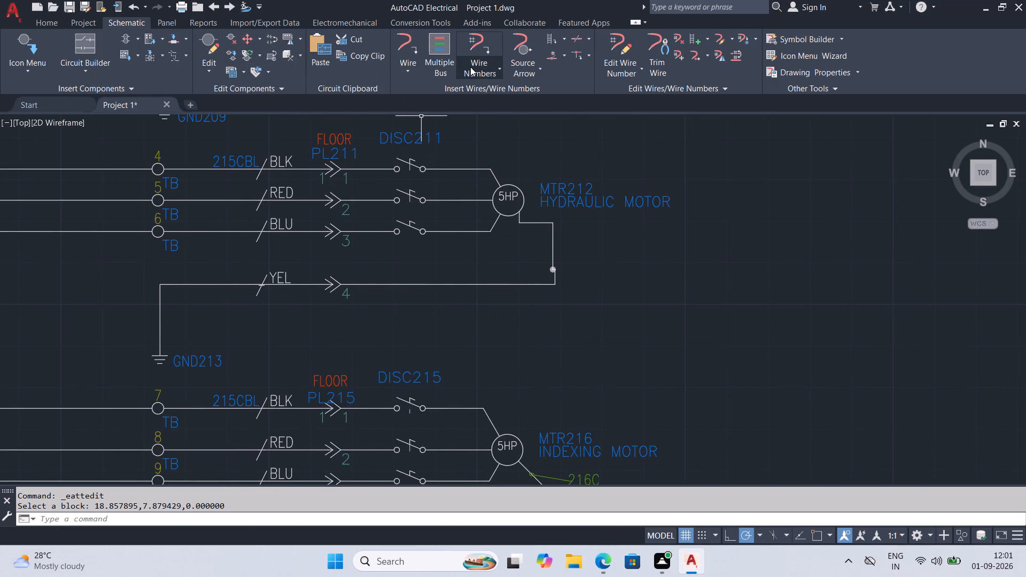
pyautogui.click(480, 70)
pyautogui.click(493, 93)
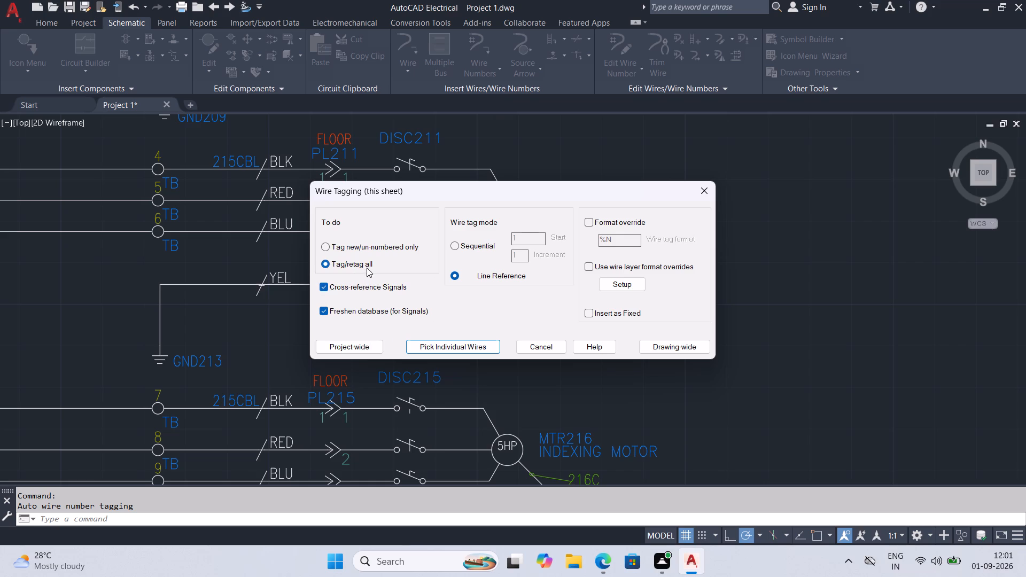
pyautogui.click(364, 247)
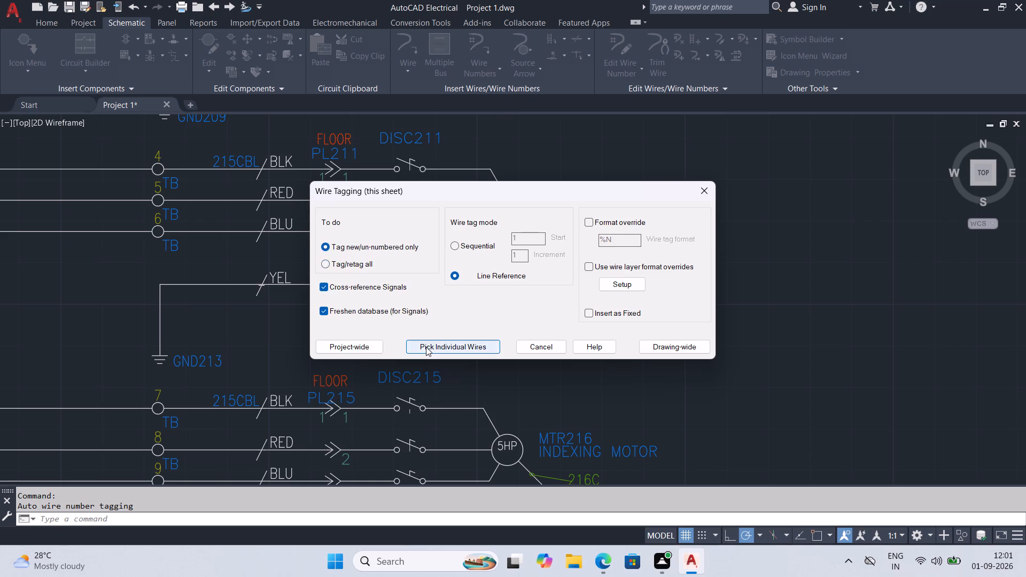
pyautogui.click(426, 347)
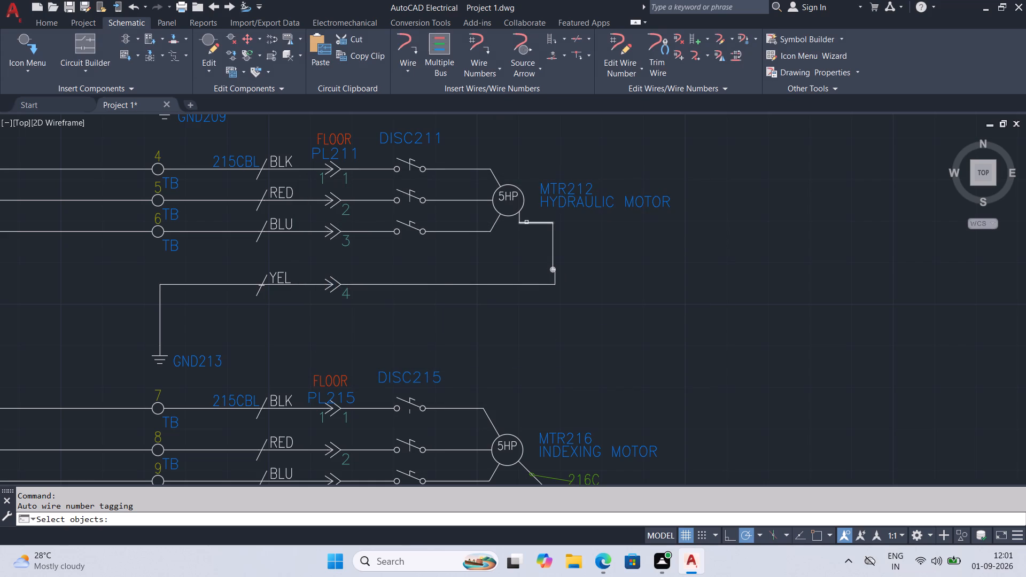
pyautogui.click(526, 223)
pyautogui.press('Return')
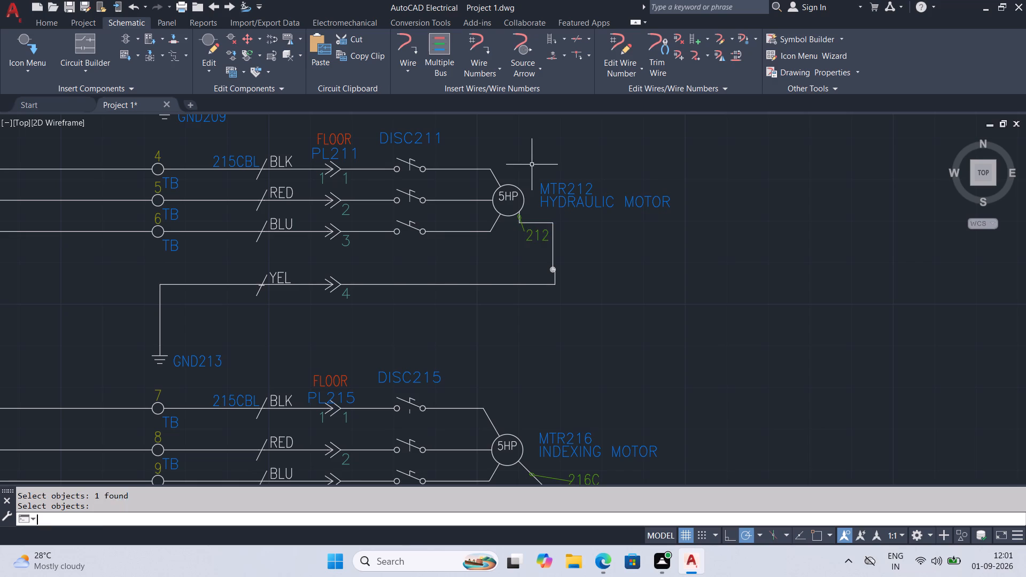
# Move the hydraulic motor's ground wire number clear of the wire, beneath the motor description.
pyautogui.click(531, 232)
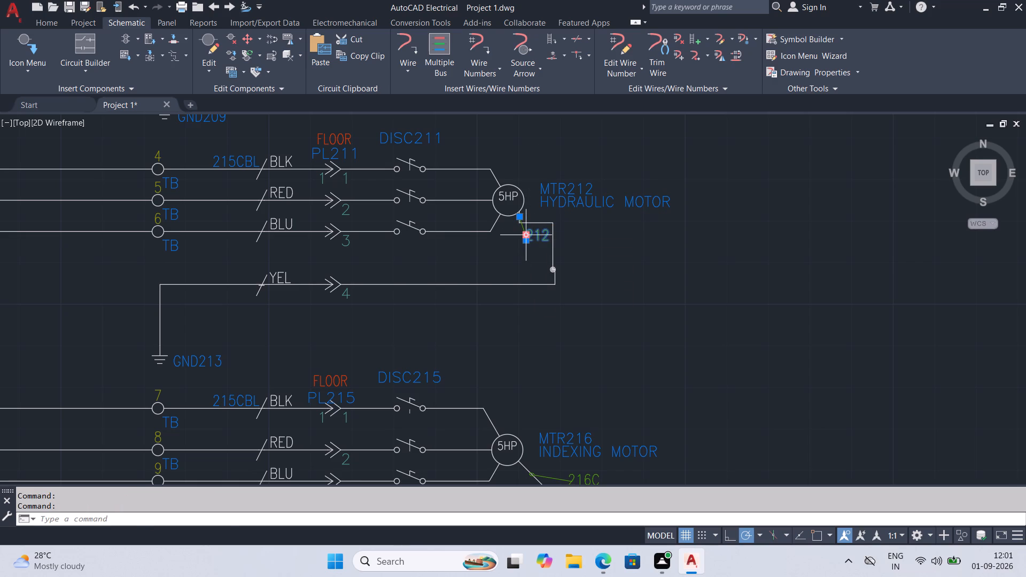
pyautogui.click(526, 237)
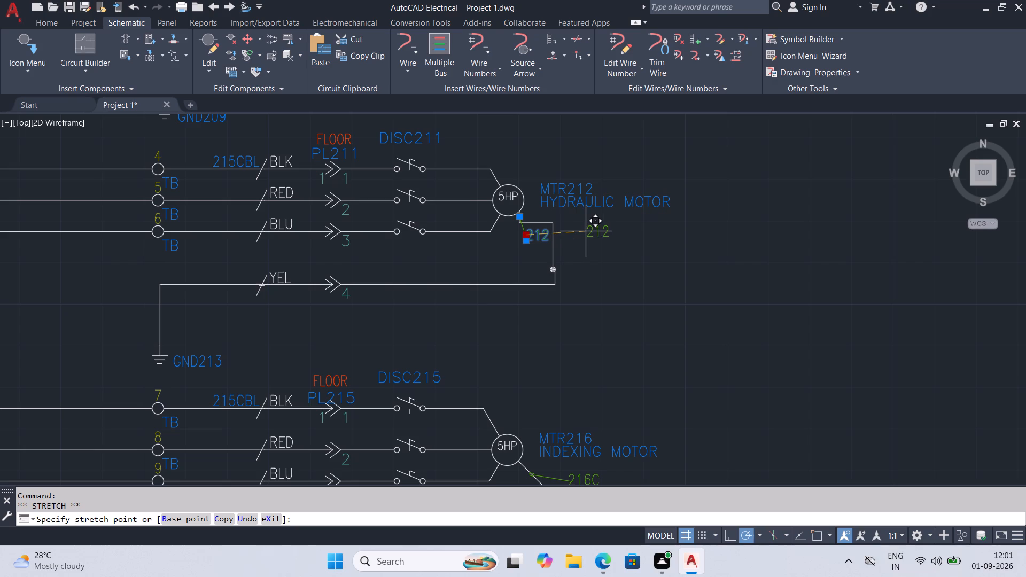
pyautogui.click(581, 231)
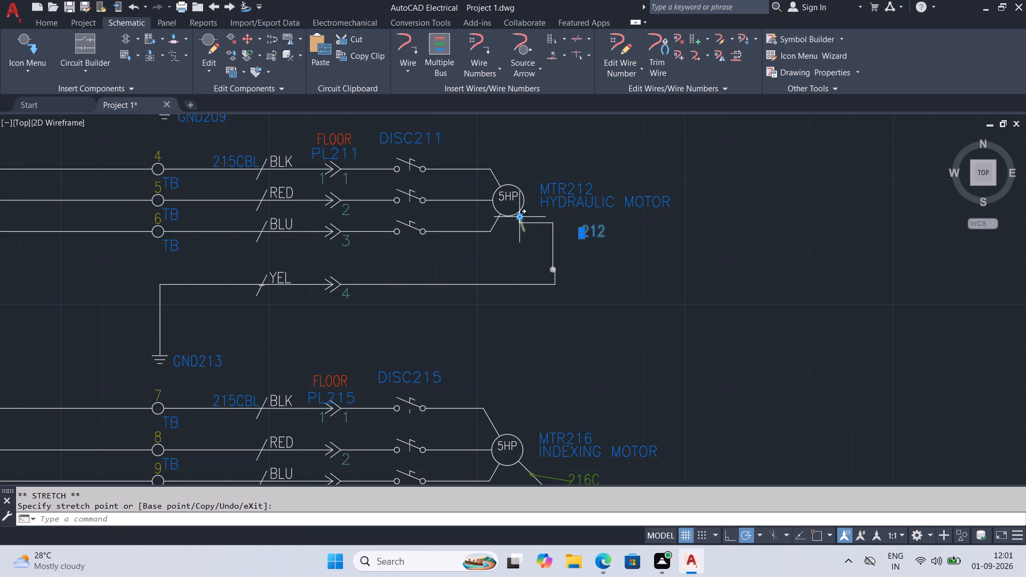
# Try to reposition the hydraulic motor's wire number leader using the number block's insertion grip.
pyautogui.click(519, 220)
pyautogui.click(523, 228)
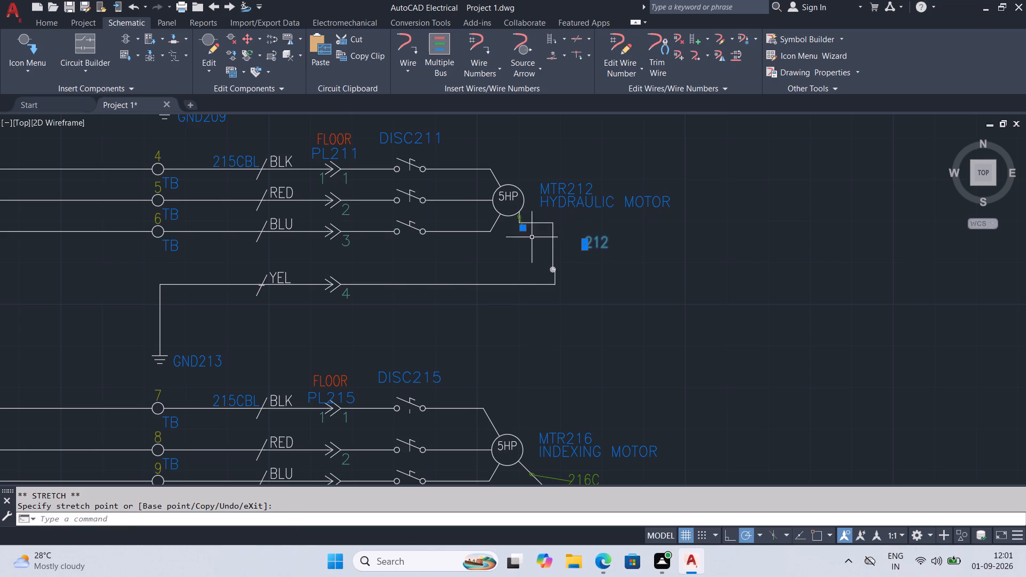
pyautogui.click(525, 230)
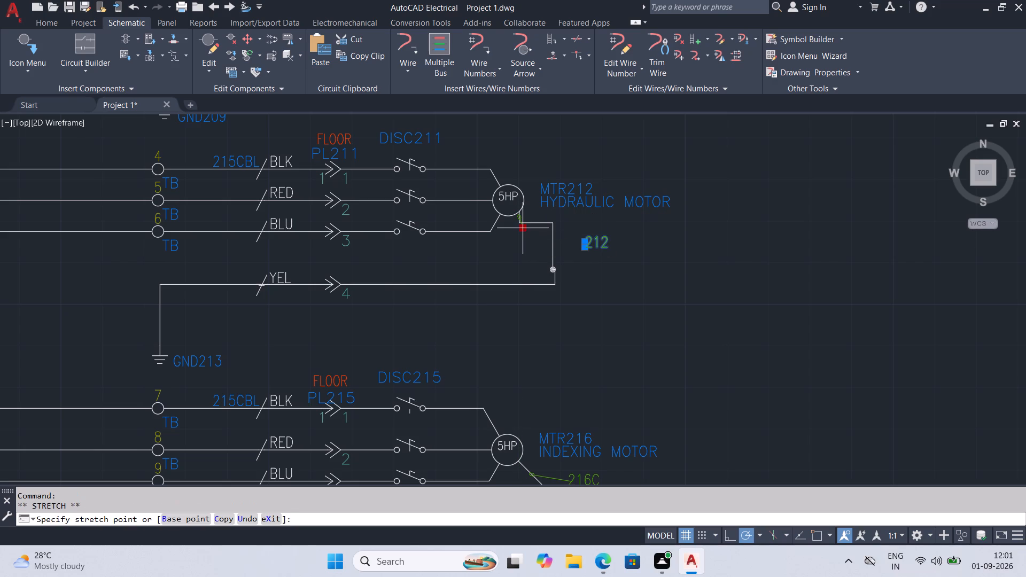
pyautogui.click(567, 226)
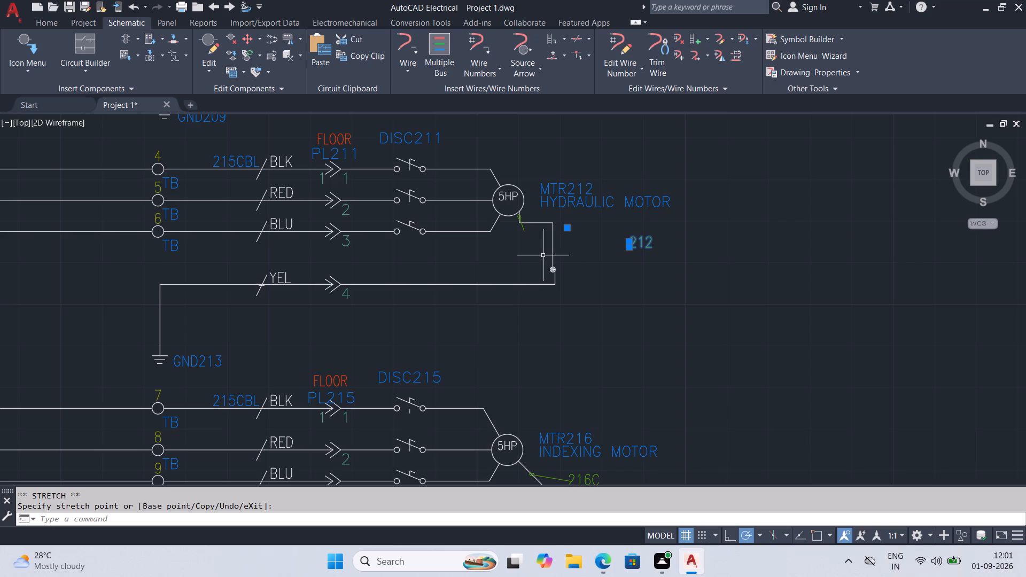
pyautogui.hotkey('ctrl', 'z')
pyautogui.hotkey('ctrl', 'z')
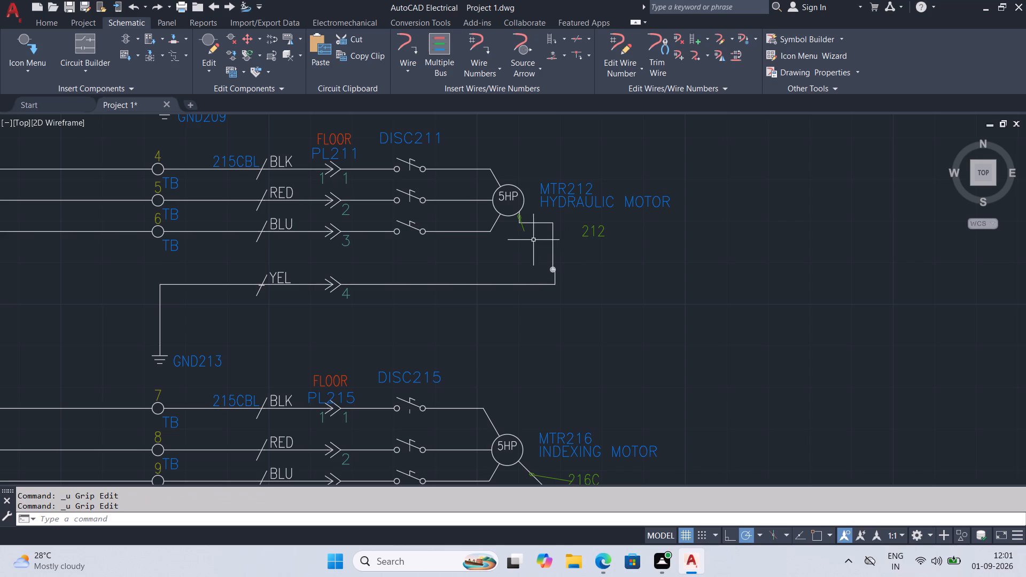
# Stretch the leader at the hydraulic motor's ground wire out to the relocated wire number and save the drawing.
pyautogui.scroll(3, 520, 223)
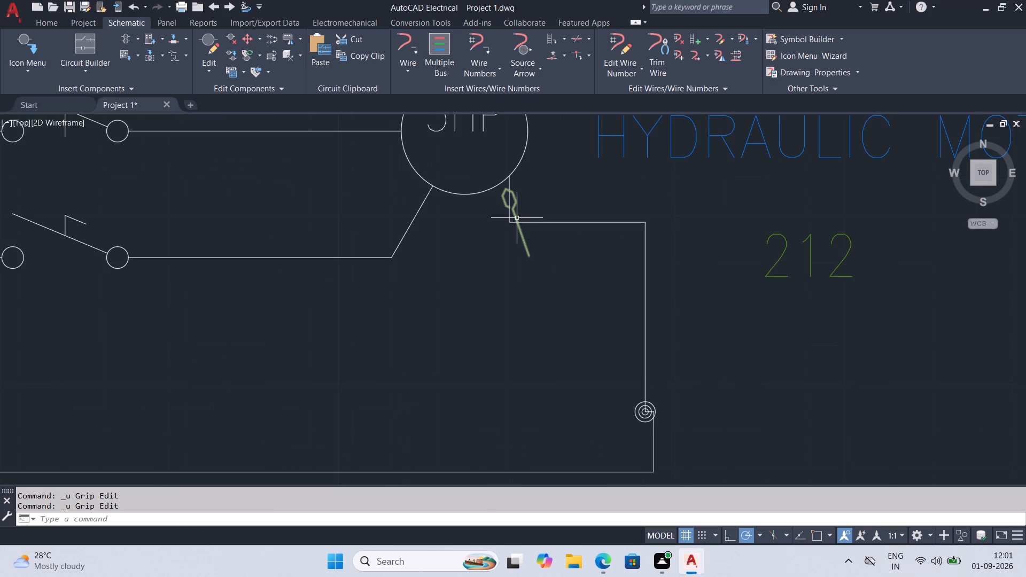
pyautogui.click(517, 216)
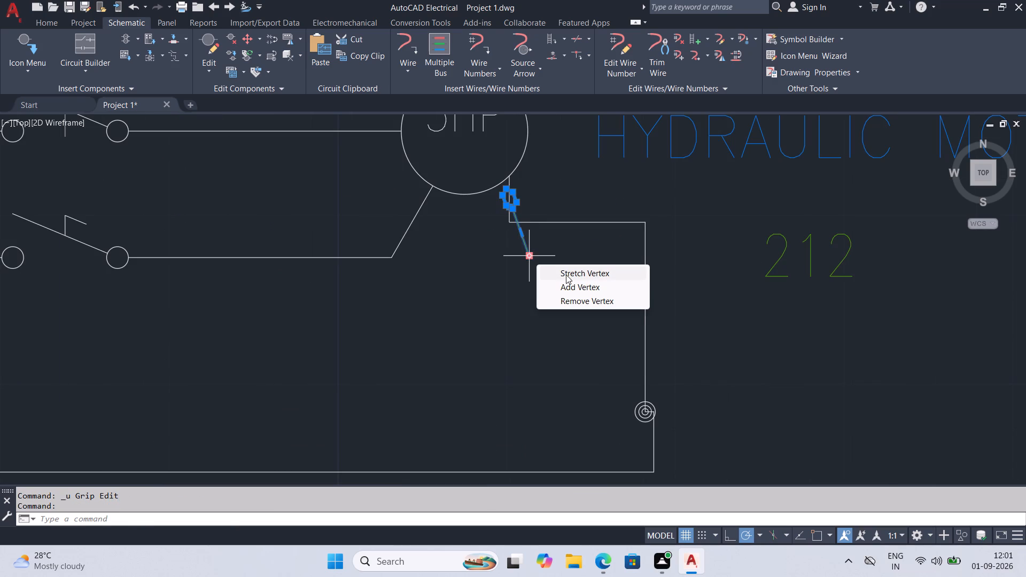
pyautogui.click(566, 275)
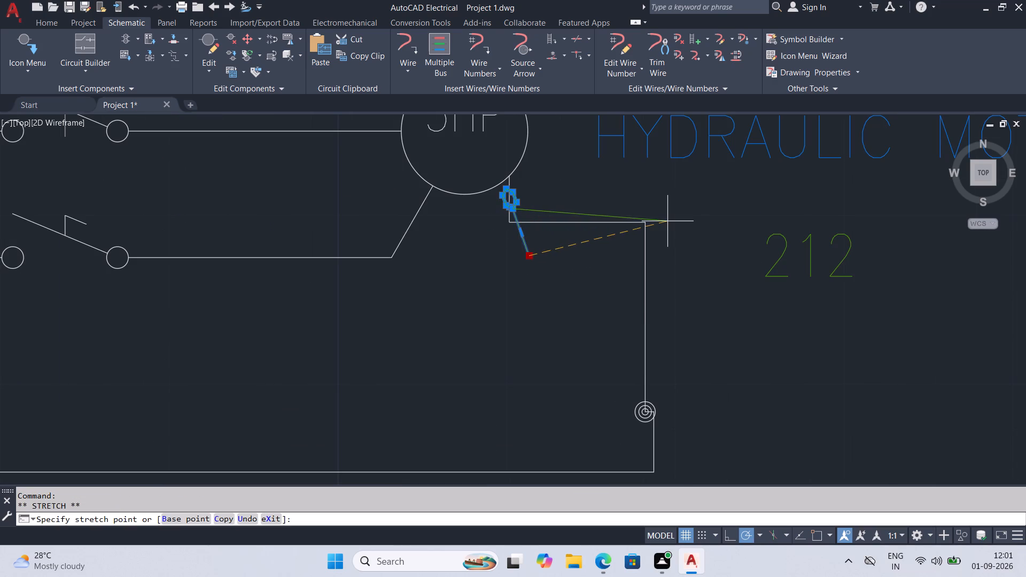
pyautogui.click(725, 262)
pyautogui.hotkey('ctrl', 's')
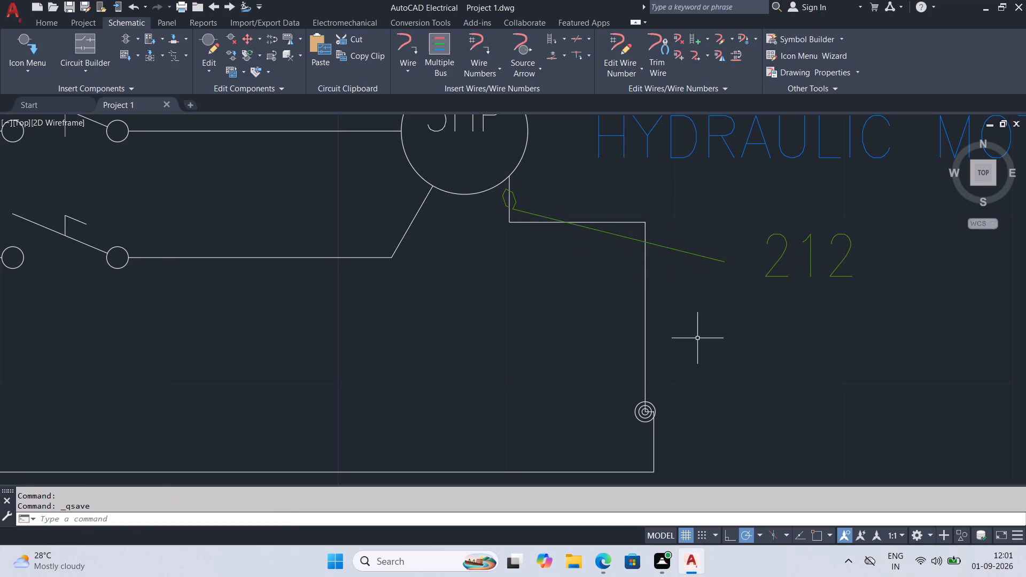
# Change the hydraulic motor's ground wire number to 212C.
pyautogui.scroll(-2, 760, 305)
pyautogui.doubleClick(781, 288)
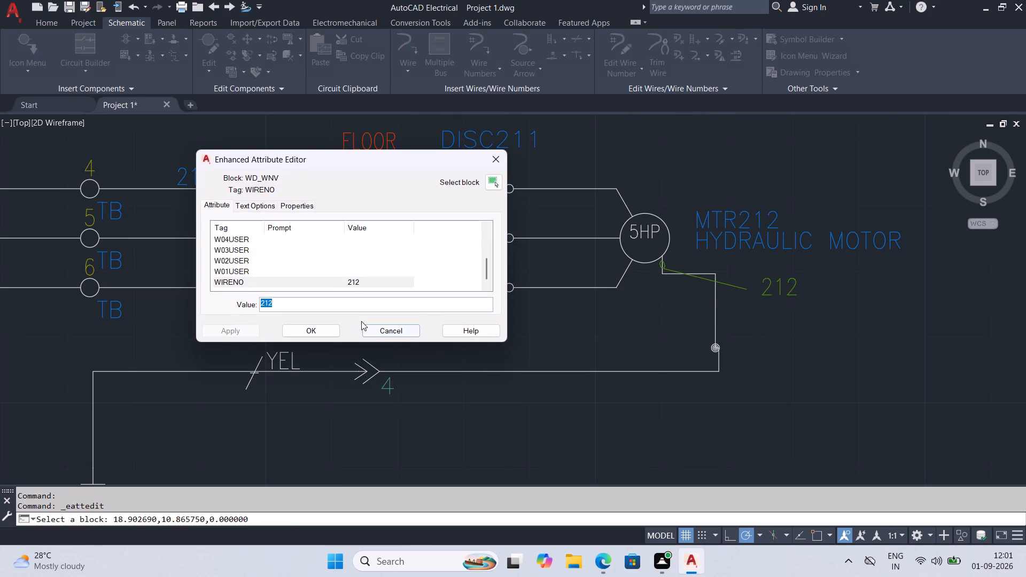
pyautogui.click(346, 302)
pyautogui.press('c')
pyautogui.click(325, 333)
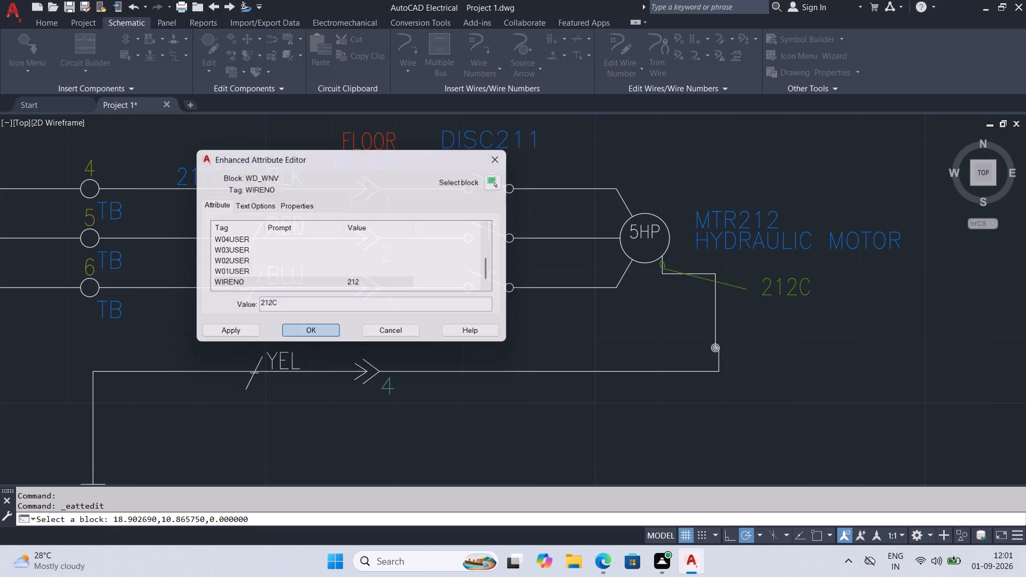
# Insert a line-reference wire number on the conveyor motor's ground wire, picking it individually and tagging only new or un-numbered wires.
pyautogui.scroll(-1, 759, 295)
pyautogui.scroll(-1, 835, 201)
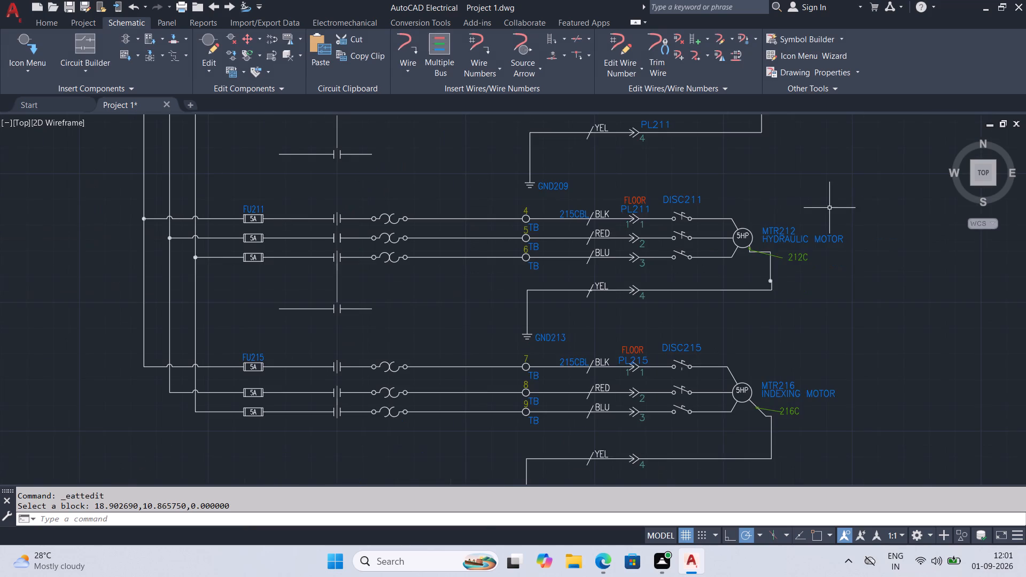
pyautogui.moveTo(812, 228); pyautogui.dragTo(751, 337, button='middle')
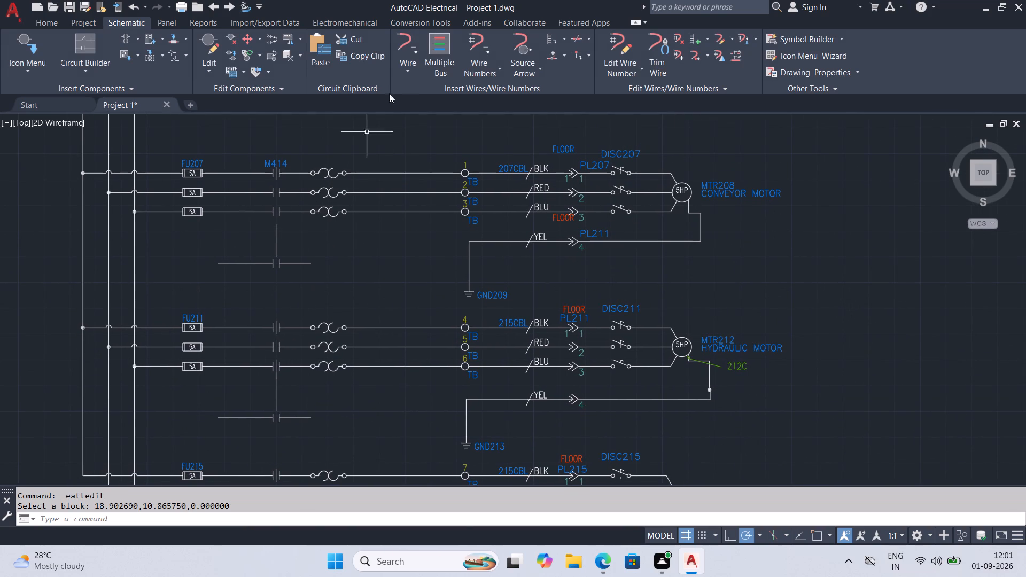
pyautogui.click(476, 71)
pyautogui.click(469, 98)
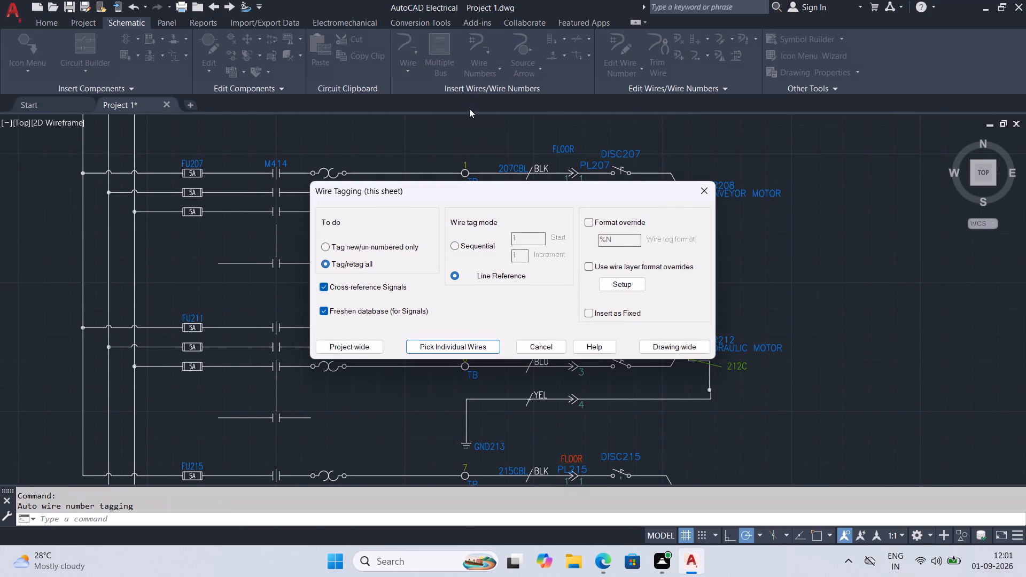
pyautogui.click(347, 248)
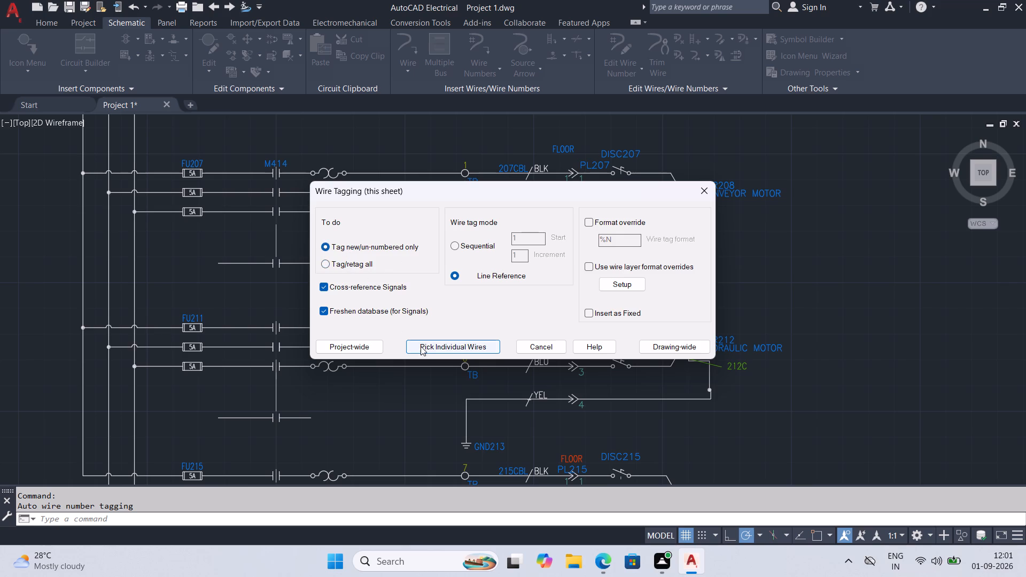
pyautogui.click(421, 346)
pyautogui.click(688, 207)
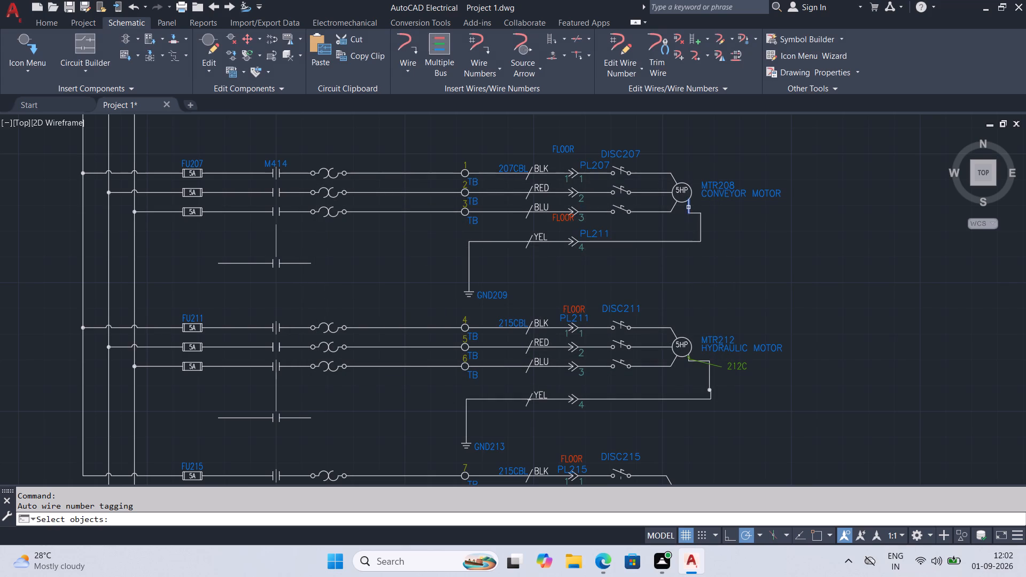
pyautogui.press('Return')
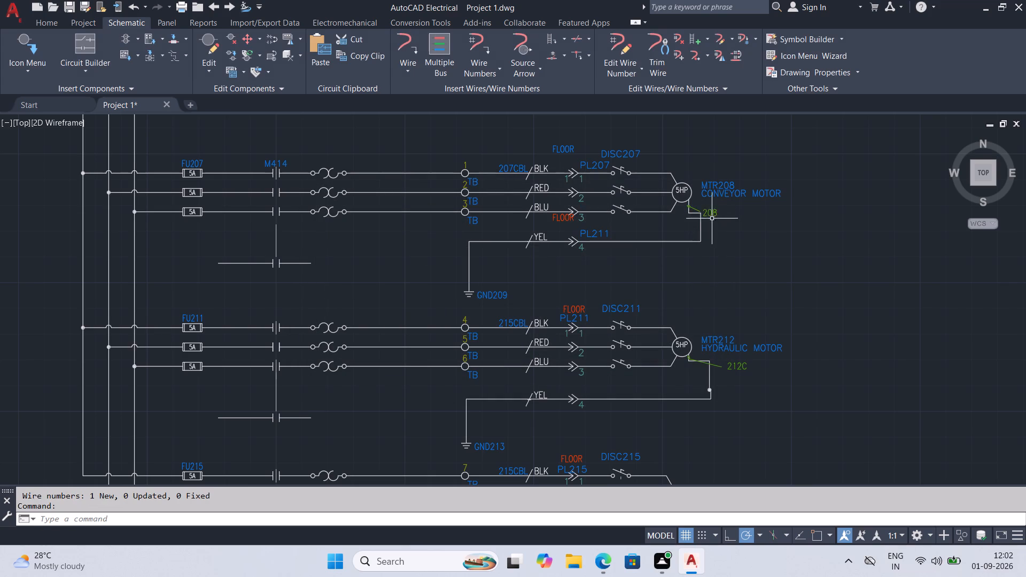
# Stretch the leader at the conveyor motor's ground wire outward beneath the motor description and save the drawing.
pyautogui.click(698, 210)
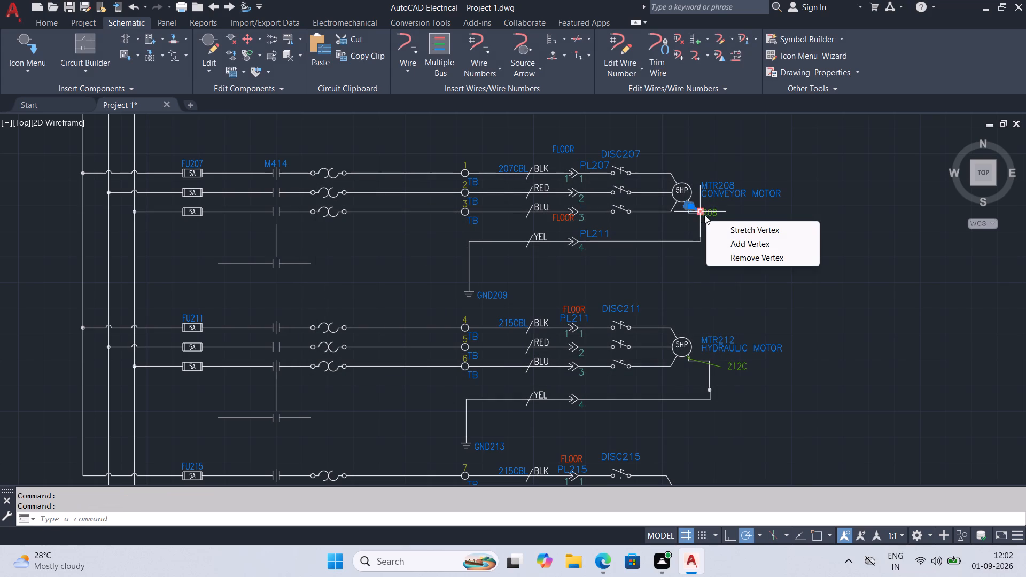
pyautogui.scroll(2, 711, 221)
pyautogui.click(729, 232)
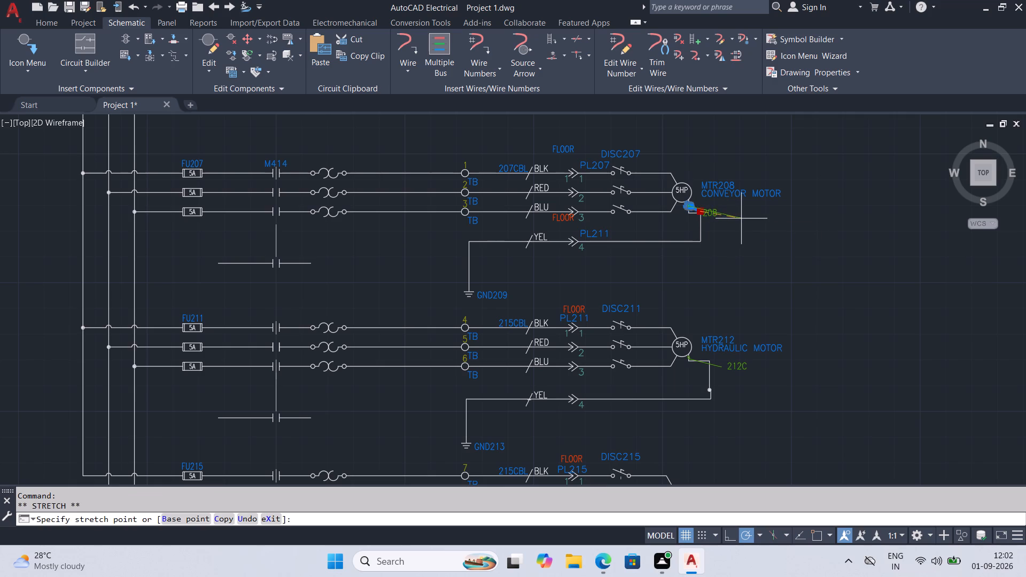
pyautogui.click(741, 219)
pyautogui.click(708, 218)
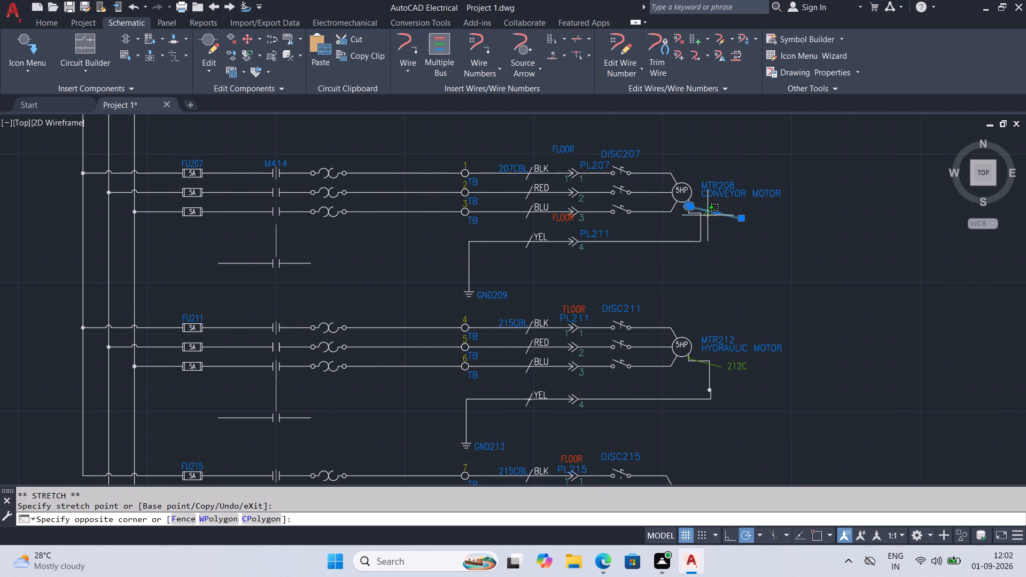
pyautogui.click(708, 215)
pyautogui.hotkey('ctrl', 's')
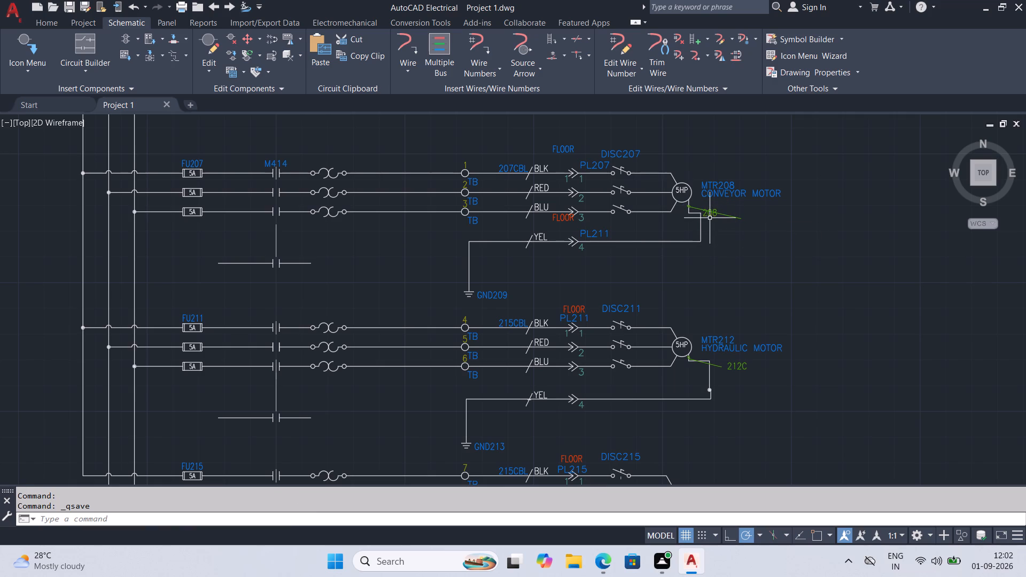
# Move the conveyor motor's ground wire number to the outer end of its stretched leader.
pyautogui.click(710, 215)
pyautogui.click(702, 216)
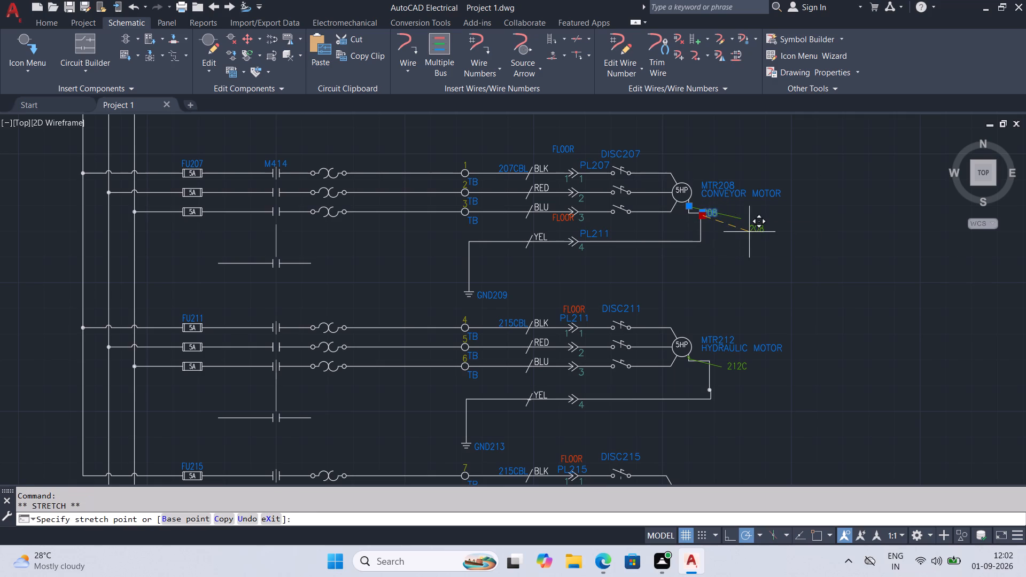
pyautogui.click(746, 221)
# Change the conveyor motor's ground wire number to 208C.
pyautogui.doubleClick(759, 220)
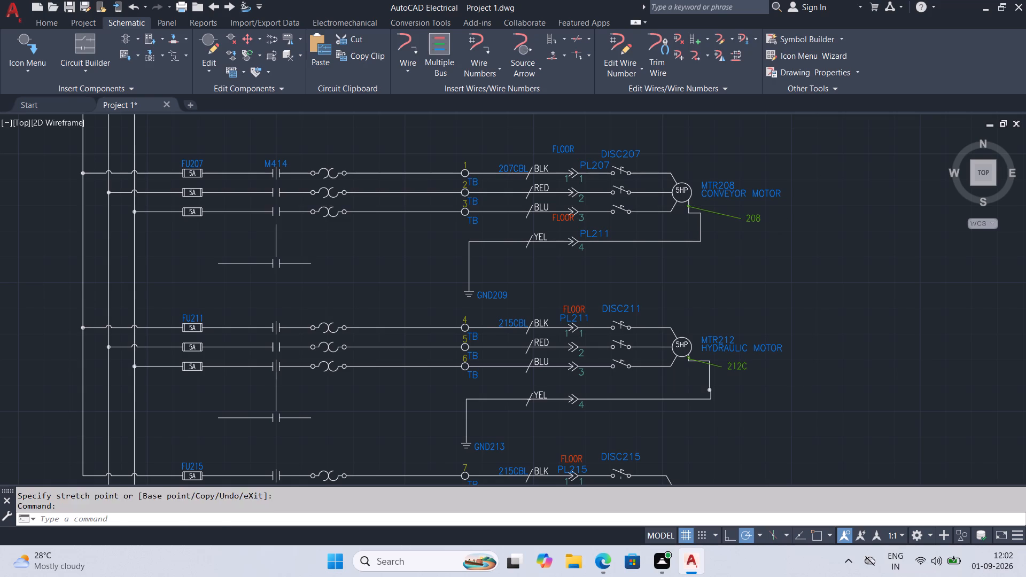
pyautogui.click(369, 303)
pyautogui.press('c')
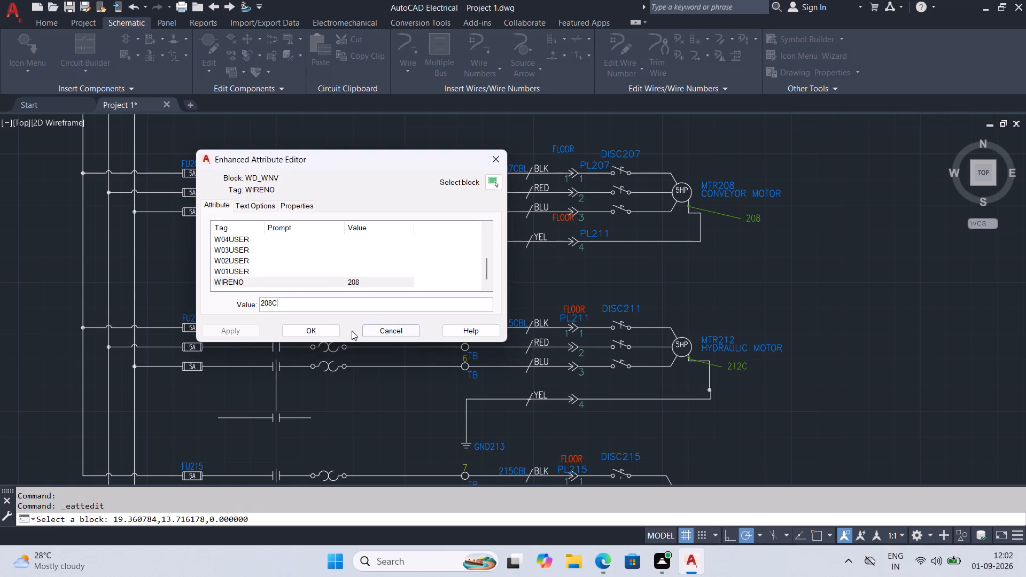
pyautogui.click(330, 326)
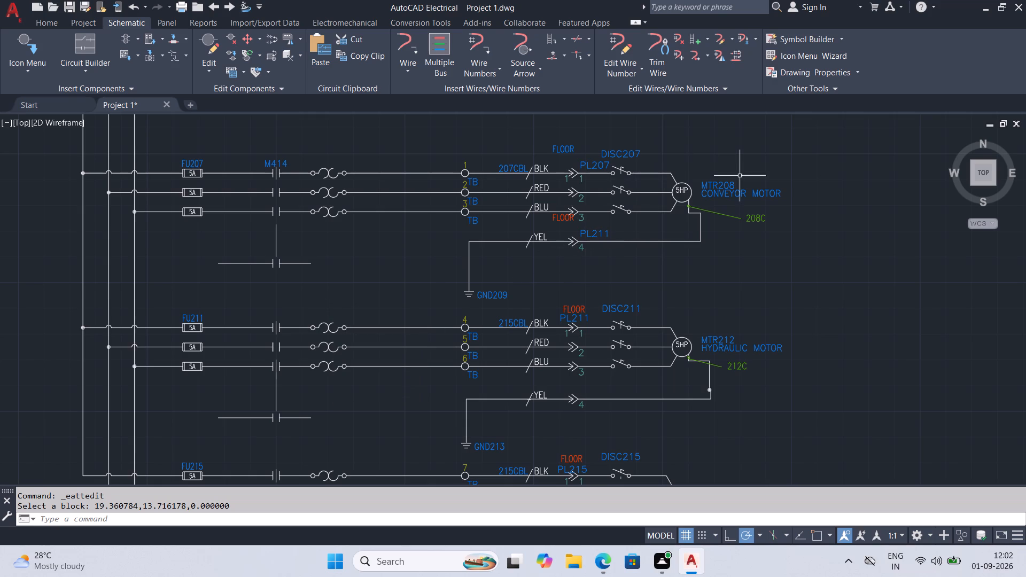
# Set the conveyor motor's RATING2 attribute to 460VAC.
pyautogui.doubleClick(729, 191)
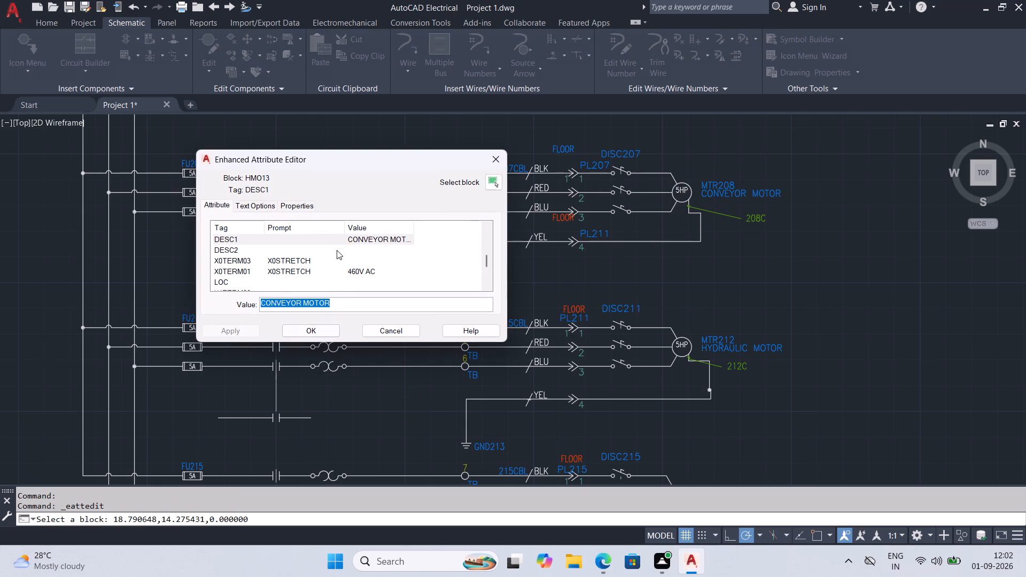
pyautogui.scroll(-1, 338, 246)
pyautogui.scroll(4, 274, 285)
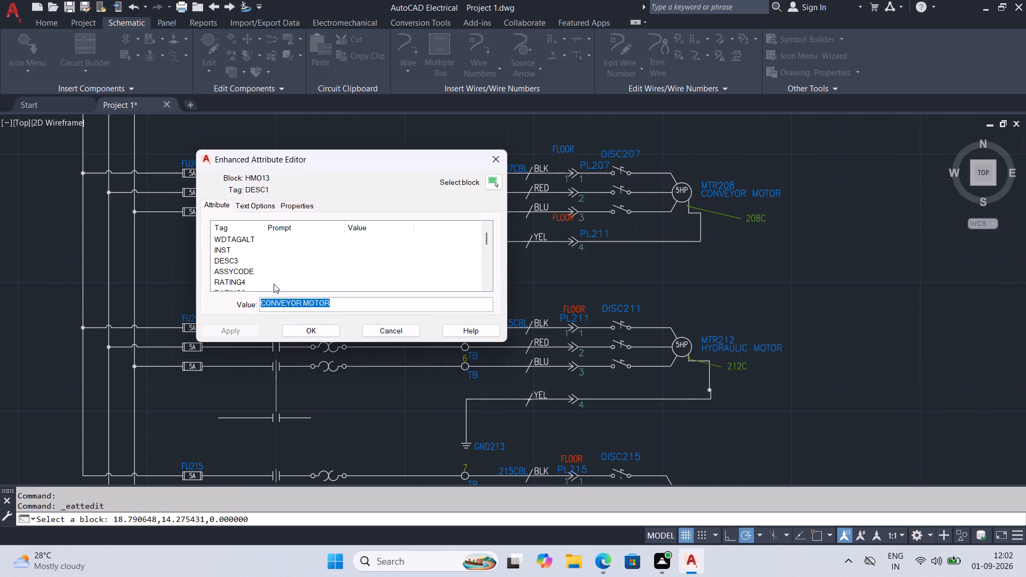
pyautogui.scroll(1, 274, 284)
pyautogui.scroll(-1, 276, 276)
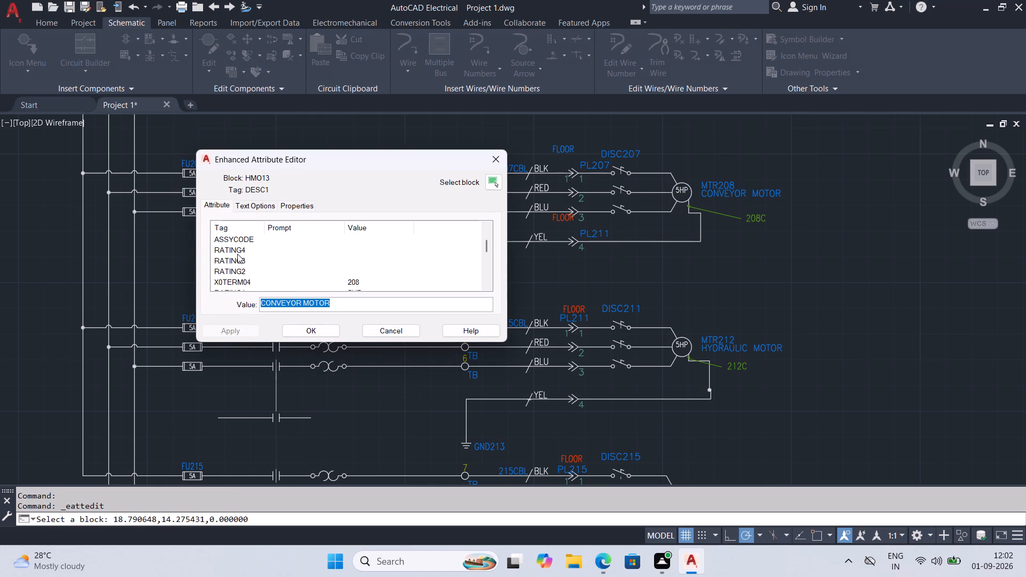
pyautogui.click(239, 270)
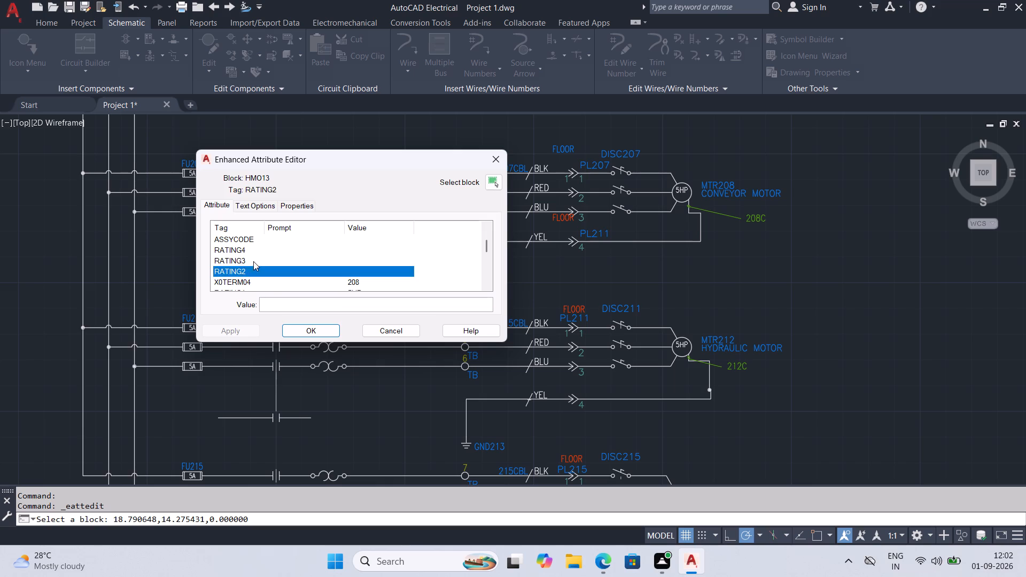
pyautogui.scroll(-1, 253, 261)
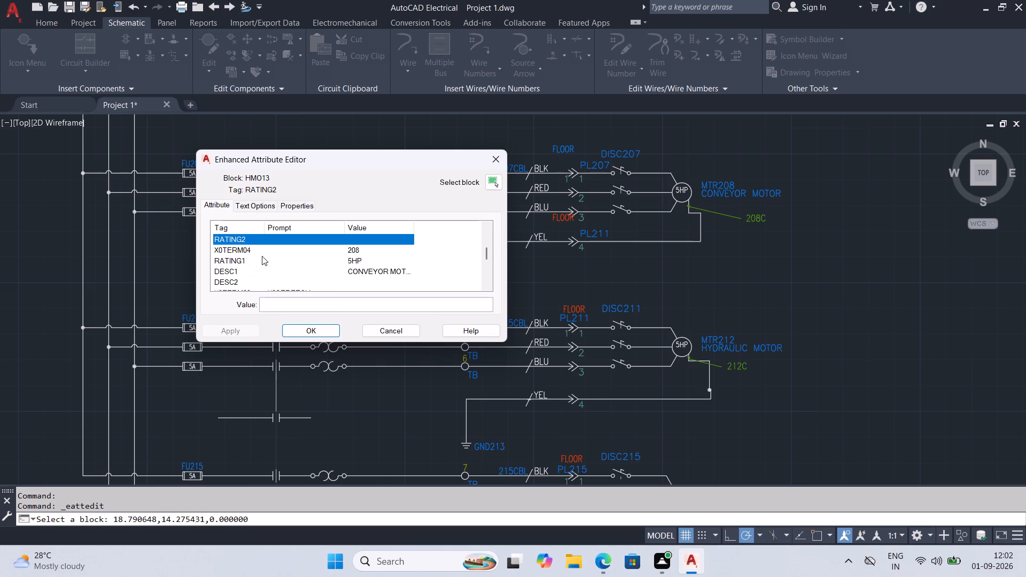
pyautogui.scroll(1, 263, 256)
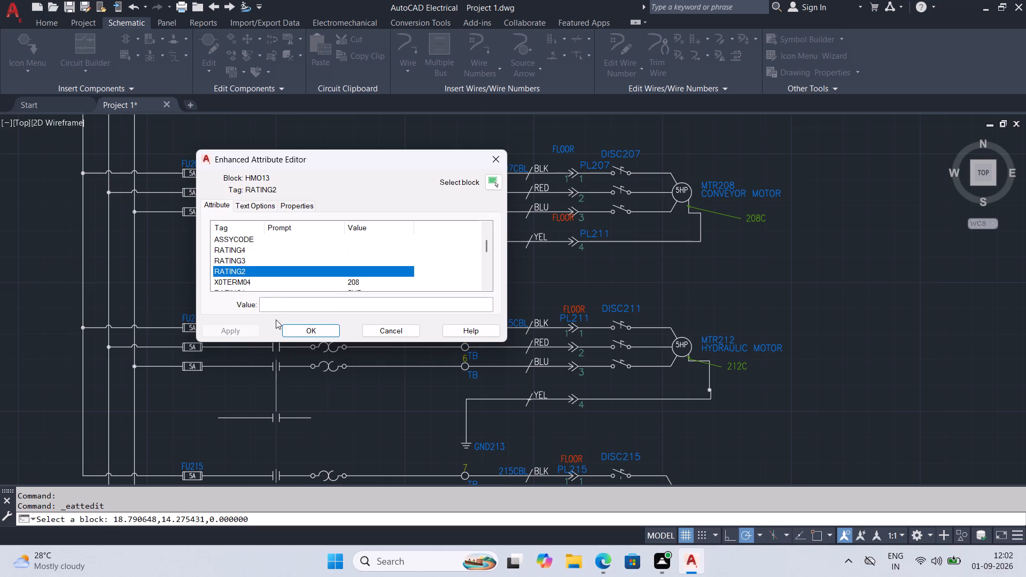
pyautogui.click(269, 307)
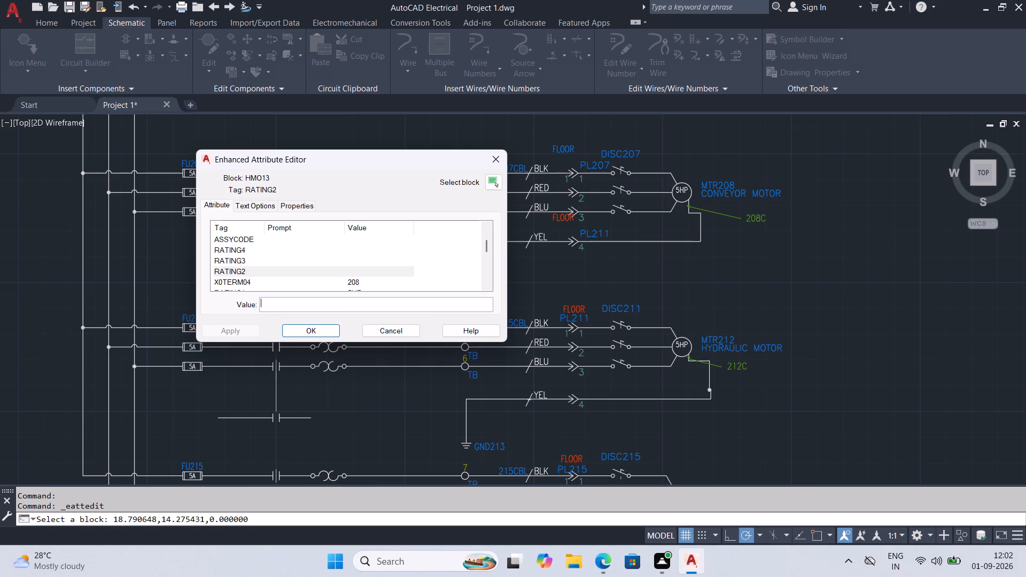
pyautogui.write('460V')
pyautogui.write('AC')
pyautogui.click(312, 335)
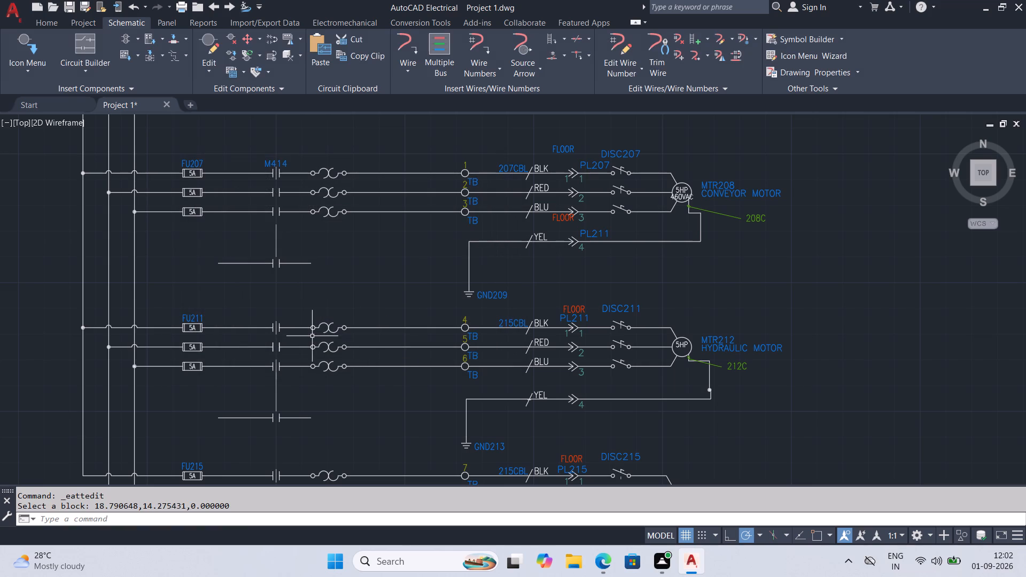
# Clear the values of the RATING2 and X0TERM01 attributes on the conveyor motor MTR208.
pyautogui.doubleClick(681, 196)
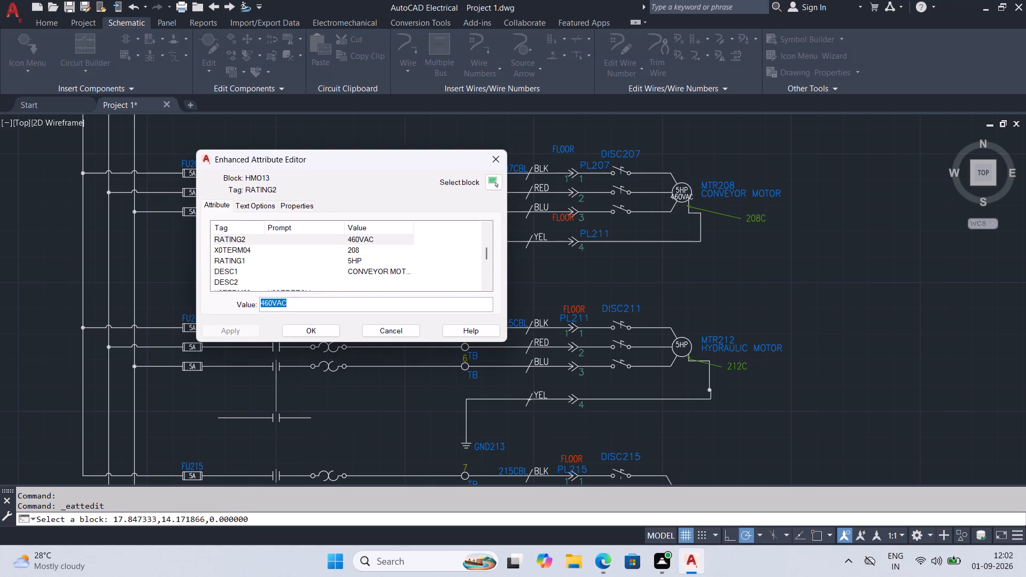
pyautogui.press('Delete')
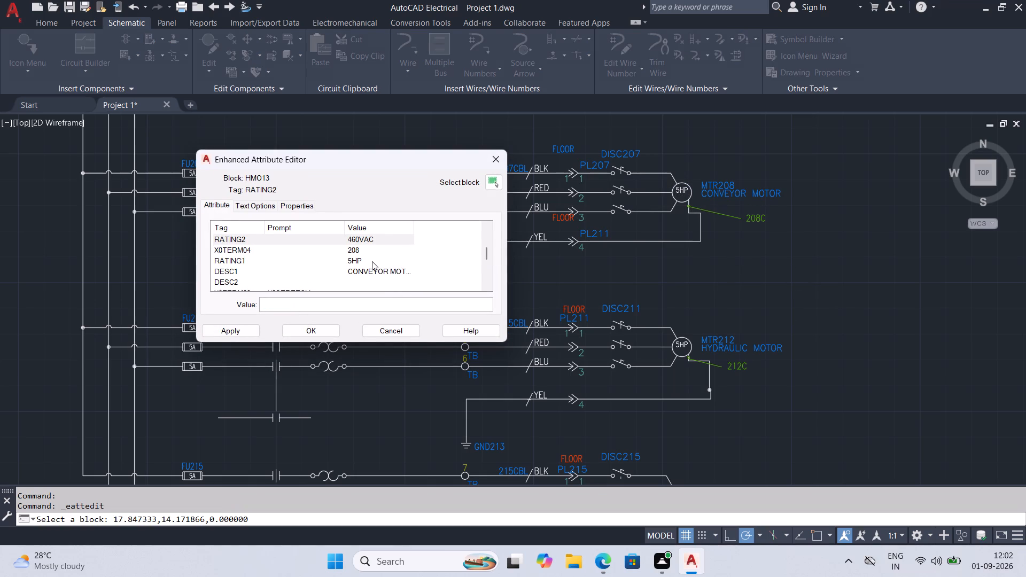
pyautogui.scroll(-1, 376, 266)
pyautogui.click(368, 274)
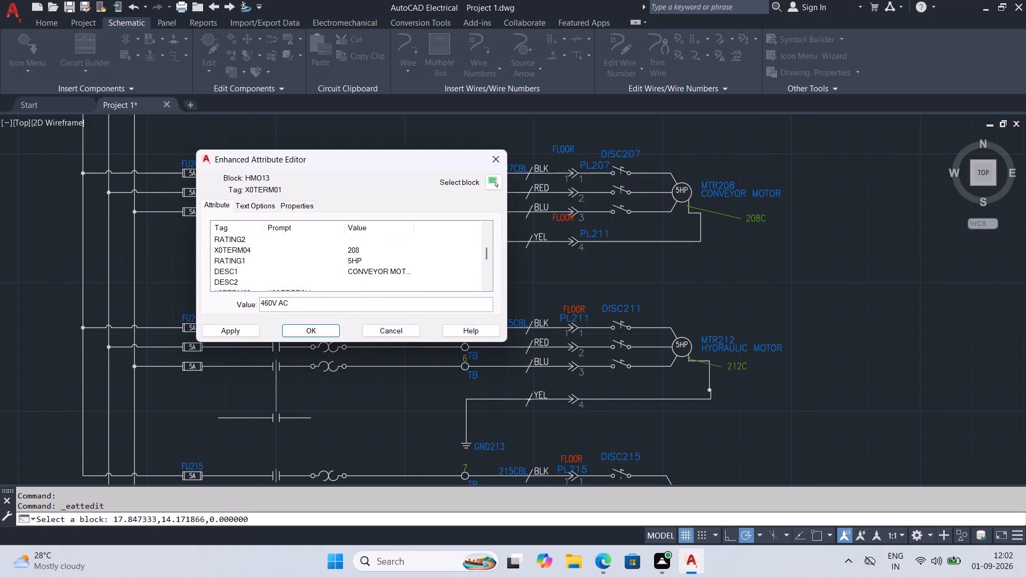
pyautogui.moveTo(294, 306); pyautogui.dragTo(153, 306)
pyautogui.hotkey('ctrl', 'x')
pyautogui.scroll(-2, 343, 264)
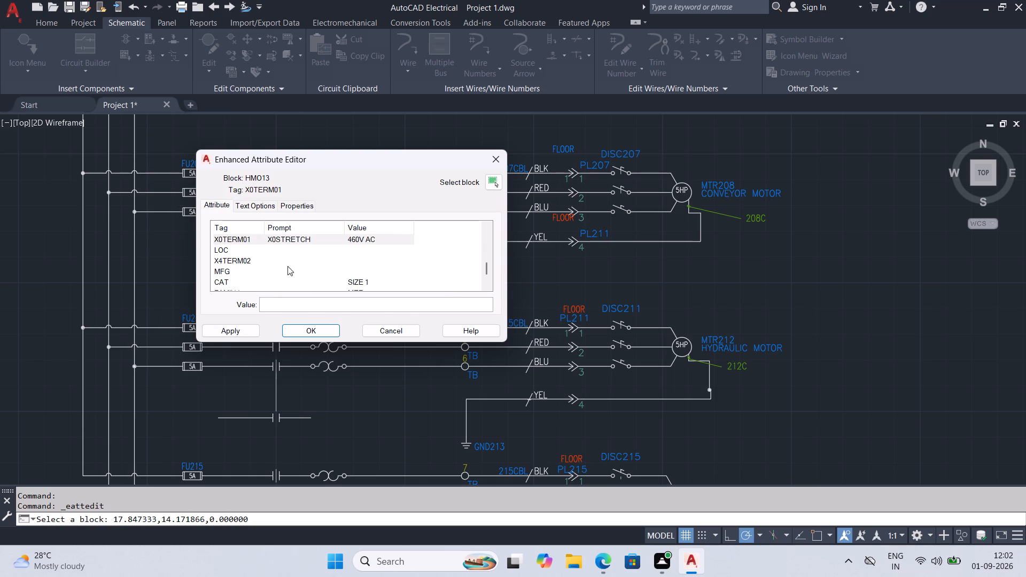
pyautogui.click(368, 242)
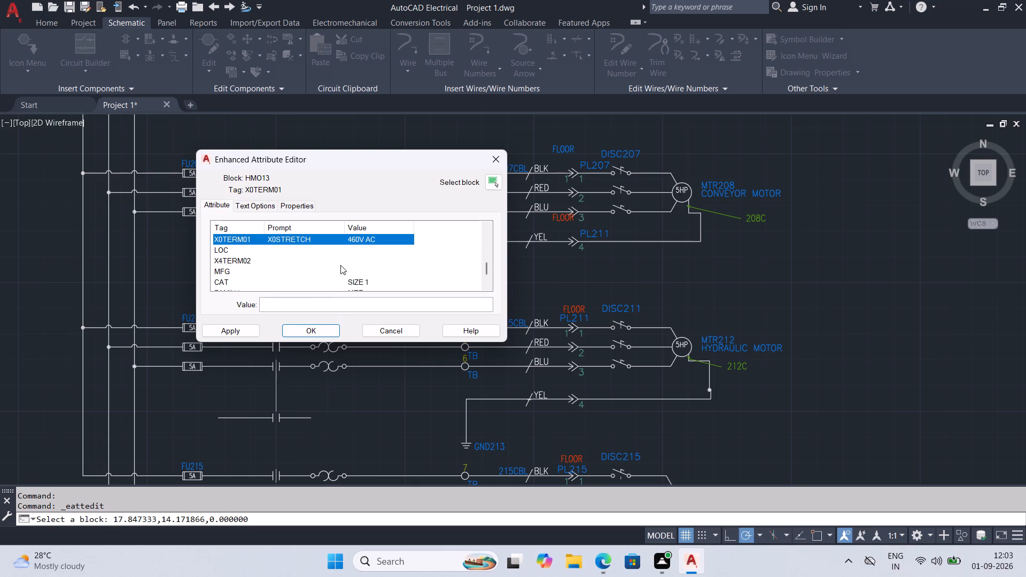
# Clear the value of the conveyor motor's CAT attribute.
pyautogui.scroll(-3, 328, 278)
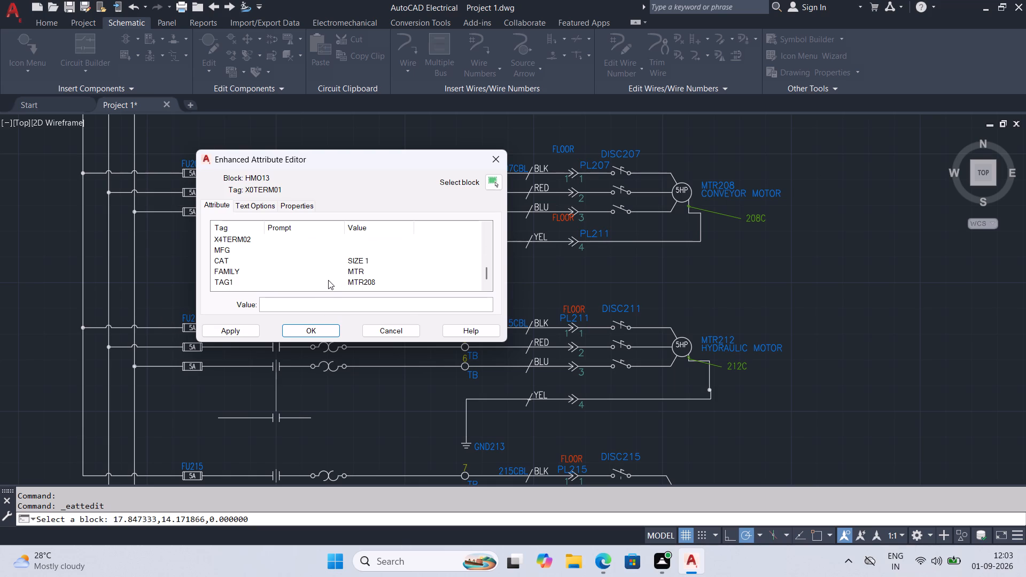
pyautogui.click(362, 262)
pyautogui.moveTo(355, 301); pyautogui.dragTo(221, 311)
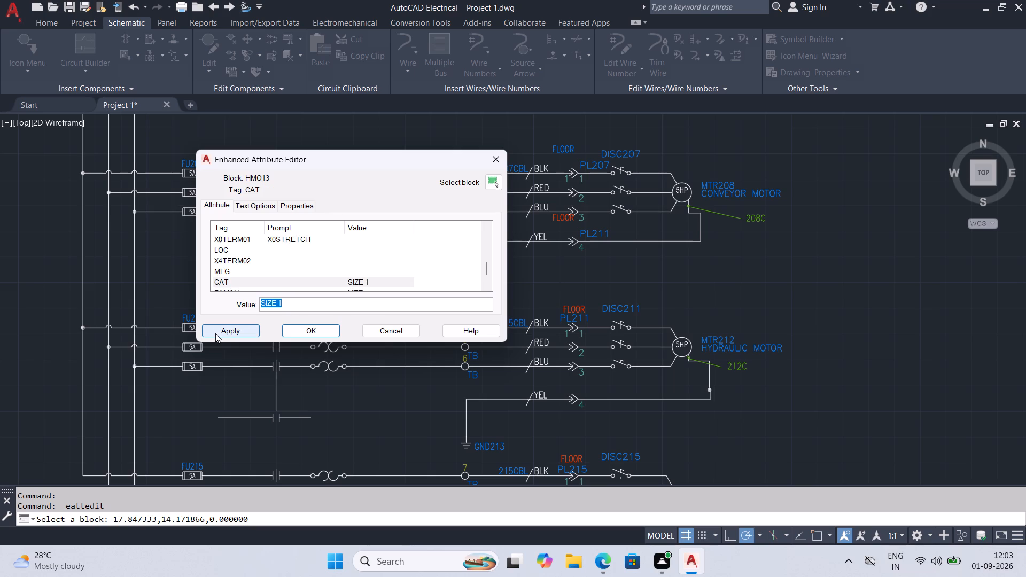
pyautogui.hotkey('ctrl', 'x')
# Examine the conveyor motor MTR208's attribute list for empty attributes suitable for additional description text.
pyautogui.scroll(1, 329, 266)
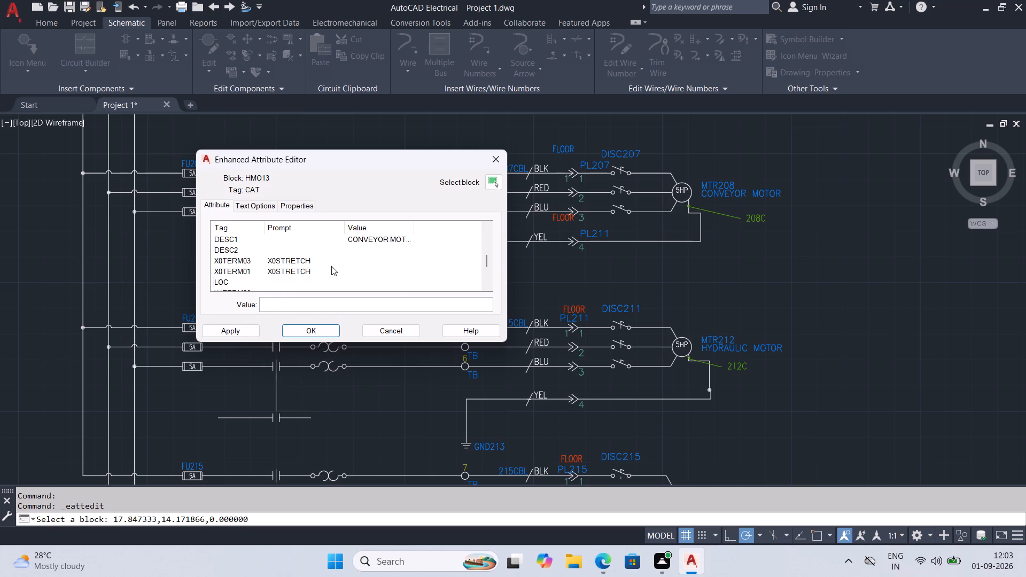
pyautogui.scroll(-1, 254, 277)
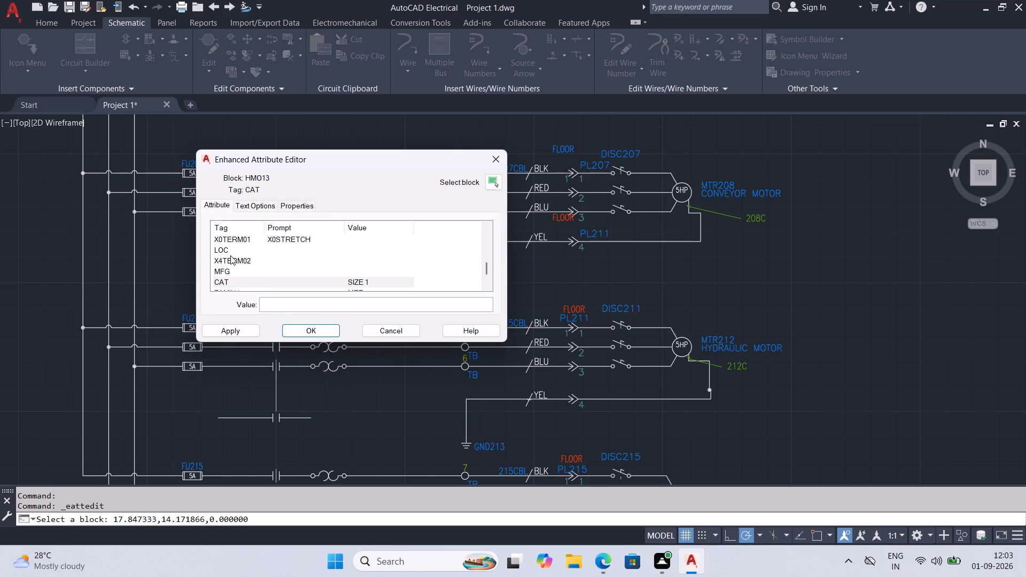
pyautogui.click(230, 255)
pyautogui.click(228, 249)
pyautogui.scroll(-1, 274, 286)
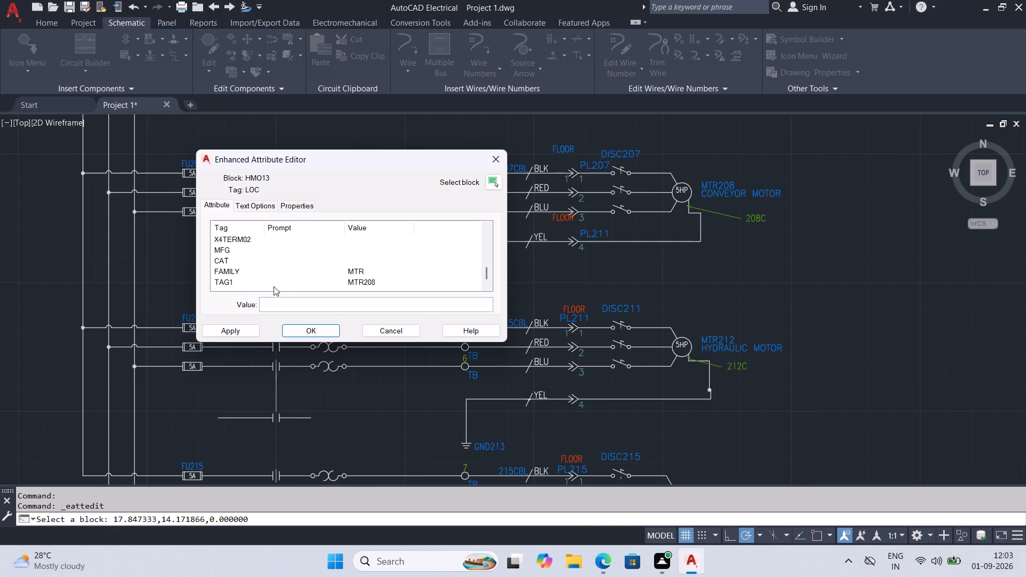
pyautogui.scroll(-2, 268, 285)
pyautogui.scroll(2, 268, 284)
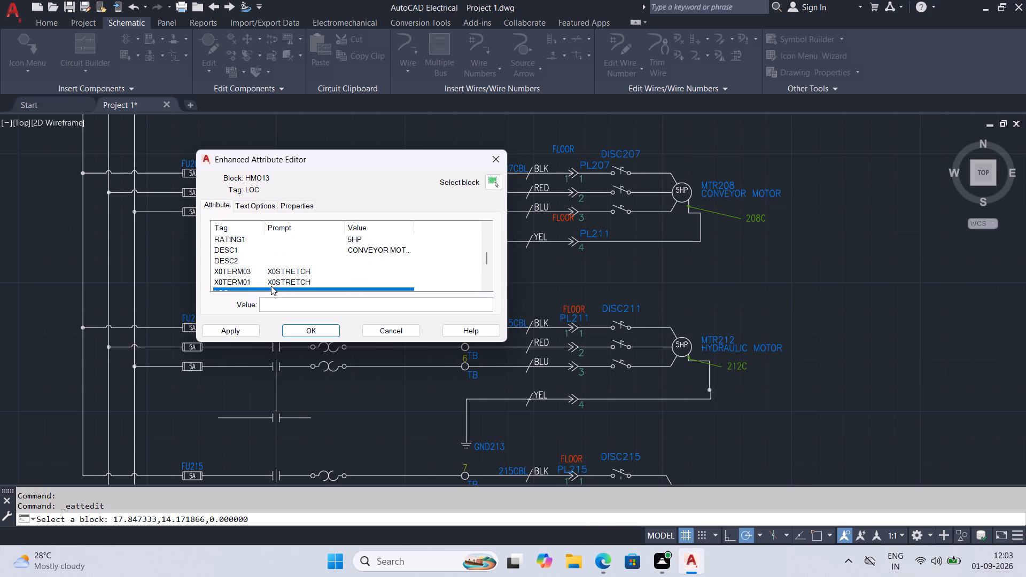
pyautogui.scroll(2, 274, 283)
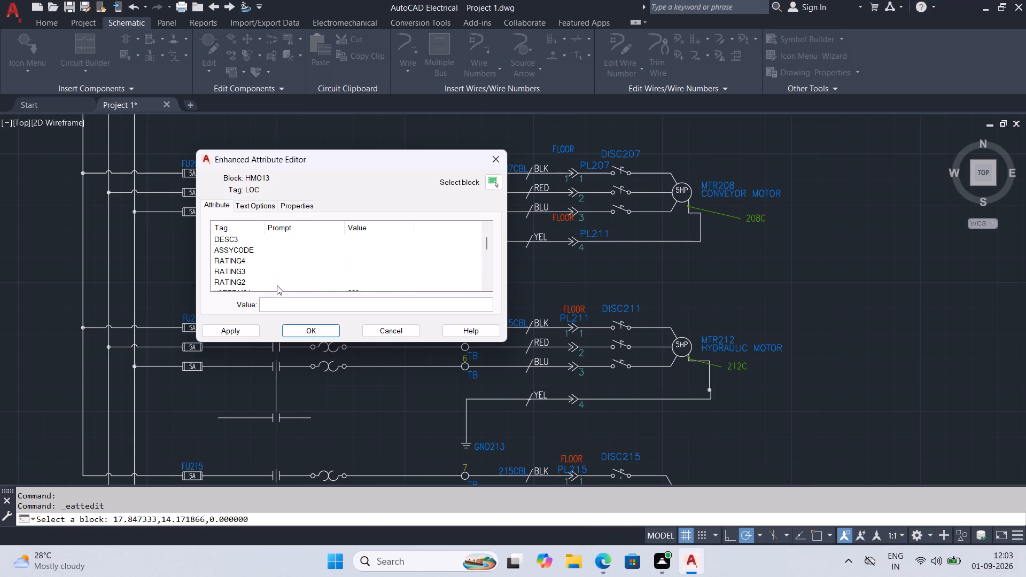
pyautogui.scroll(1, 255, 251)
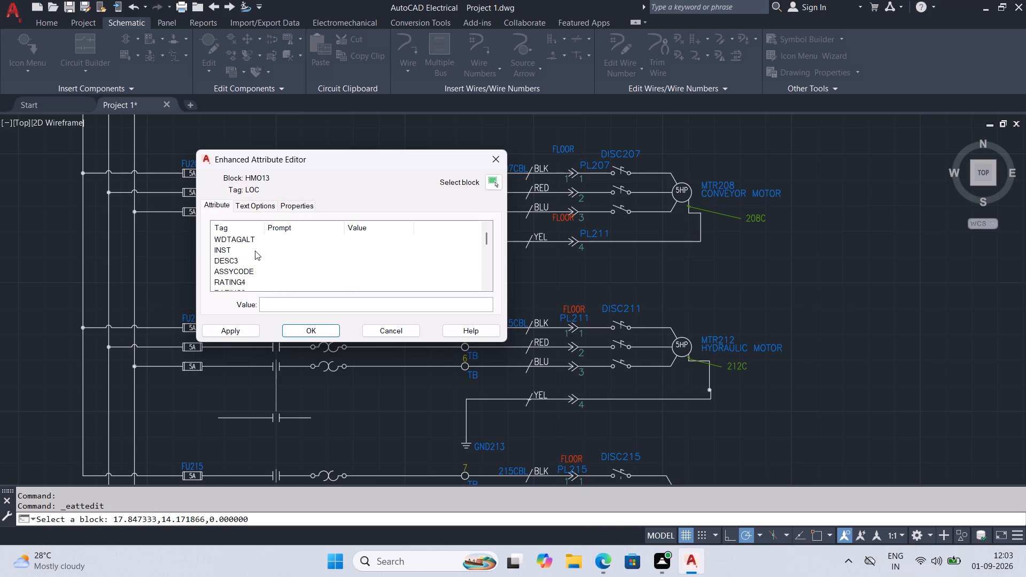
pyautogui.scroll(2, 255, 251)
pyautogui.scroll(-4, 253, 261)
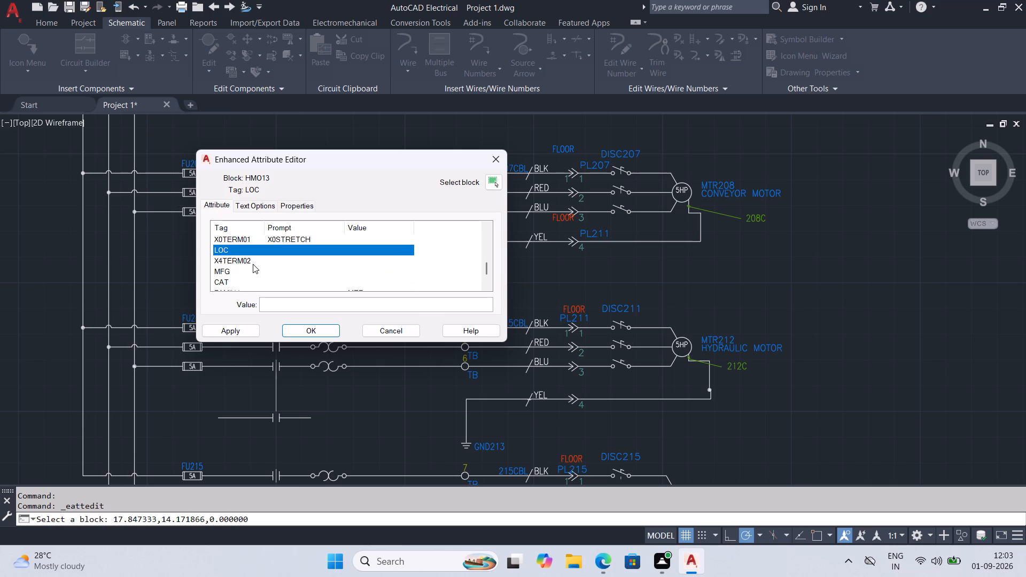
pyautogui.scroll(-1, 252, 267)
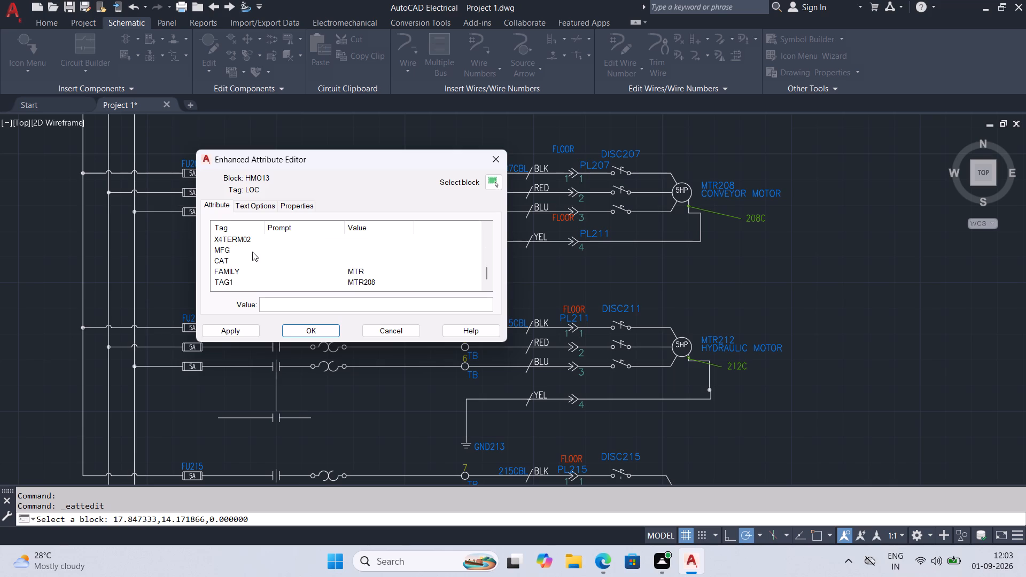
pyautogui.scroll(-2, 256, 258)
pyautogui.scroll(2, 258, 261)
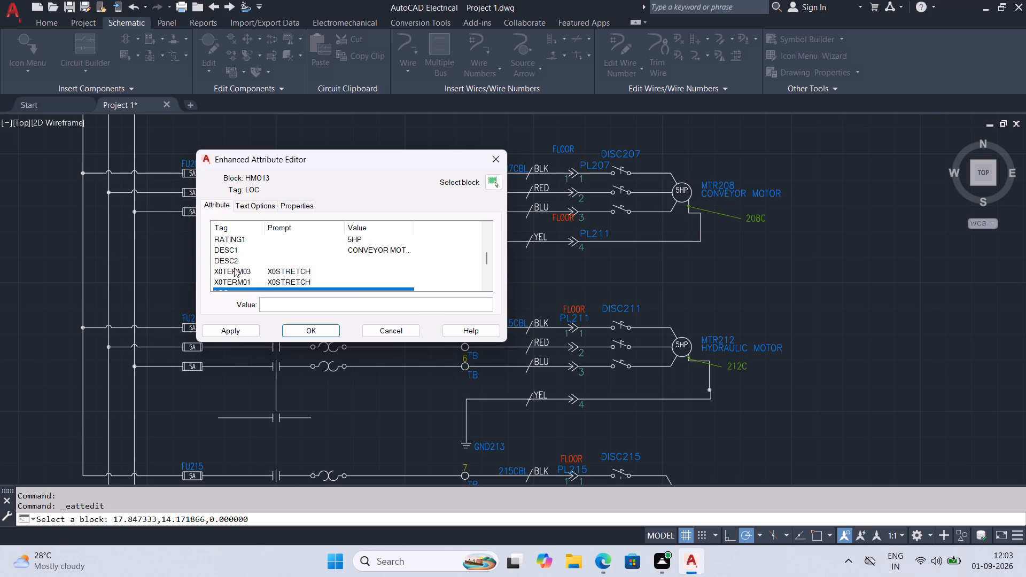
pyautogui.scroll(-1, 234, 268)
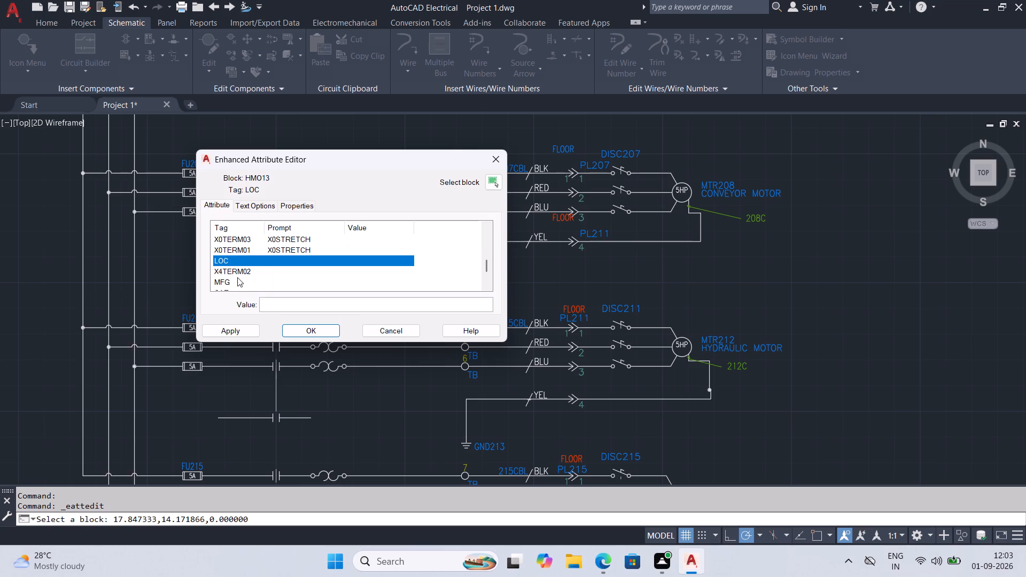
pyautogui.scroll(2, 237, 277)
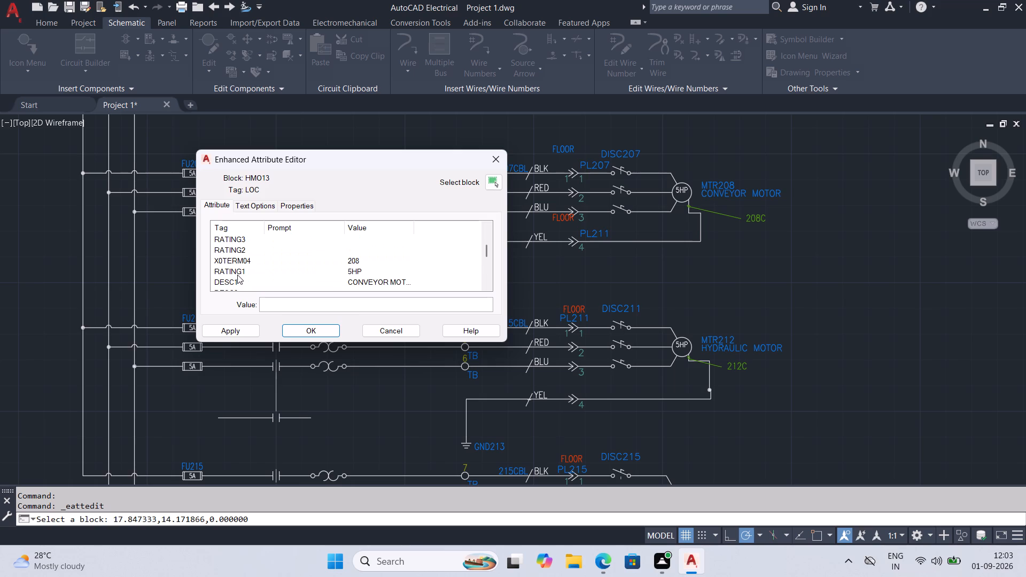
pyautogui.scroll(1, 237, 275)
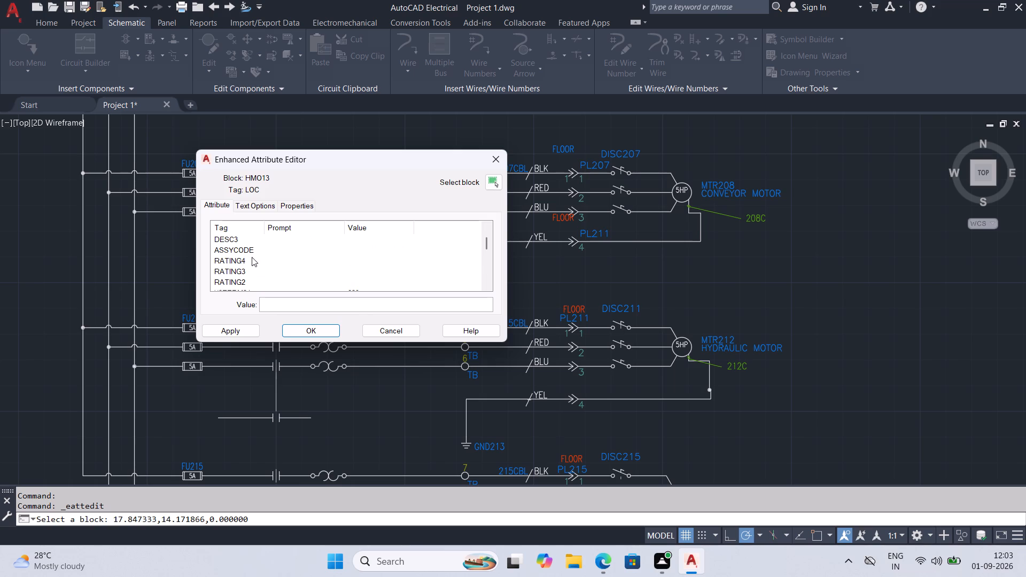
pyautogui.scroll(1, 247, 262)
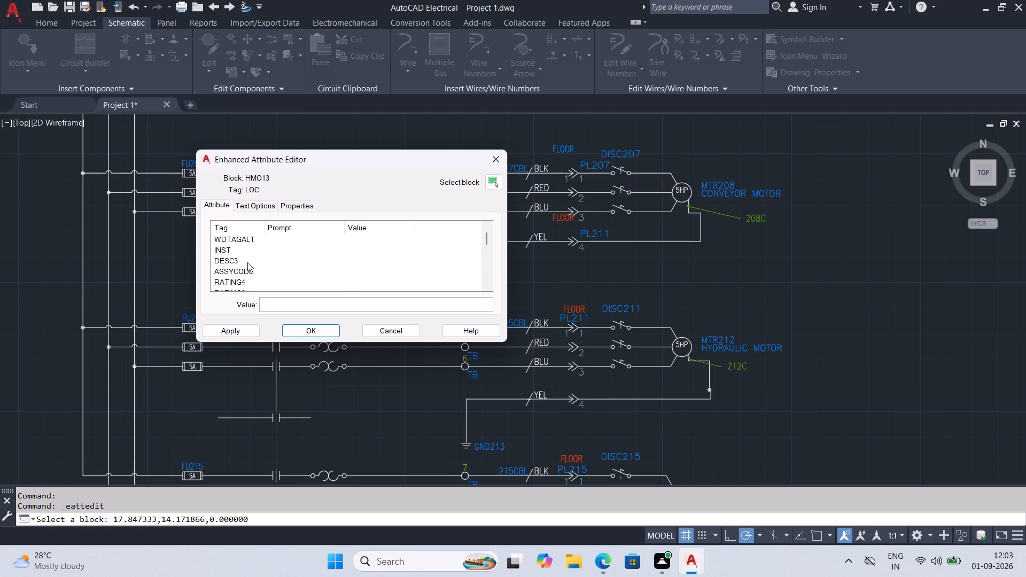
# Set the conveyor motor MTR208's DESC3 attribute to 460VAC.
pyautogui.click(235, 261)
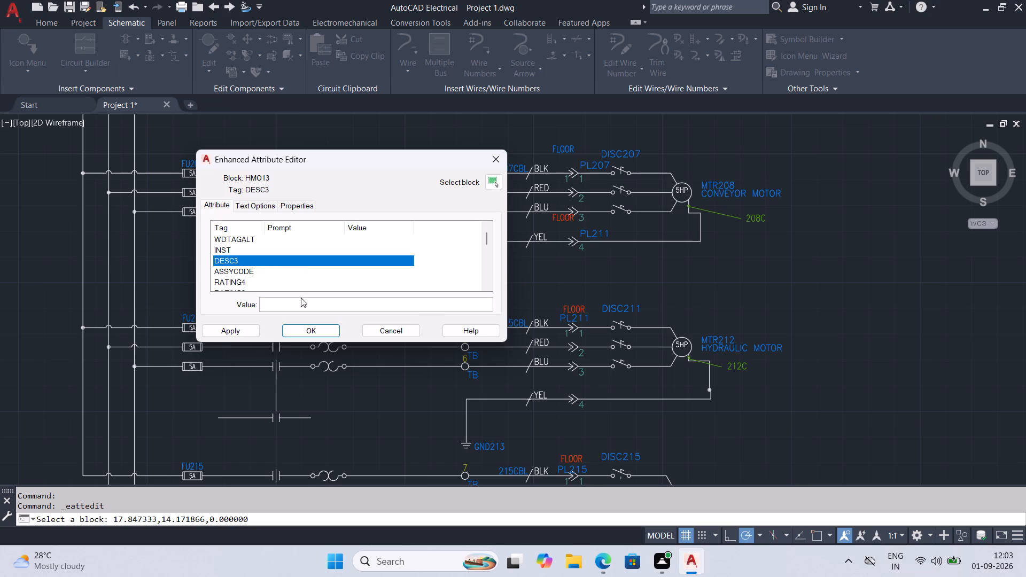
pyautogui.click(300, 299)
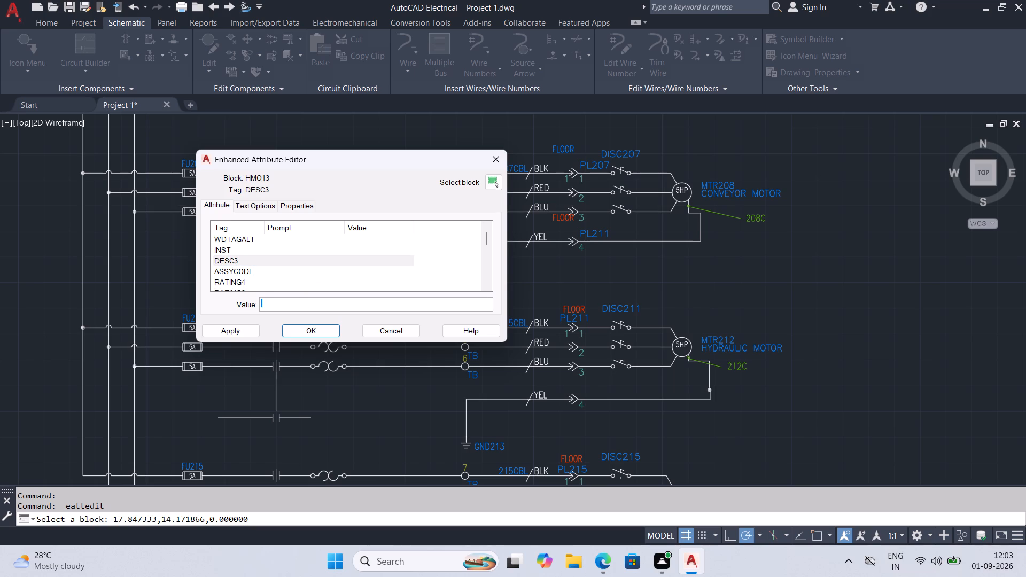
pyautogui.write('460')
pyautogui.write('VAC')
pyautogui.click(222, 326)
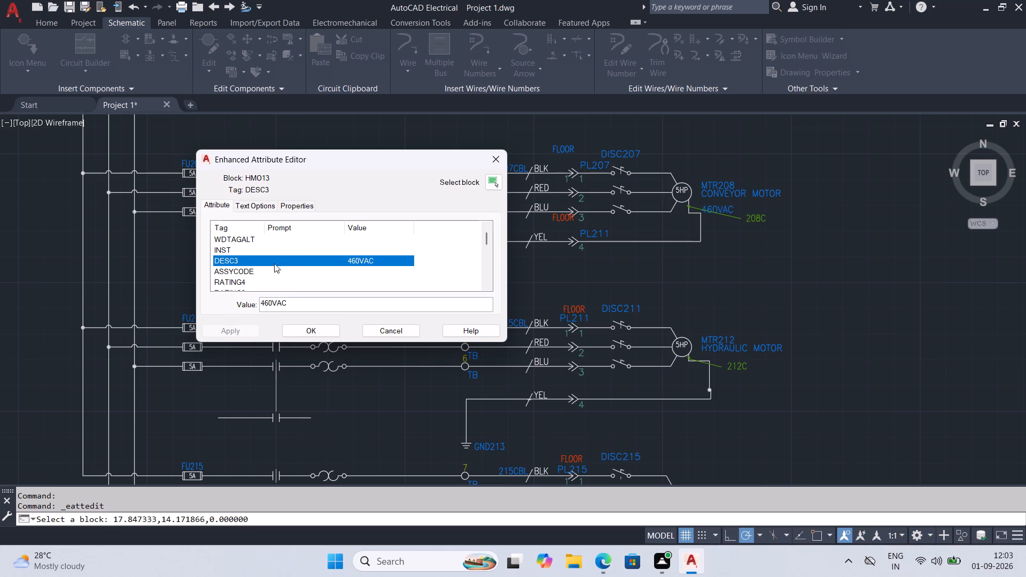
# Set the conveyor motor MTR208's DESC2 attribute to SIZE1 and finish editing its attributes.
pyautogui.scroll(-1, 236, 263)
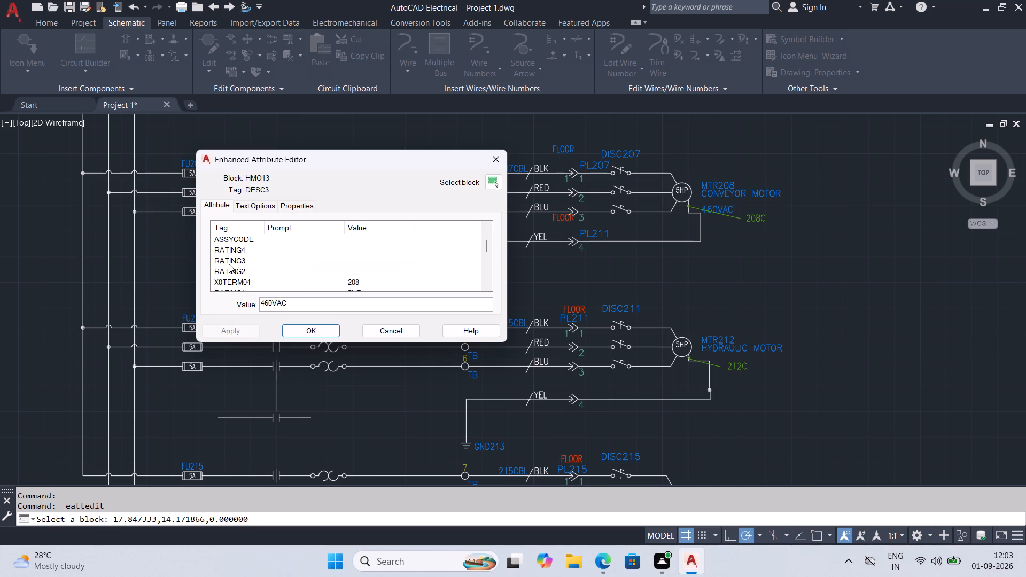
pyautogui.scroll(3, 232, 265)
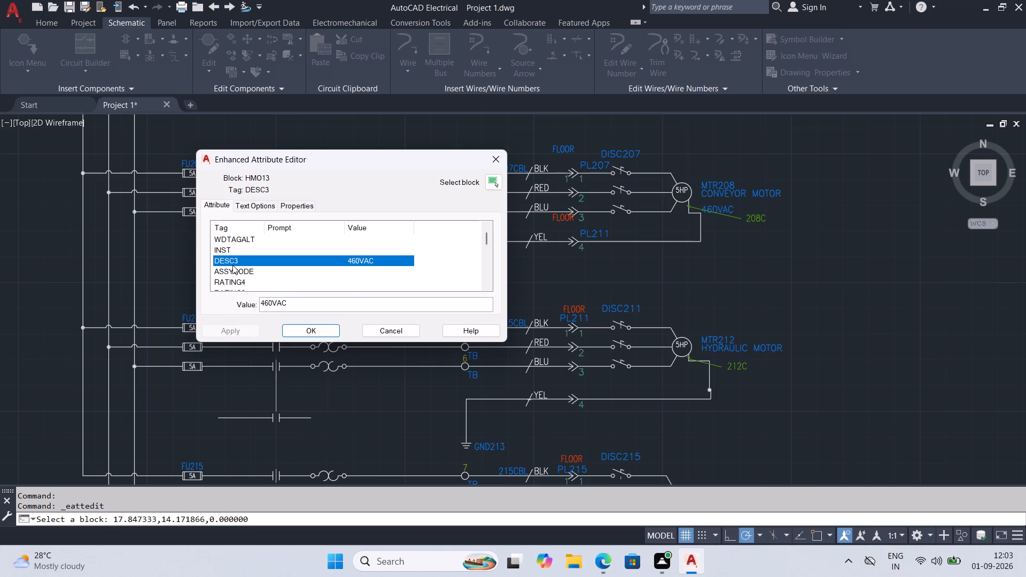
pyautogui.scroll(-3, 232, 264)
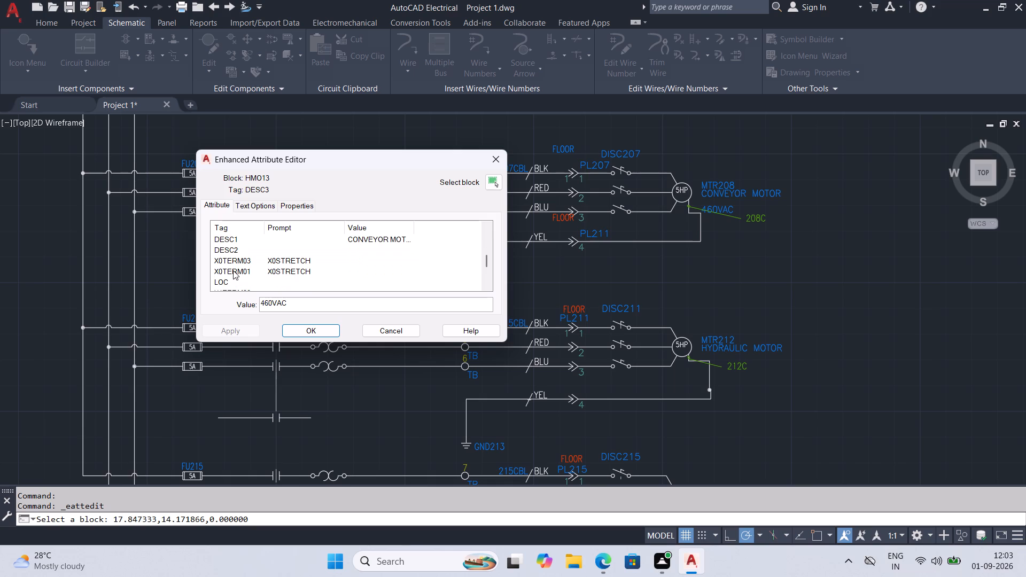
pyautogui.click(229, 246)
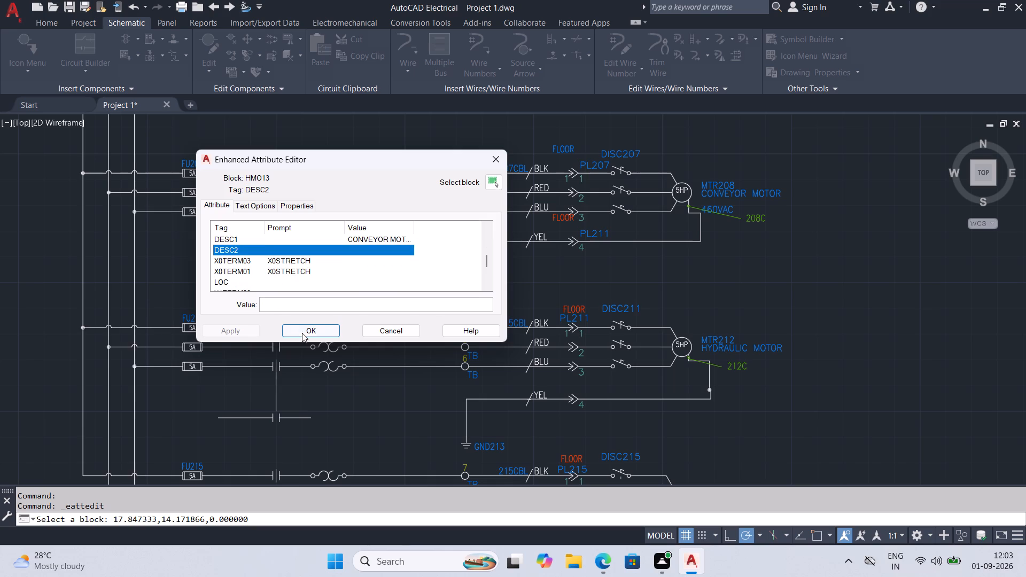
pyautogui.click(293, 302)
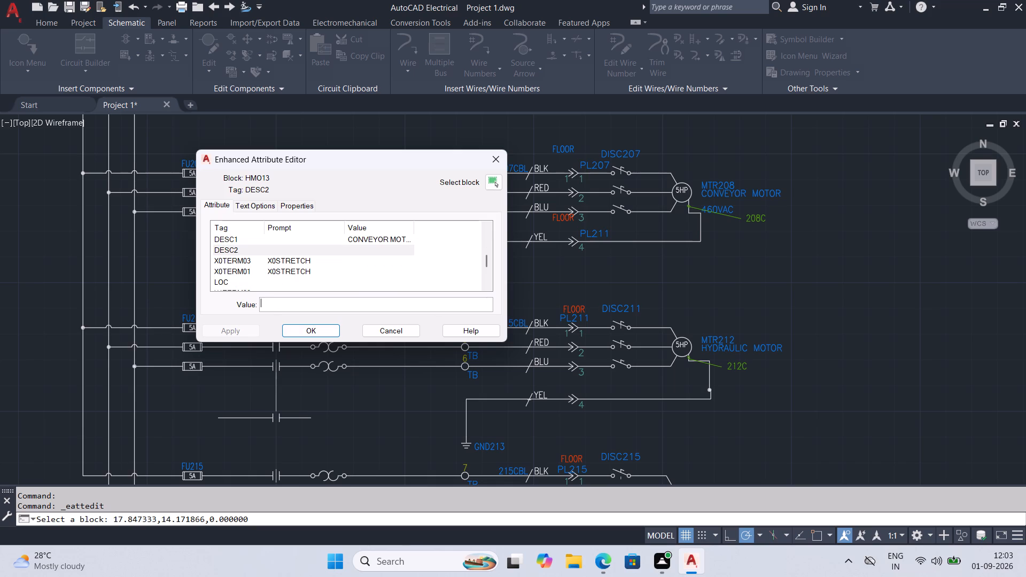
pyautogui.press('s')
pyautogui.write('IZE1')
pyautogui.click(252, 326)
pyautogui.click(293, 338)
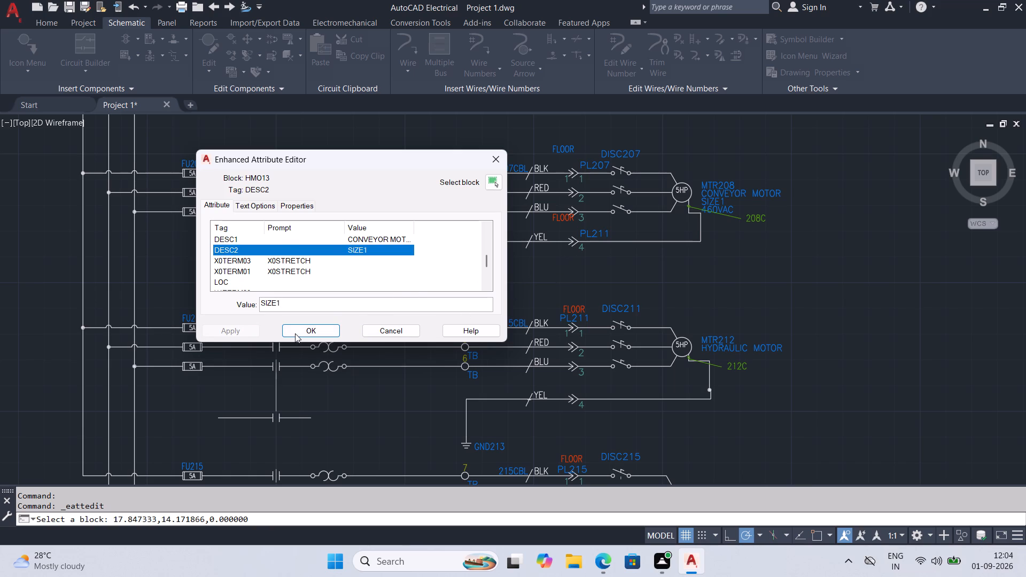
pyautogui.click(295, 333)
# Set the hydraulic motor MTR212's DESC2 attribute to 460VAC.
pyautogui.moveTo(732, 379); pyautogui.dragTo(699, 323, button='middle')
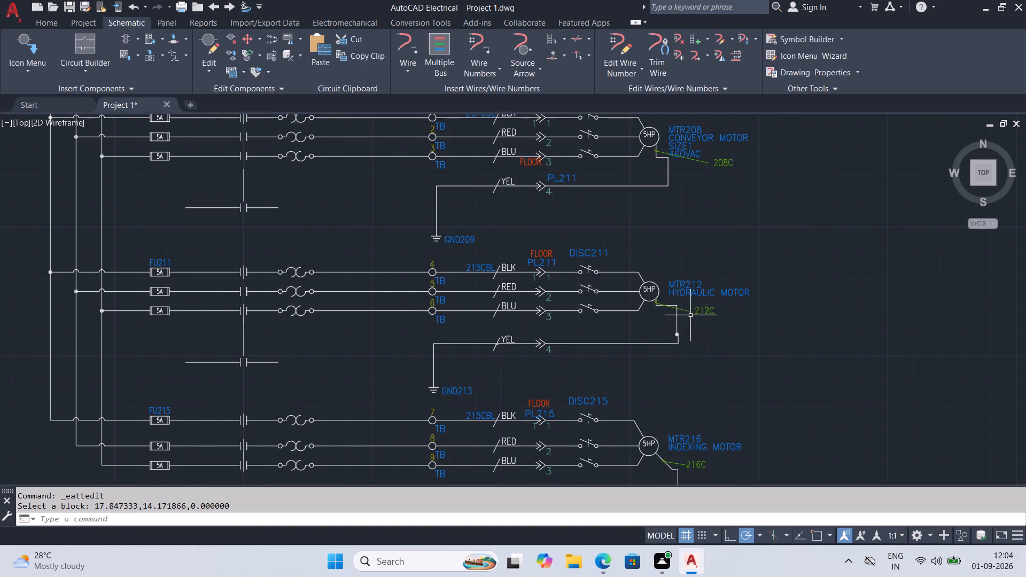
pyautogui.doubleClick(683, 292)
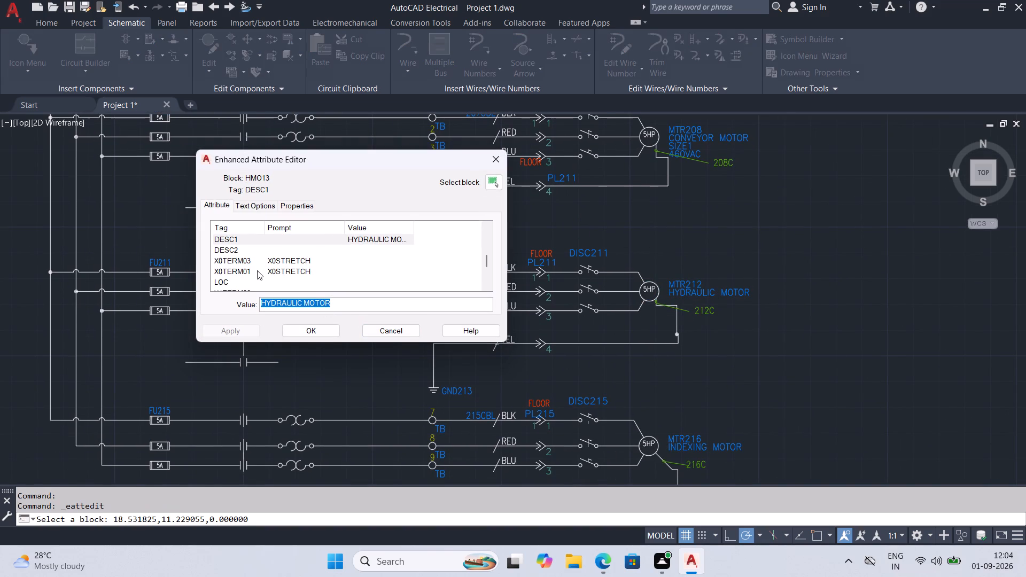
pyautogui.click(241, 251)
pyautogui.click(294, 301)
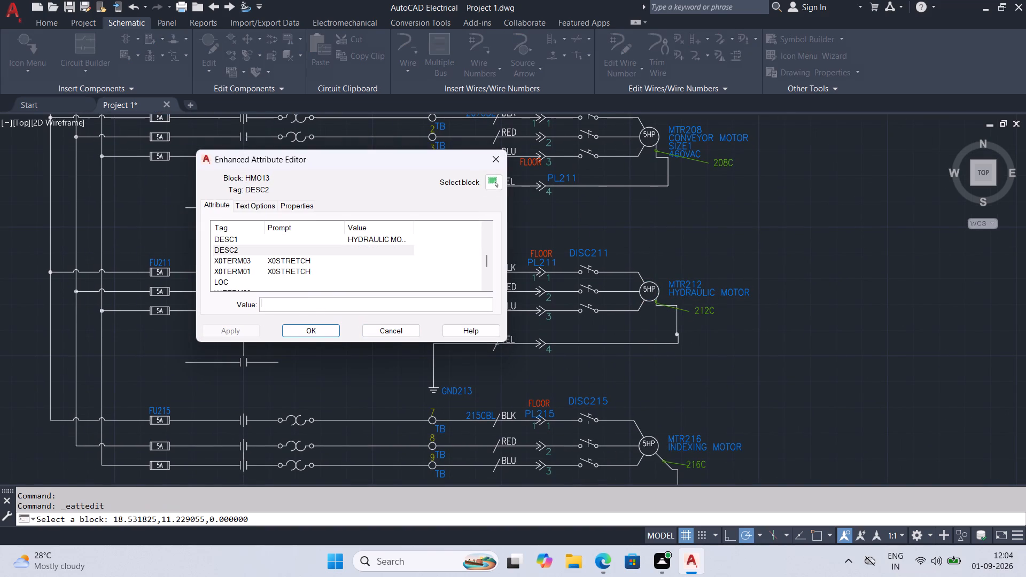
pyautogui.write('460V')
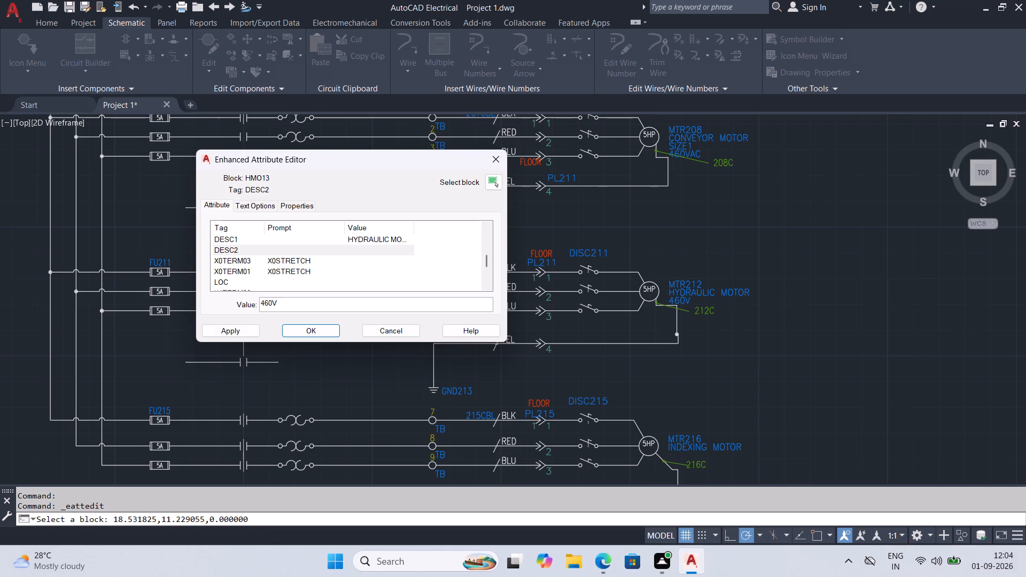
pyautogui.write('AC')
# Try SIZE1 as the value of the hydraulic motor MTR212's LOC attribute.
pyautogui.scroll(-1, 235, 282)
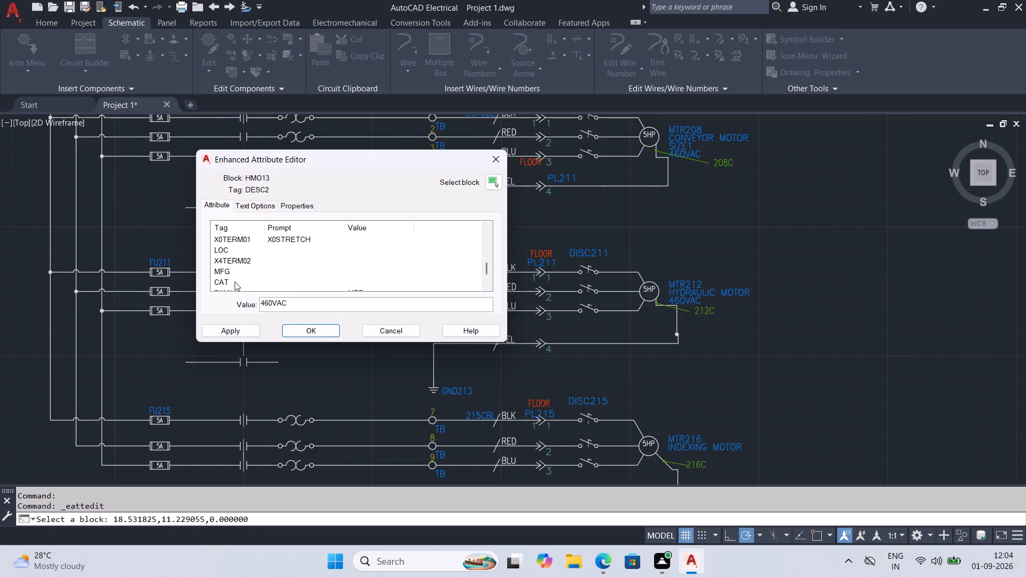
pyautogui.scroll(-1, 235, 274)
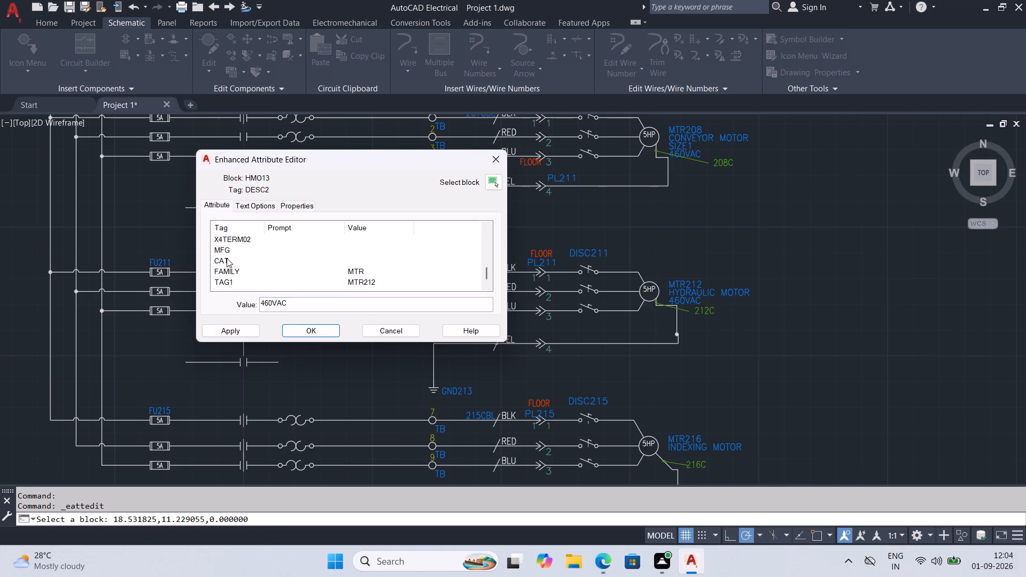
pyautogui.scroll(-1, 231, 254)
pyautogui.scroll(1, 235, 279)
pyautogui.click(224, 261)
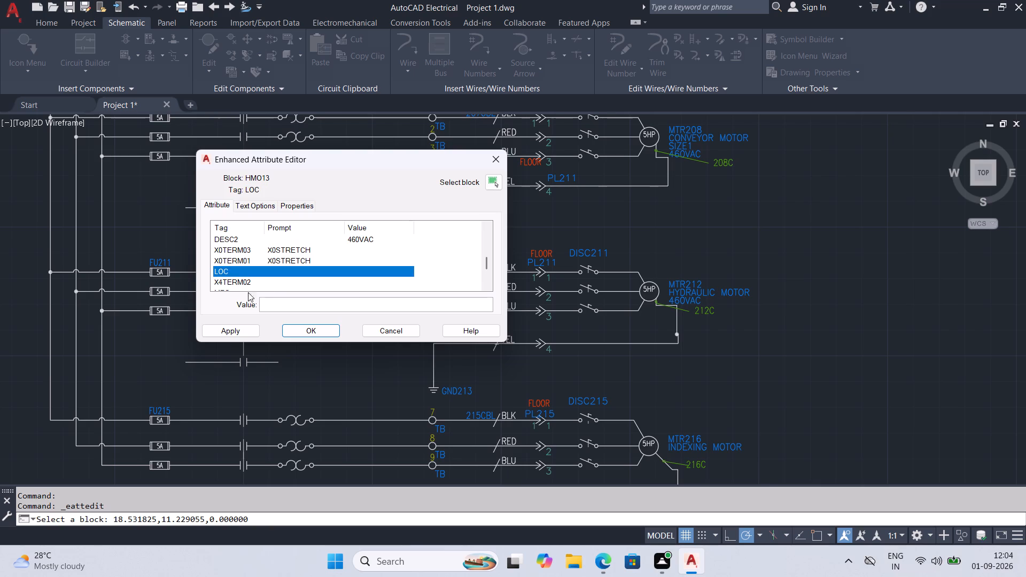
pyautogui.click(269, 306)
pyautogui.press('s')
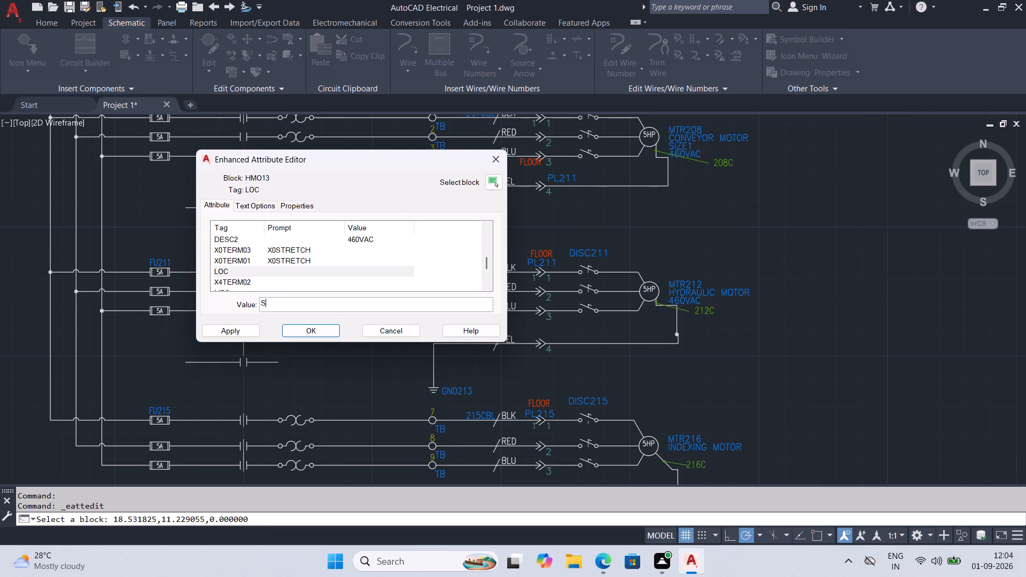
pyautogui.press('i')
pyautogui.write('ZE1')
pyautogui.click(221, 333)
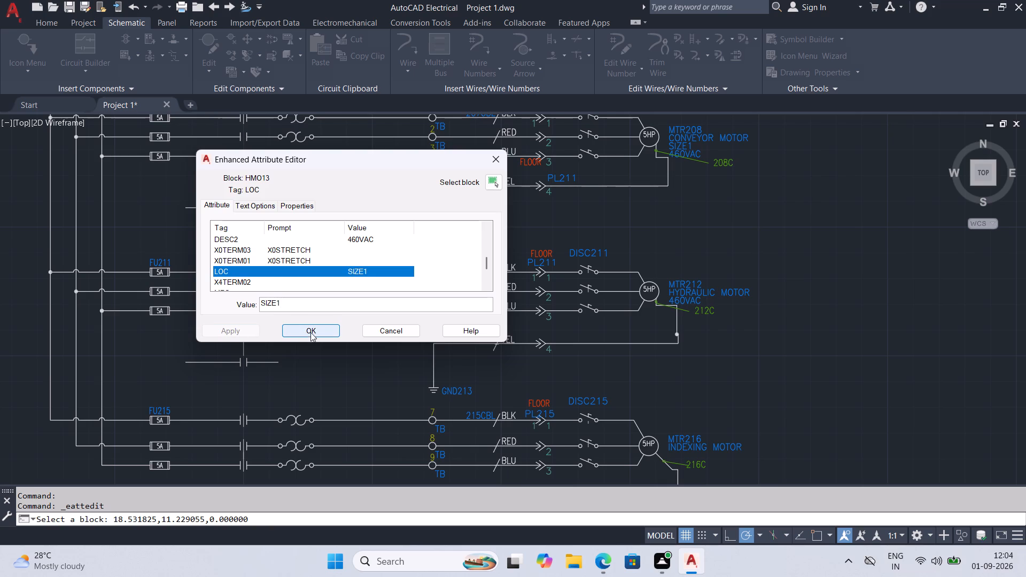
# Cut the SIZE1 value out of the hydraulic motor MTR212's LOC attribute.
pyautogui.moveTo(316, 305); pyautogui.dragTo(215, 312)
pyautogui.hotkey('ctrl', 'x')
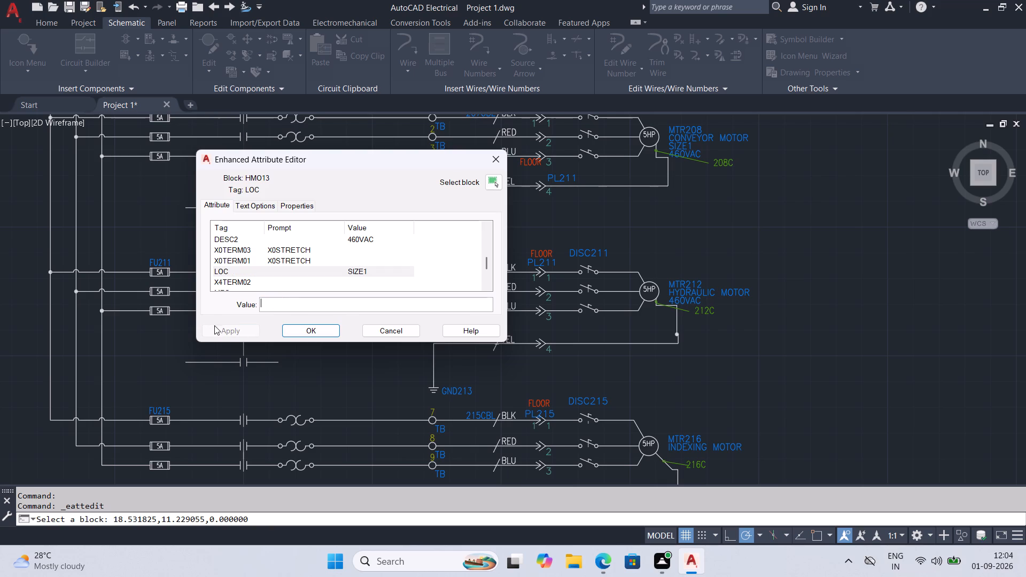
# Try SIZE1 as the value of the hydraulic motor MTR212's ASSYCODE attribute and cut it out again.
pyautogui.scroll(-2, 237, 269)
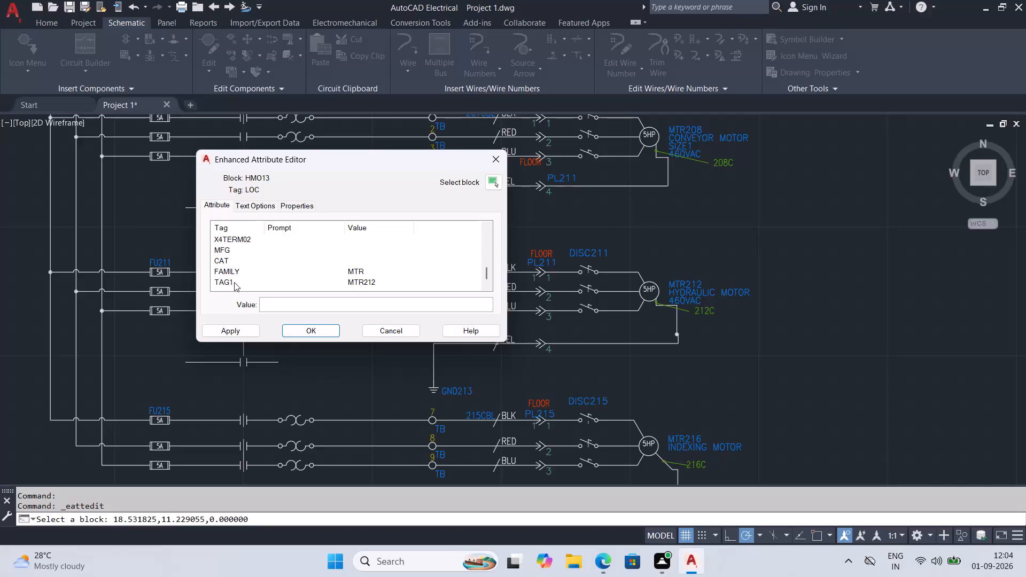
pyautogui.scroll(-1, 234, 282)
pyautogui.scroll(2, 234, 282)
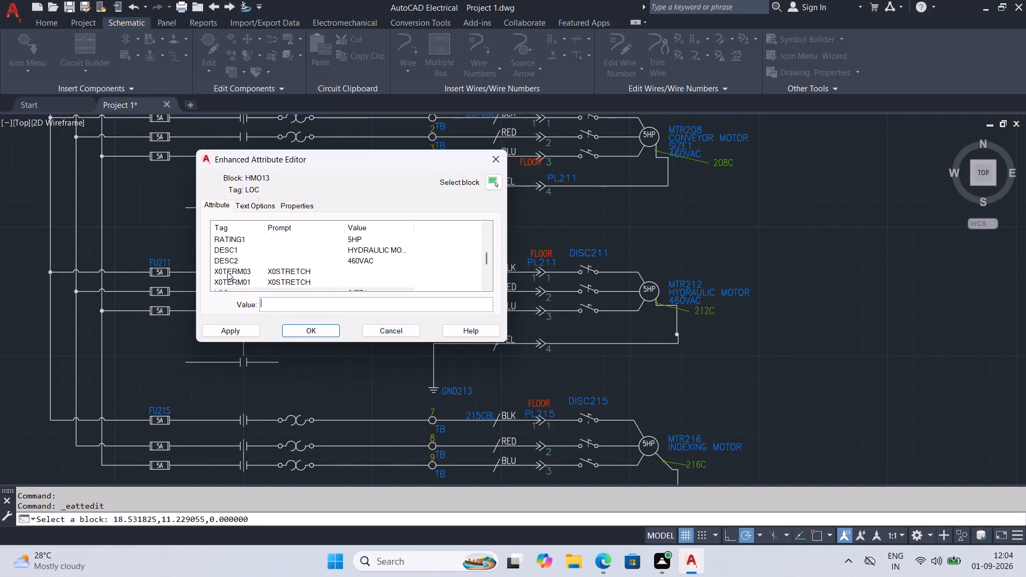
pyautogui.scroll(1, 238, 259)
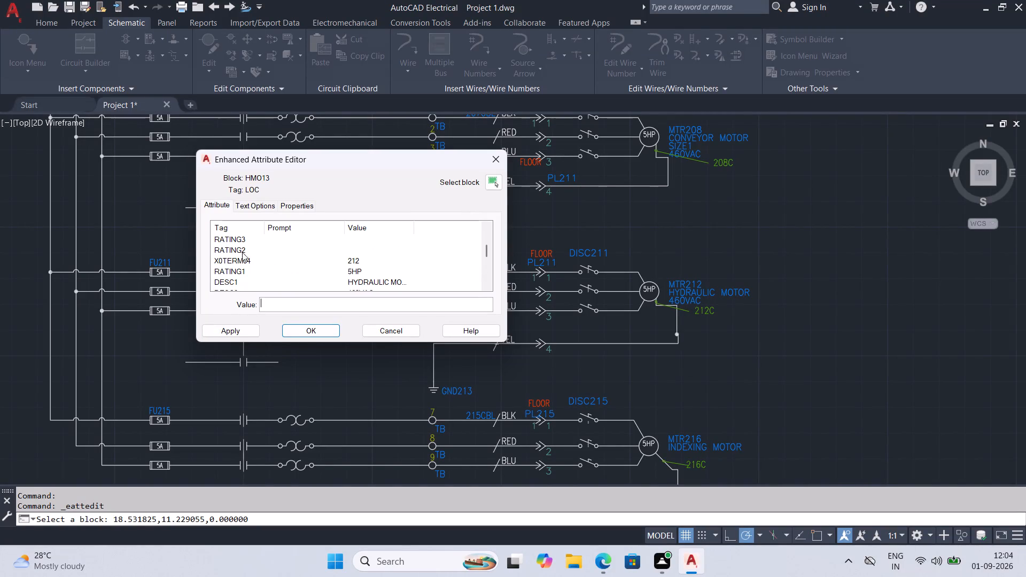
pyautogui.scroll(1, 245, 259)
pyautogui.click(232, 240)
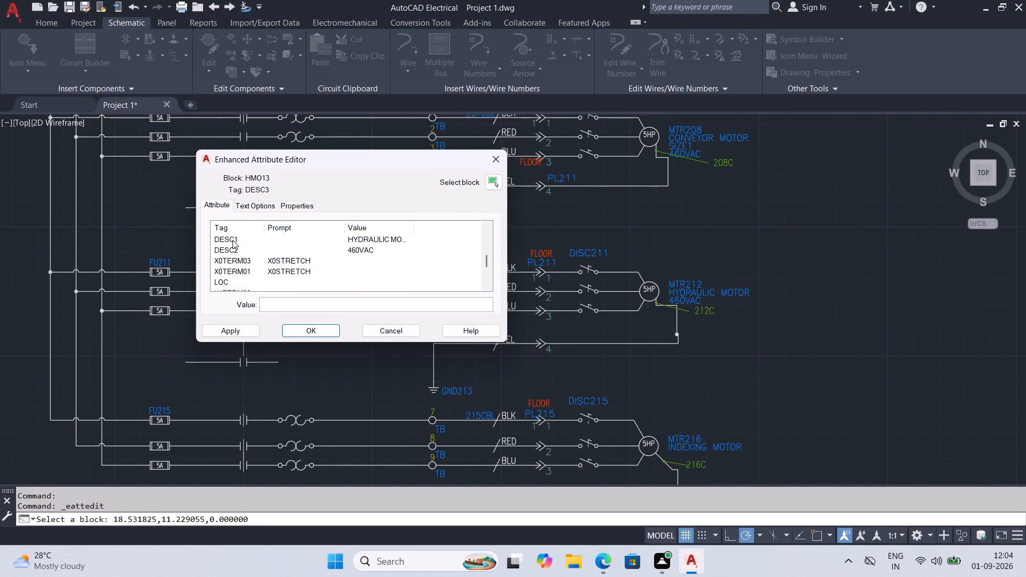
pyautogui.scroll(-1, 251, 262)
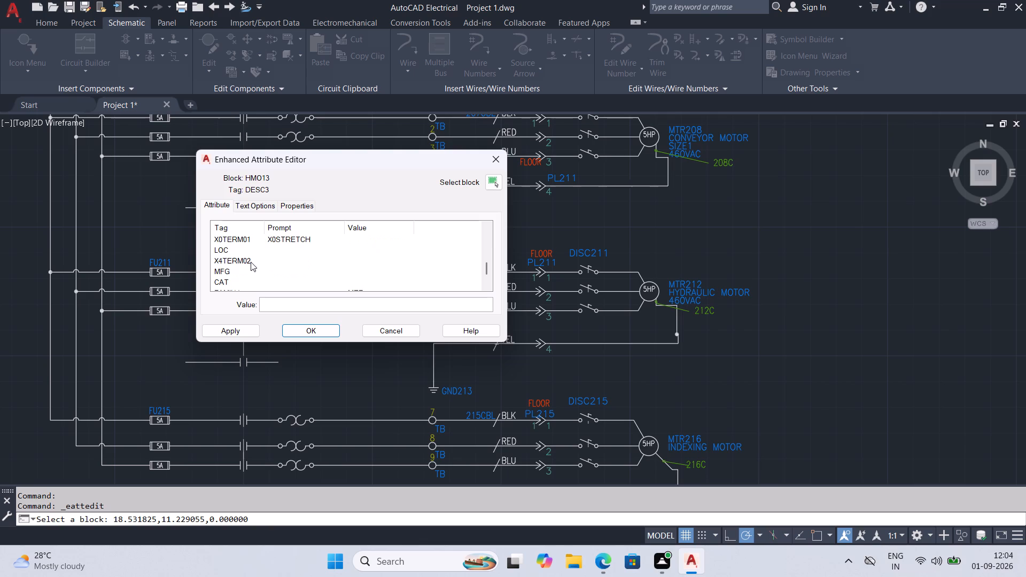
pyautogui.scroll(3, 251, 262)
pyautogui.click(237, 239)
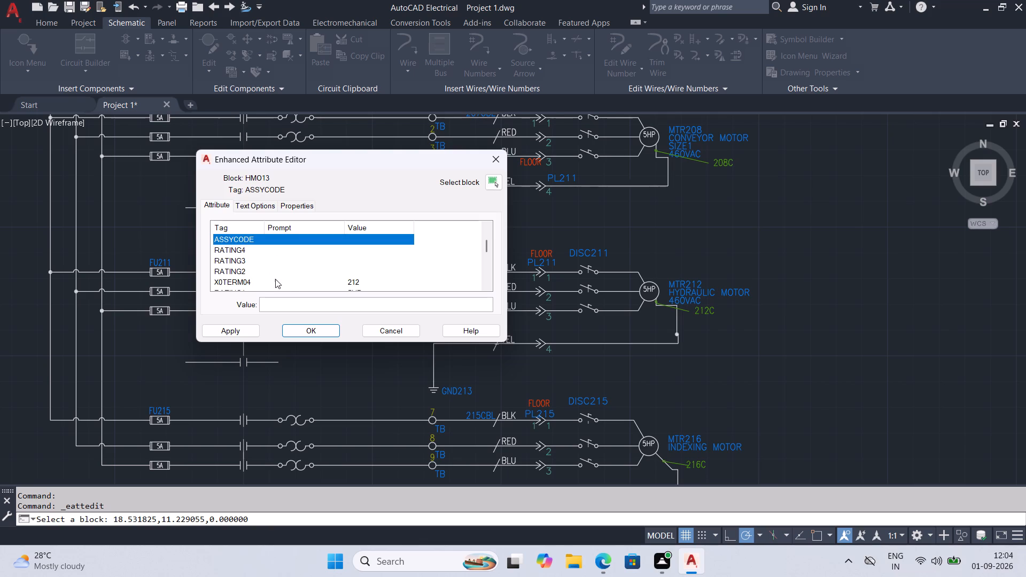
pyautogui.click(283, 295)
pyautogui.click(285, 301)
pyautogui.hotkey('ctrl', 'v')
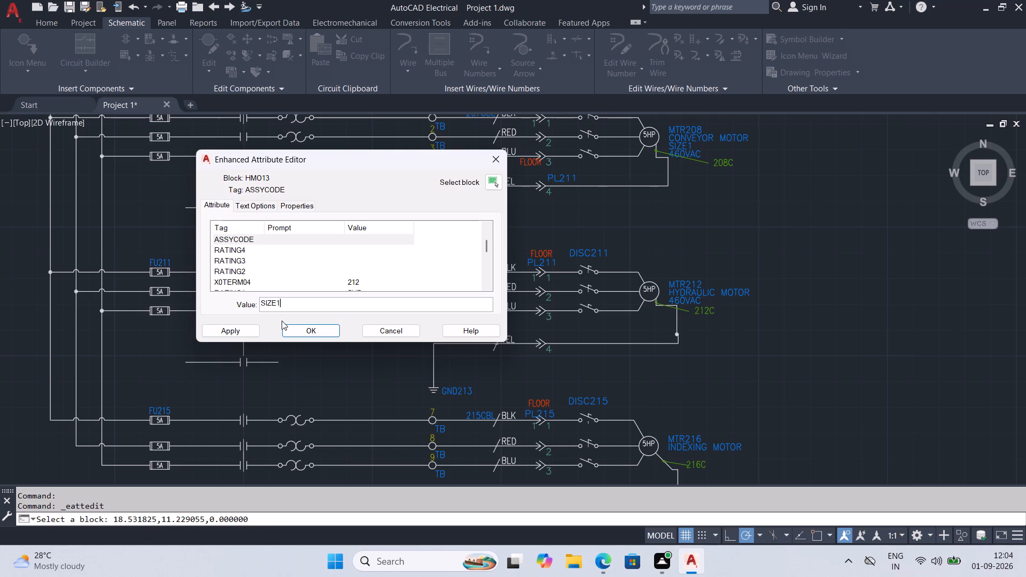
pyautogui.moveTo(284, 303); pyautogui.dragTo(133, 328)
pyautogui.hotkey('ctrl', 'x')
# Set the hydraulic motor MTR212's DESC3 attribute to SIZE1 and finish editing its attributes.
pyautogui.scroll(1, 234, 253)
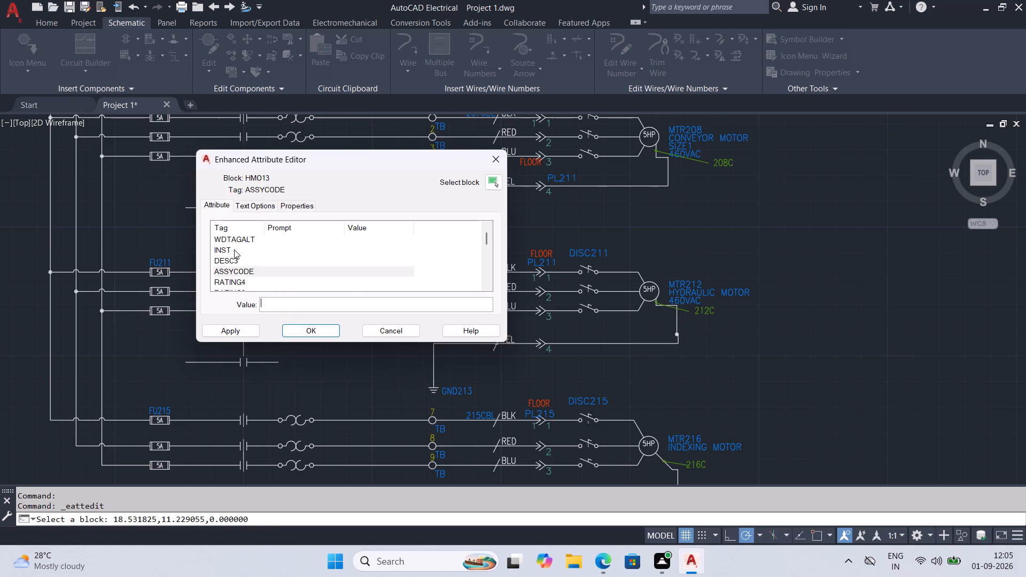
pyautogui.scroll(1, 234, 249)
pyautogui.click(235, 258)
pyautogui.click(274, 307)
pyautogui.hotkey('ctrl', 'v')
pyautogui.click(246, 331)
pyautogui.click(284, 334)
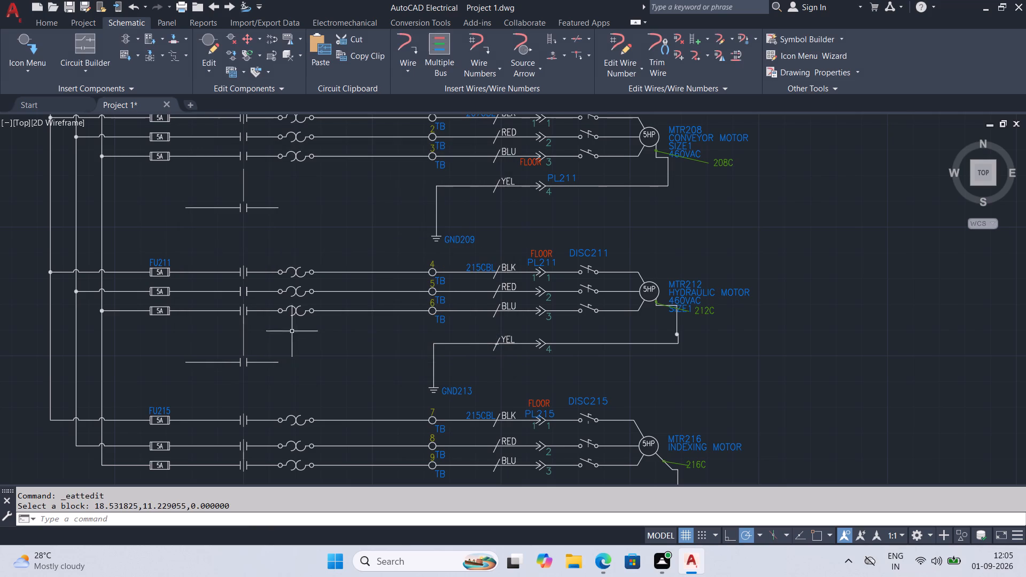
# Set the indexing motor MTR216's DESC2 attribute to 460VAC and finish editing its attributes.
pyautogui.scroll(-1, 697, 353)
pyautogui.moveTo(697, 353); pyautogui.dragTo(664, 286, button='middle')
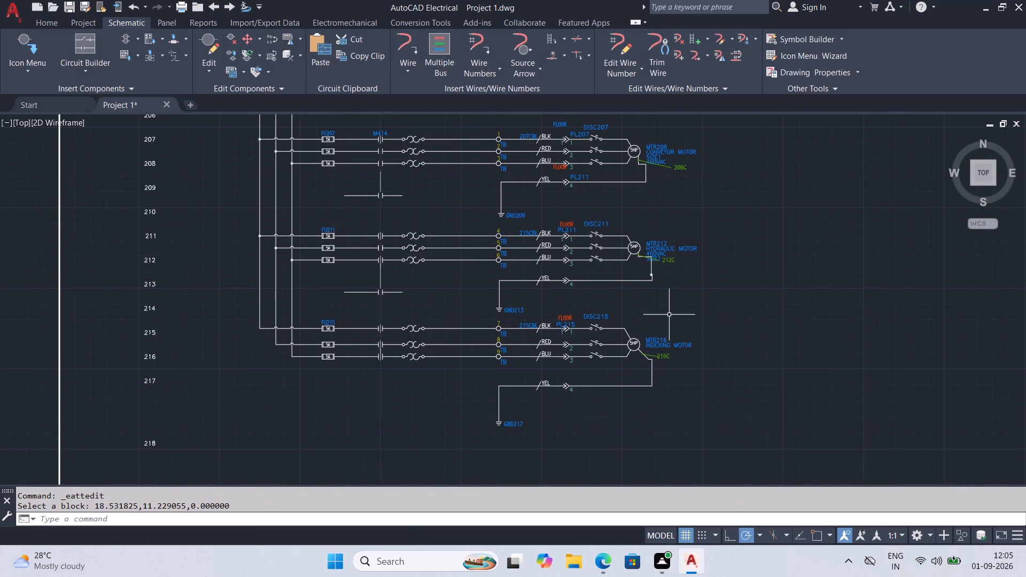
pyautogui.doubleClick(650, 344)
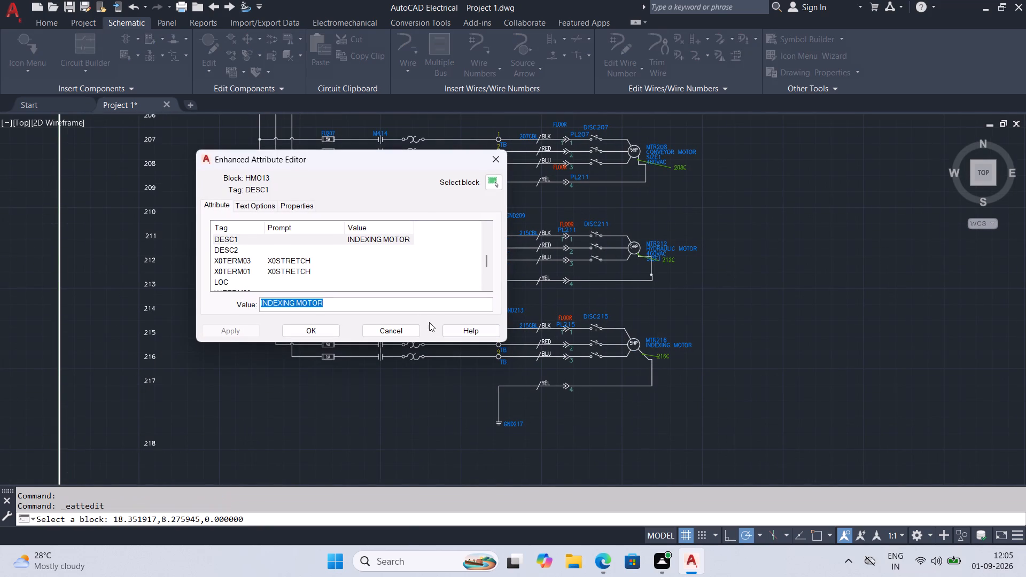
pyautogui.scroll(-1, 257, 277)
pyautogui.scroll(1, 255, 248)
pyautogui.click(230, 249)
pyautogui.click(309, 301)
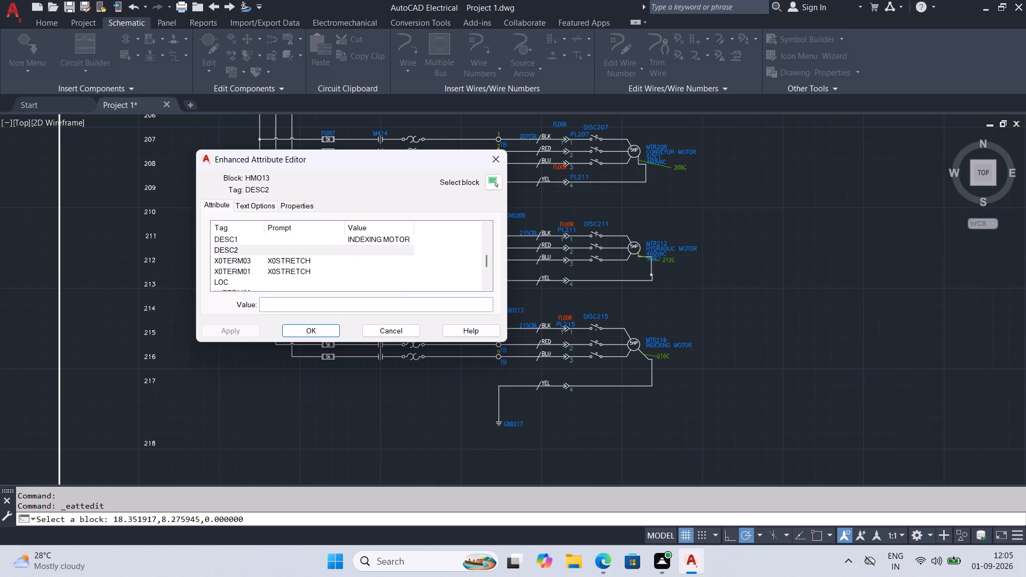
pyautogui.write('460VAC')
pyautogui.click(234, 333)
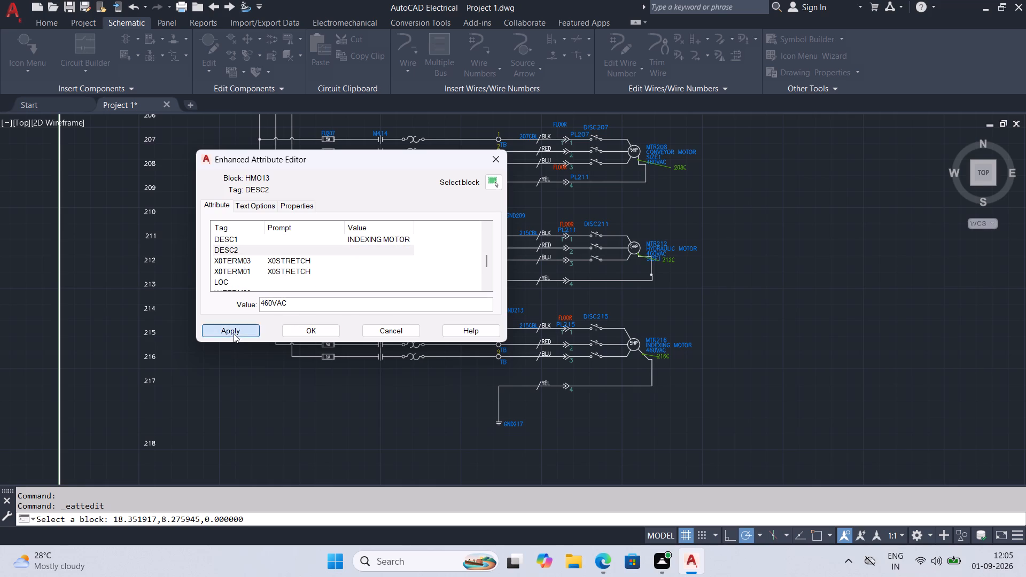
pyautogui.scroll(3, 633, 381)
pyautogui.click(311, 339)
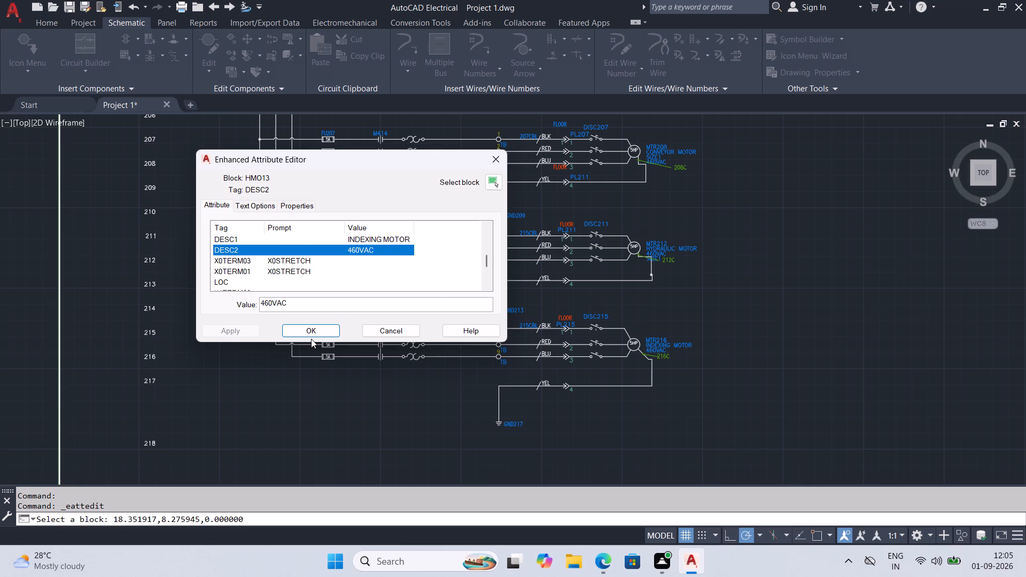
pyautogui.click(311, 333)
# Stretch the indexing motor's 216C wire number and its leader down clear of the motor description, and save the drawing.
pyautogui.scroll(2, 664, 374)
pyautogui.click(647, 330)
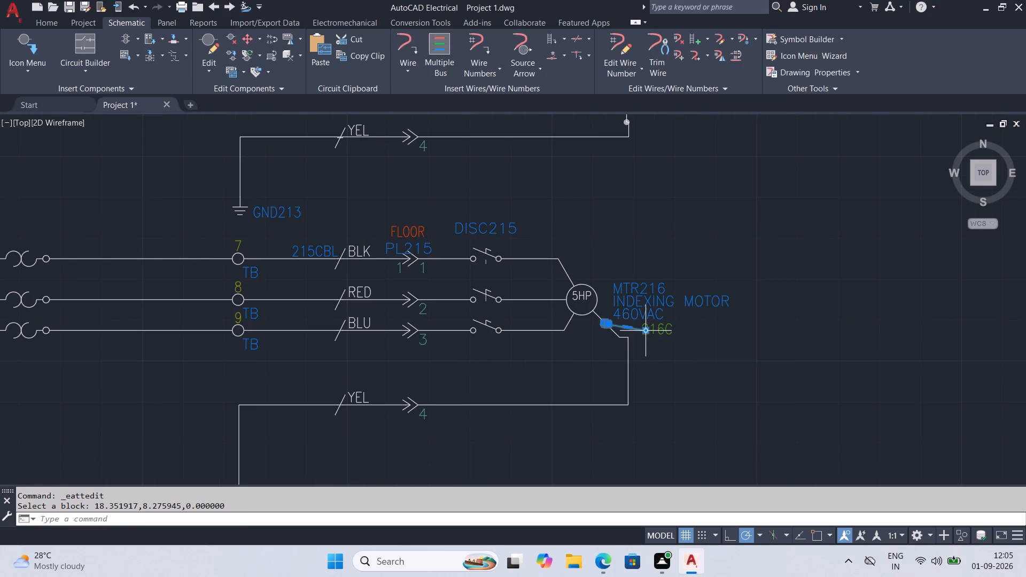
pyautogui.click(646, 333)
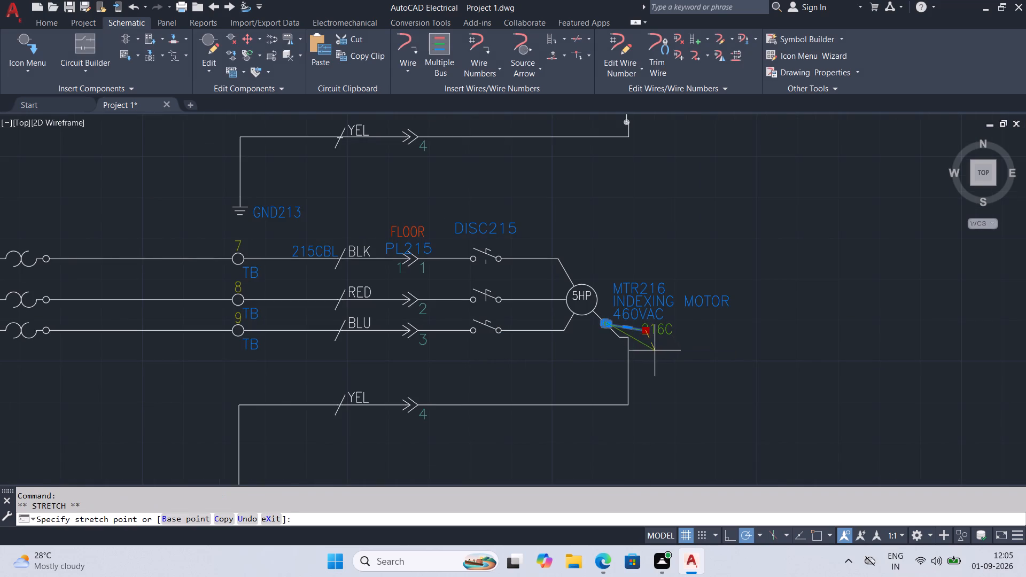
pyautogui.click(657, 354)
pyautogui.click(658, 334)
pyautogui.click(643, 336)
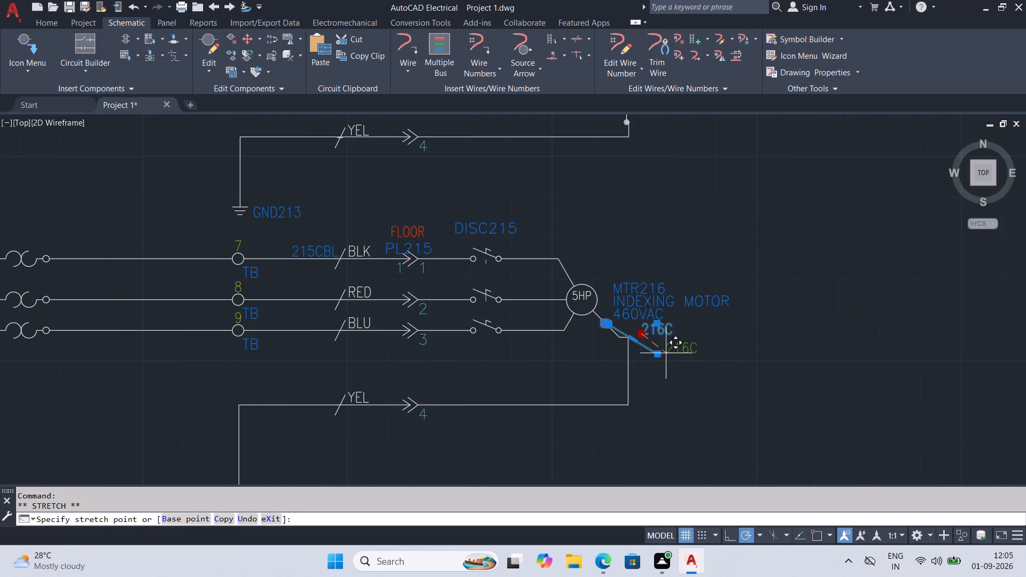
pyautogui.click(667, 356)
pyautogui.hotkey('ctrl', 's')
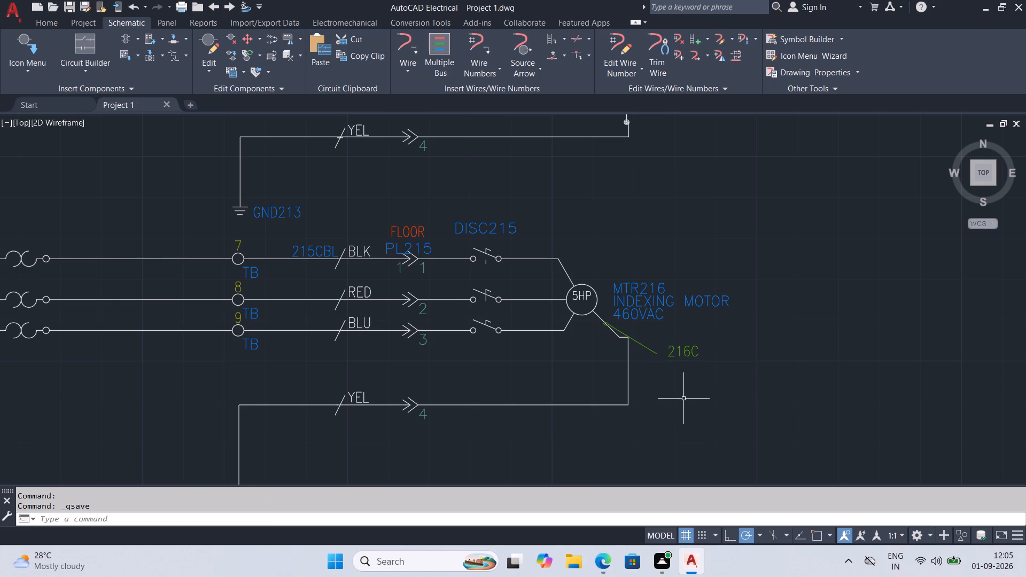
# Set the indexing motor MTR216's DESC3 attribute to SIZE1 and finish editing its attributes.
pyautogui.doubleClick(644, 316)
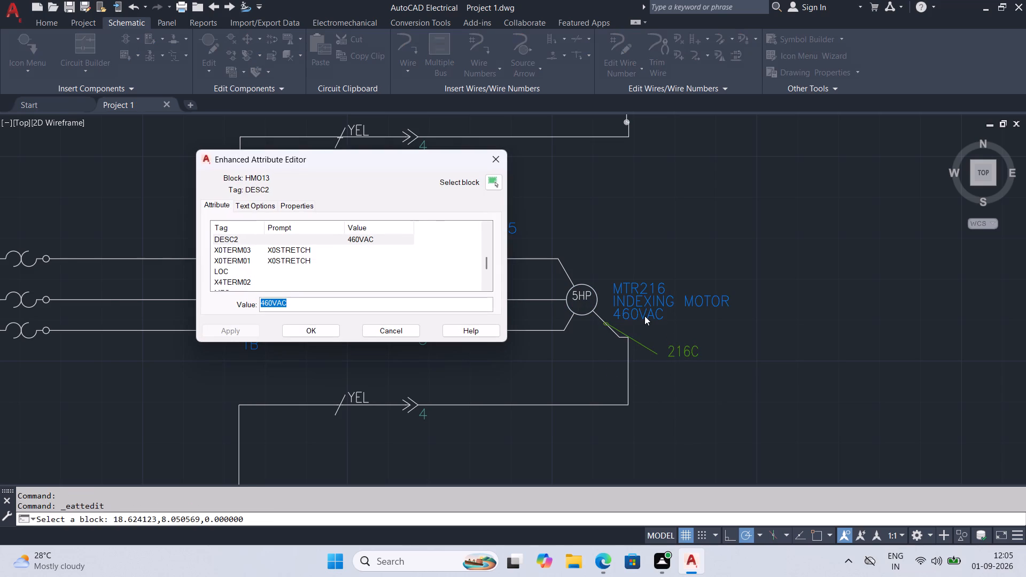
pyautogui.scroll(2, 321, 259)
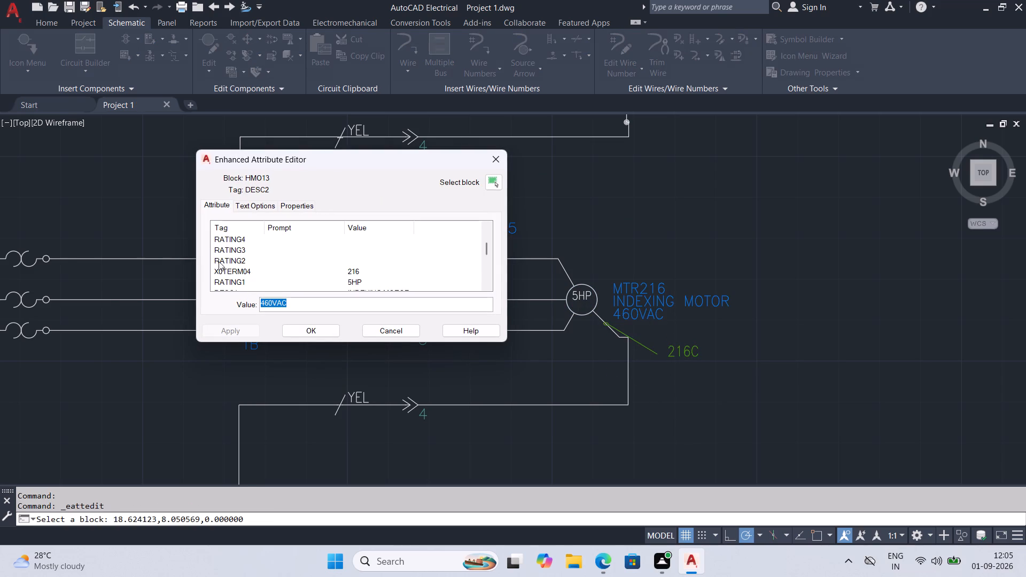
pyautogui.scroll(1, 242, 247)
pyautogui.click(233, 248)
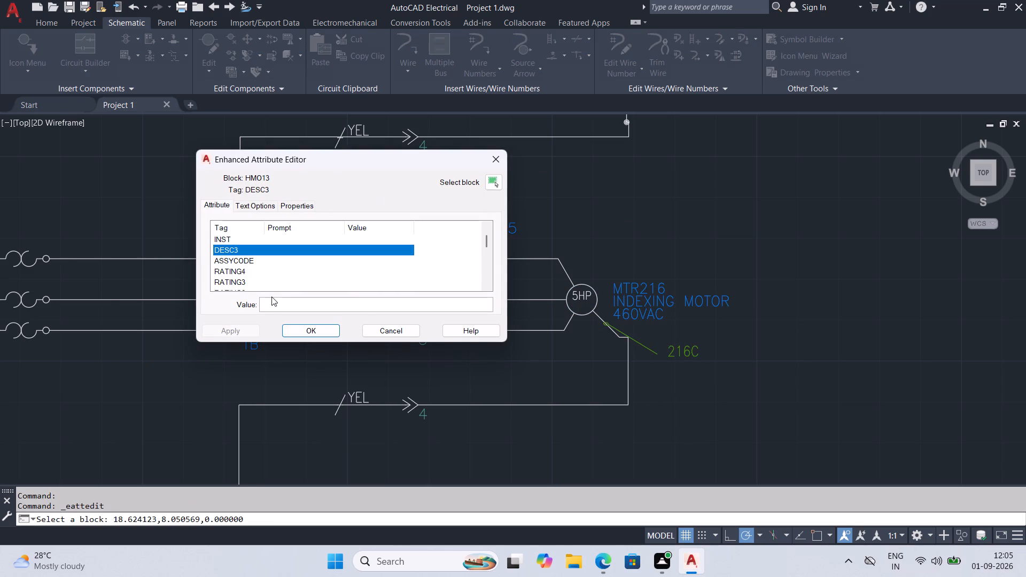
pyautogui.click(273, 297)
pyautogui.click(277, 300)
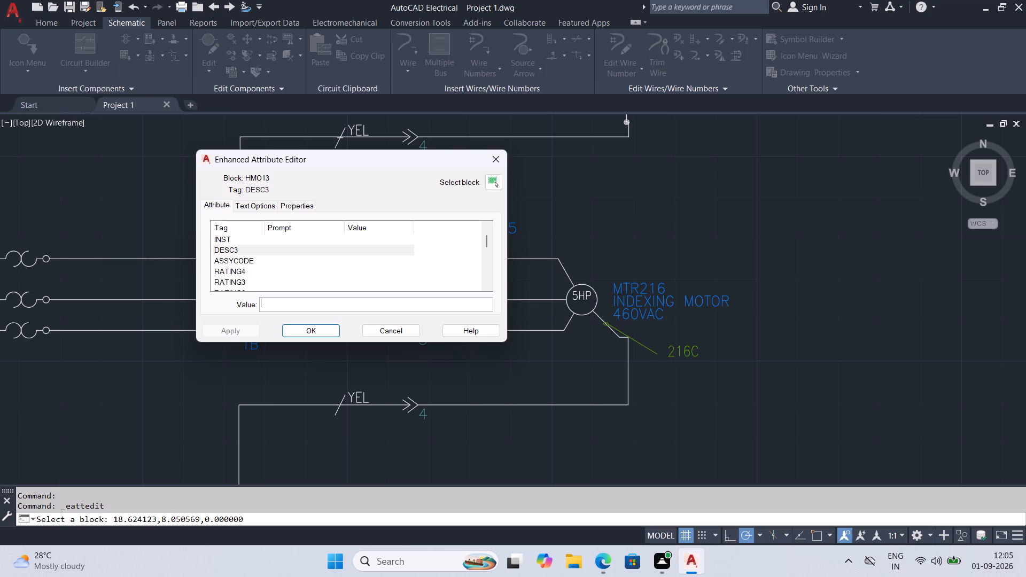
pyautogui.write('SIZE1')
pyautogui.click(250, 327)
pyautogui.click(308, 333)
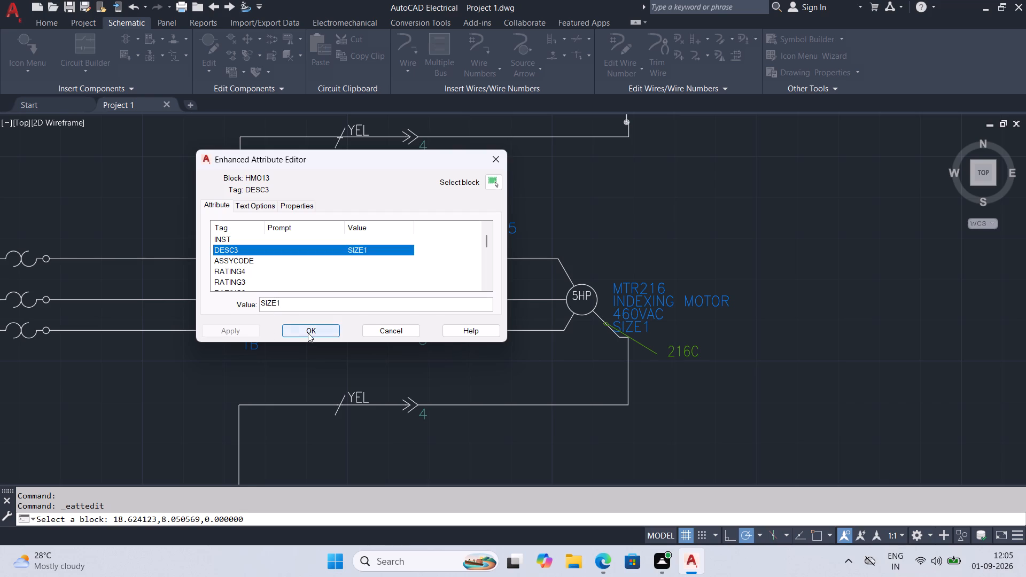
# Examine the three motor circuits and the free sheet area between them and the title block.
pyautogui.scroll(-4, 611, 350)
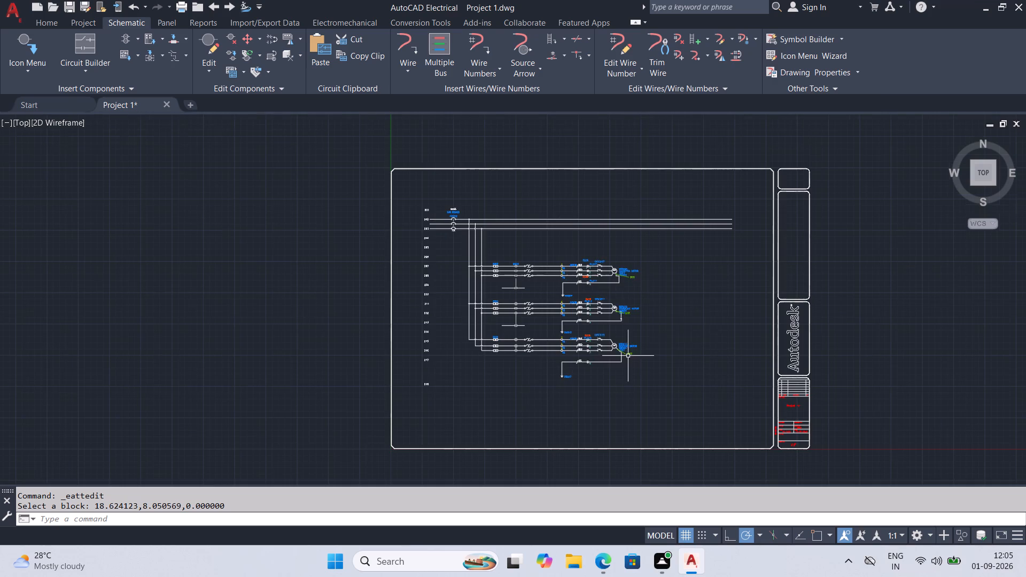
pyautogui.scroll(2, 644, 332)
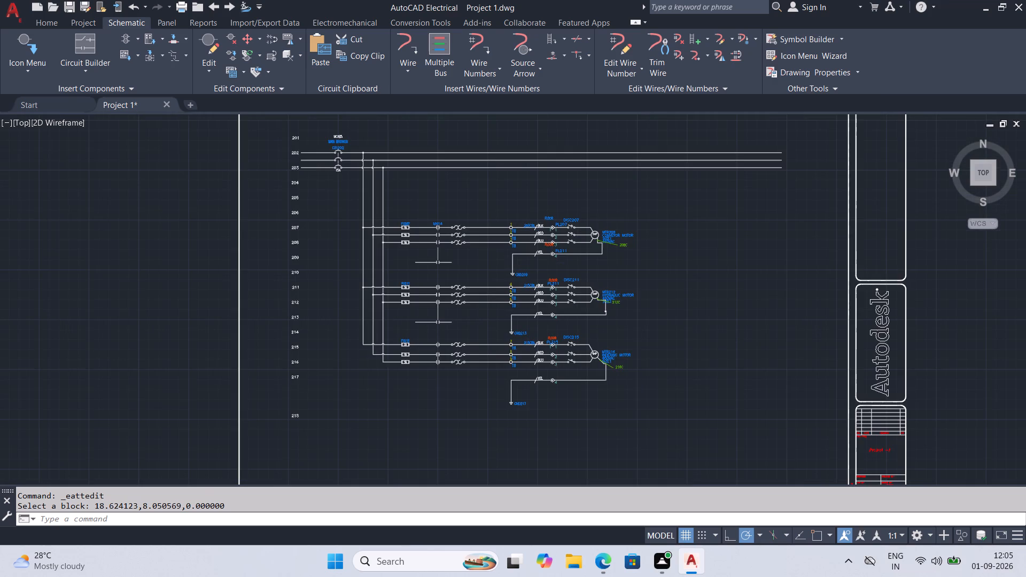
pyautogui.scroll(1, 644, 332)
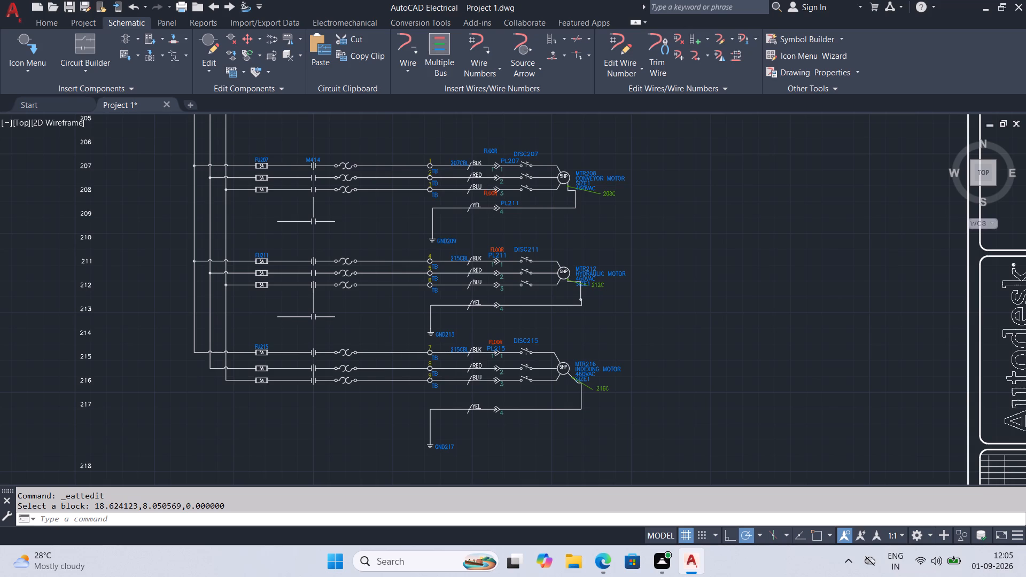
pyautogui.scroll(-1, 243, 318)
pyautogui.scroll(-2, 400, 345)
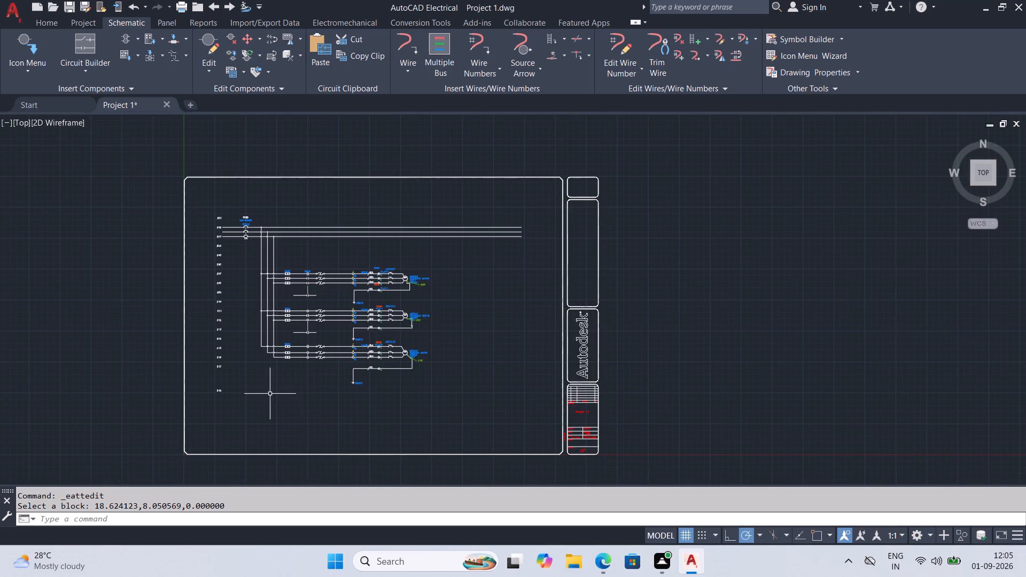
pyautogui.scroll(2, 270, 394)
pyautogui.moveTo(670, 333); pyautogui.dragTo(376, 436, button='middle')
pyautogui.scroll(1, 476, 385)
pyautogui.scroll(-3, 484, 361)
pyautogui.moveTo(543, 327); pyautogui.dragTo(516, 339, button='middle')
pyautogui.scroll(1, 515, 339)
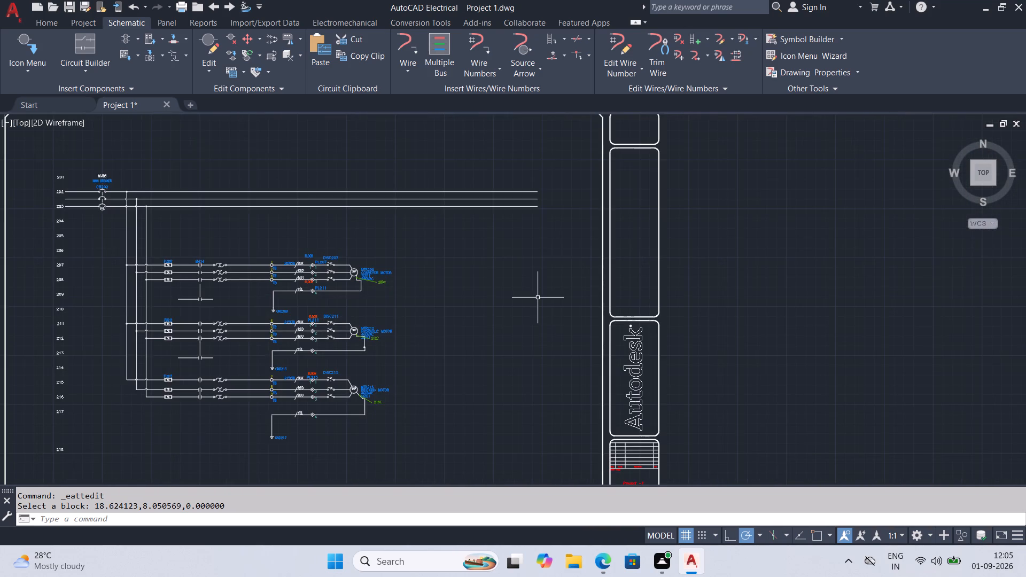
pyautogui.scroll(1, 538, 295)
pyautogui.moveTo(548, 270); pyautogui.dragTo(557, 284, button='middle')
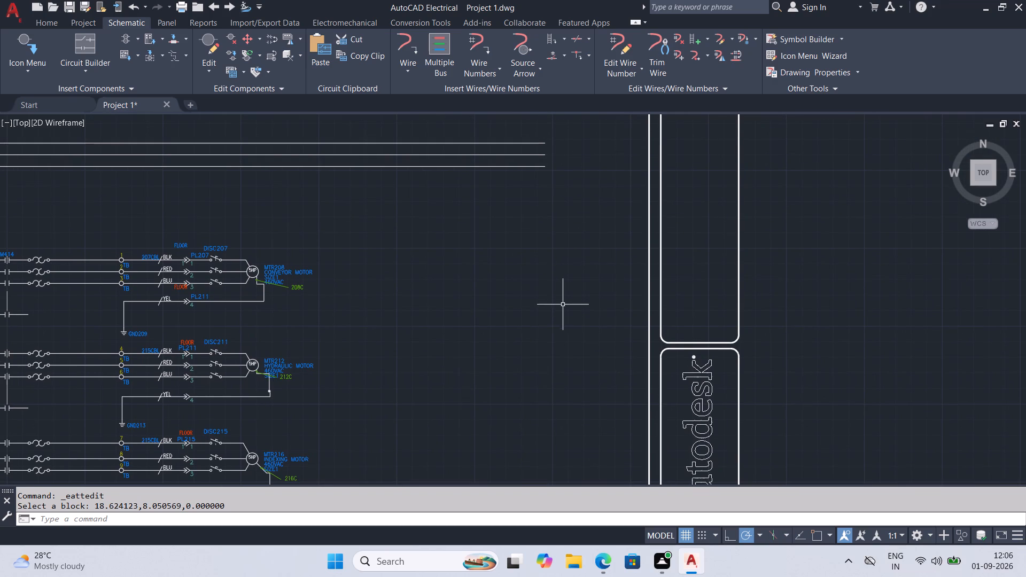
pyautogui.scroll(-1, 507, 339)
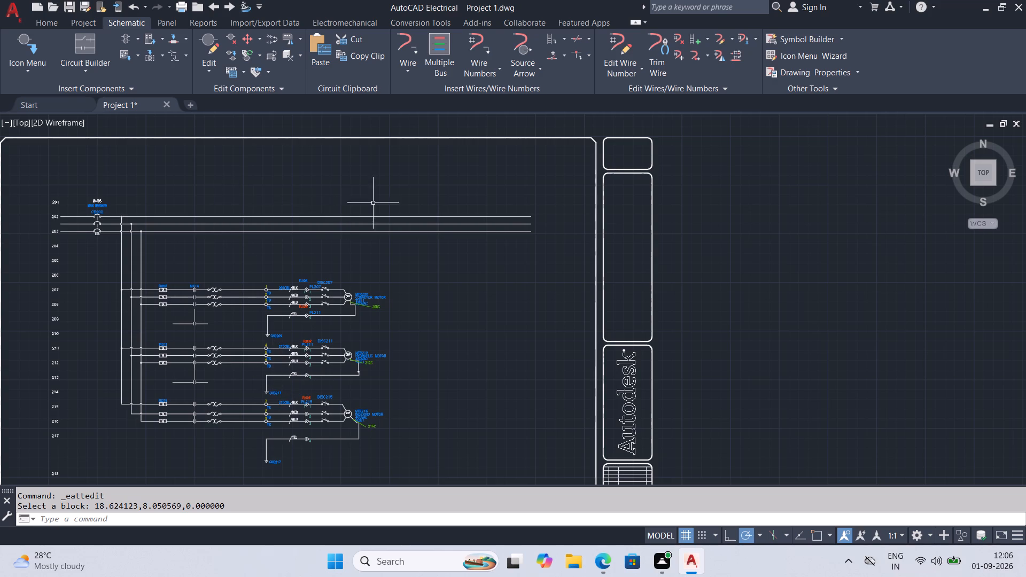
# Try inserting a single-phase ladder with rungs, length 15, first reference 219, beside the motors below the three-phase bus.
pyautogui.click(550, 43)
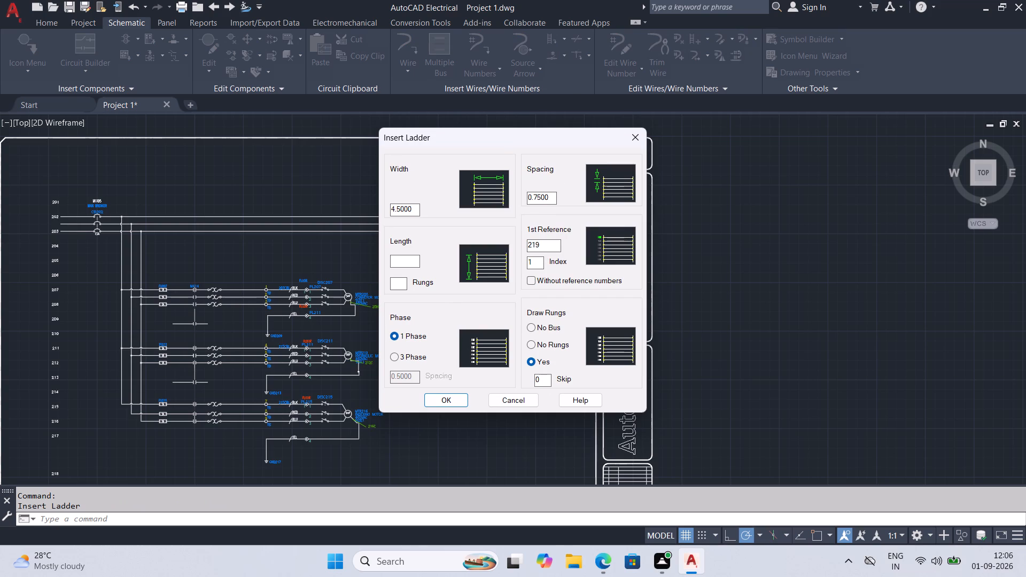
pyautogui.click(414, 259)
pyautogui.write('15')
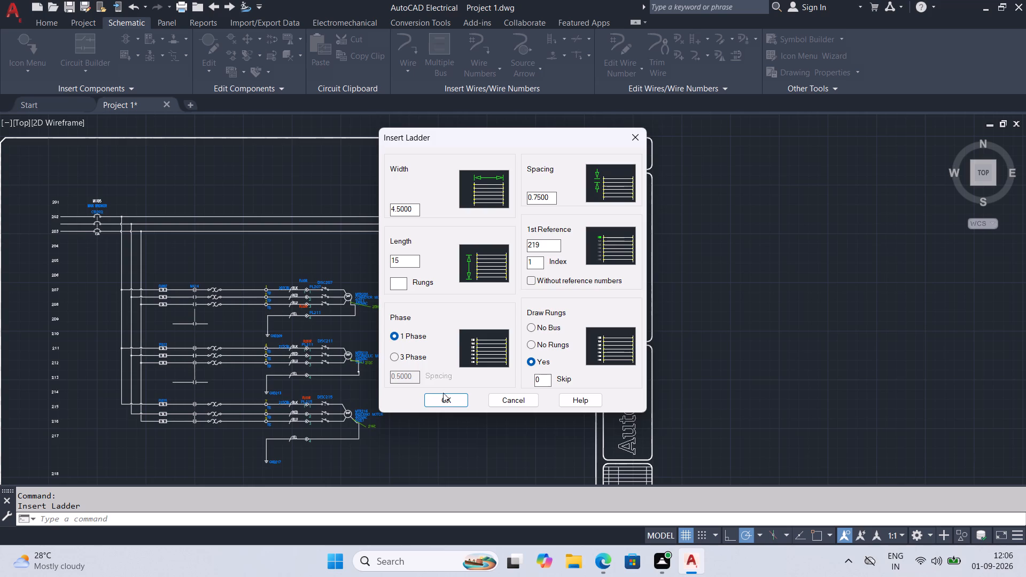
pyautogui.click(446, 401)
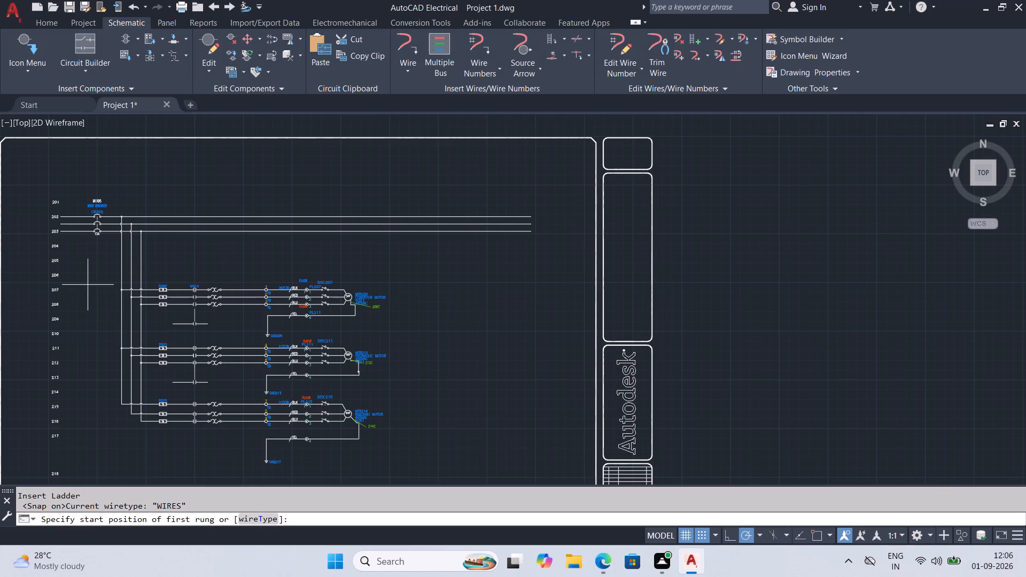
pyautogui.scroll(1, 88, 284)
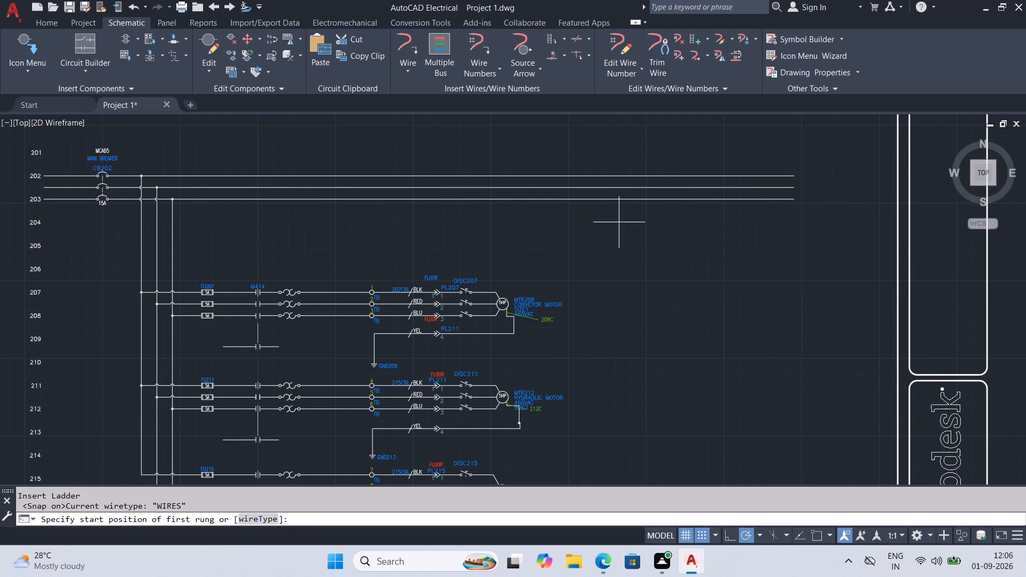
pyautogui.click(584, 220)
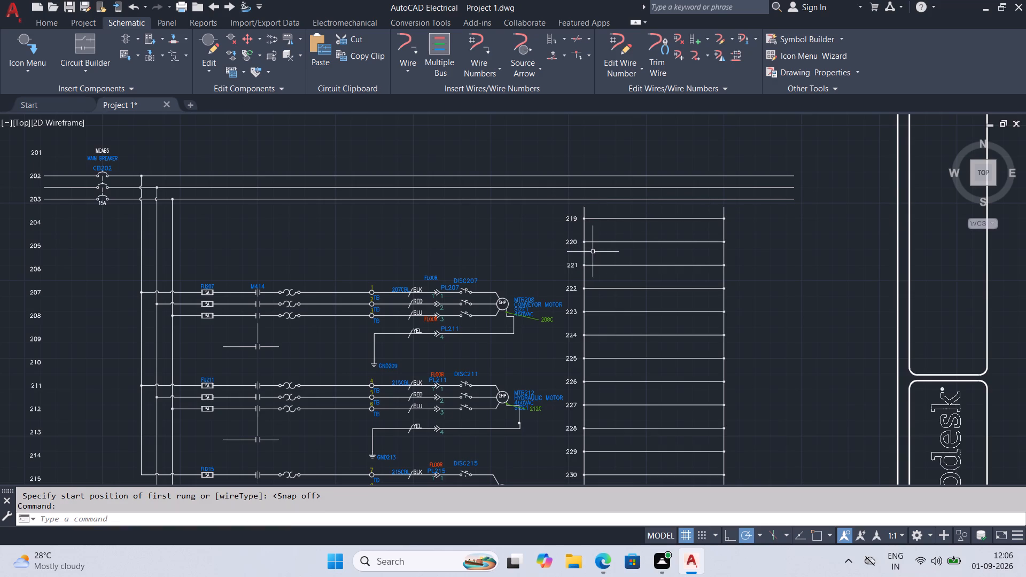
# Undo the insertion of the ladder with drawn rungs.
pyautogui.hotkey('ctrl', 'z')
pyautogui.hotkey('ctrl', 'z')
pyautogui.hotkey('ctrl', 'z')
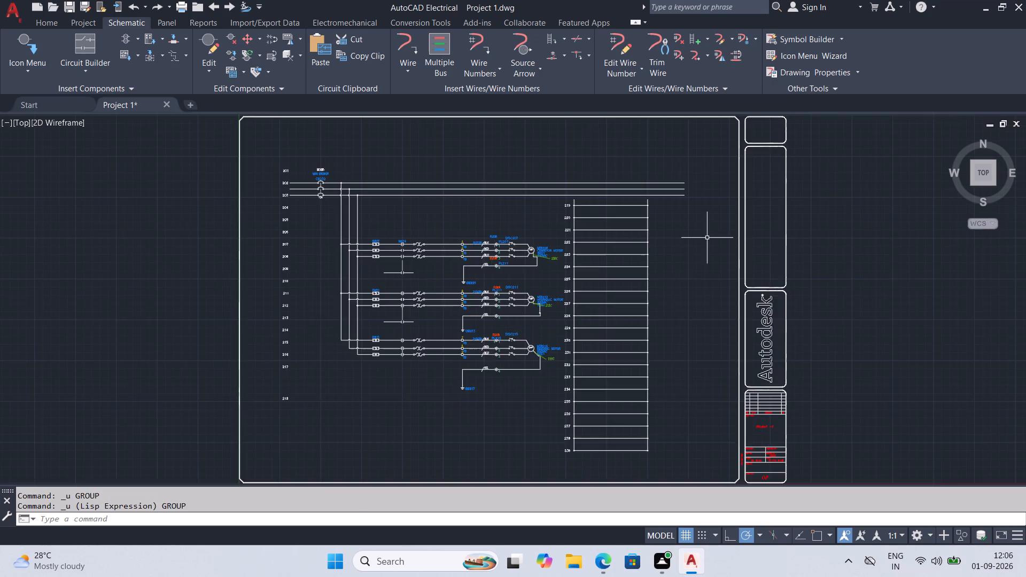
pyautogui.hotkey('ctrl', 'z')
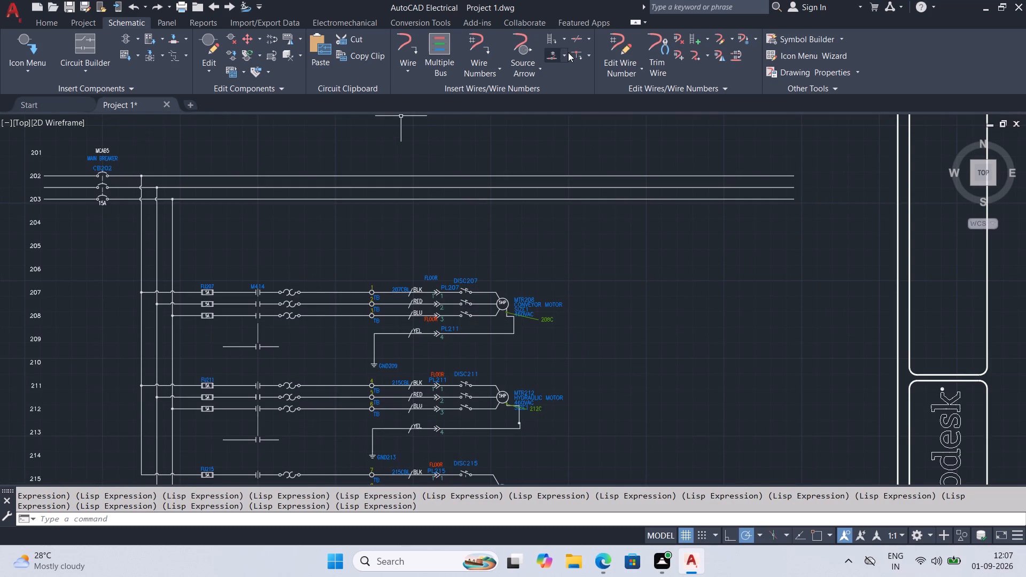
# Insert a single-phase 15-rung ladder with the No Rungs option, first reference 219, beside the motors below the three-phase bus.
pyautogui.click(549, 35)
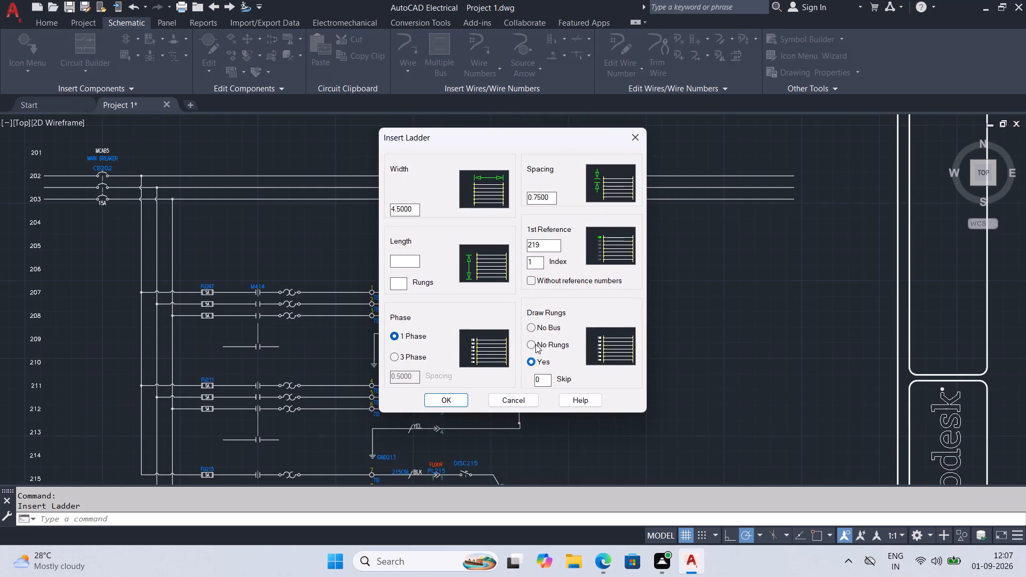
pyautogui.click(533, 325)
pyautogui.click(531, 345)
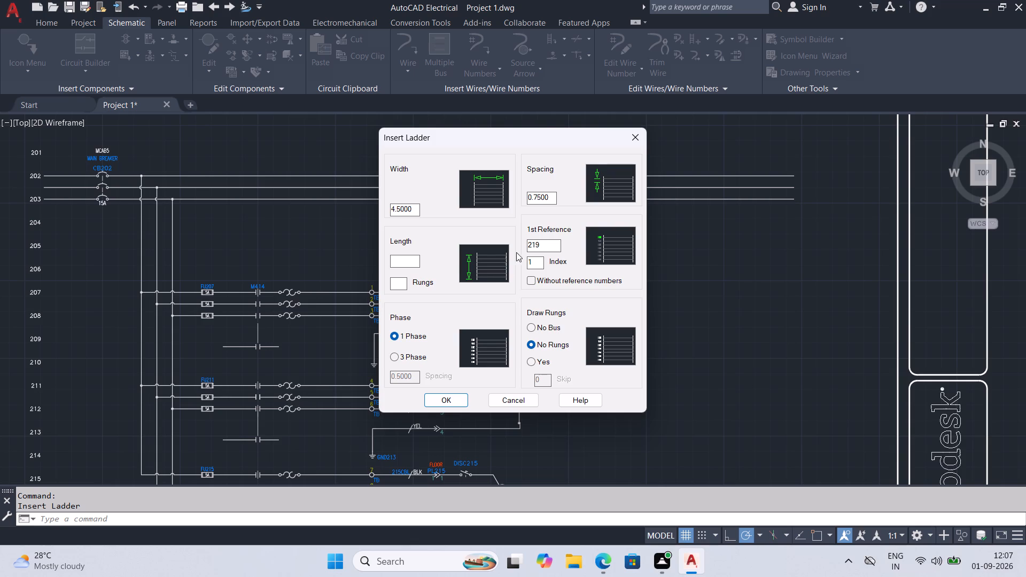
pyautogui.click(402, 285)
pyautogui.press('1')
pyautogui.press('5')
pyautogui.click(441, 395)
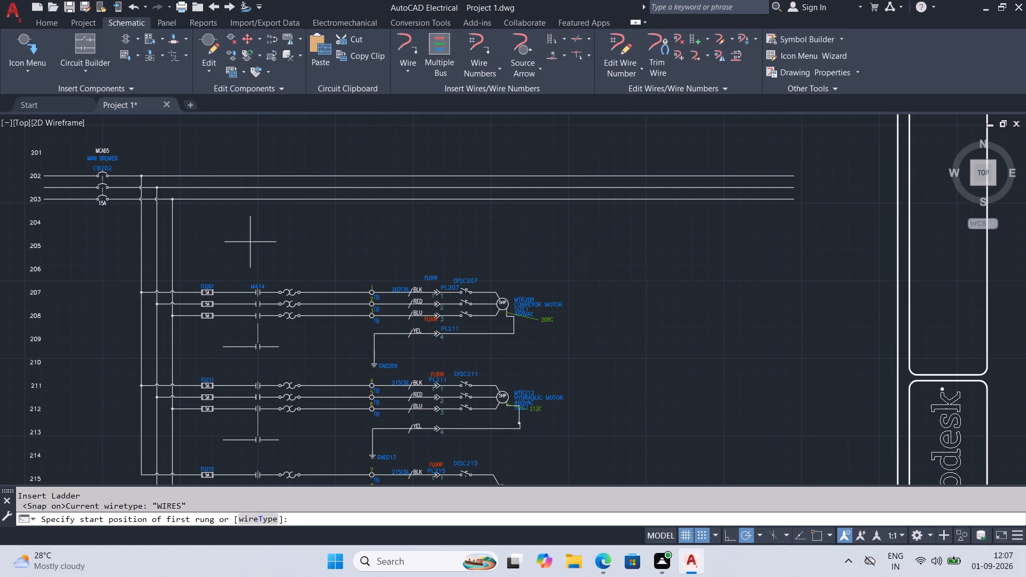
pyautogui.click(574, 219)
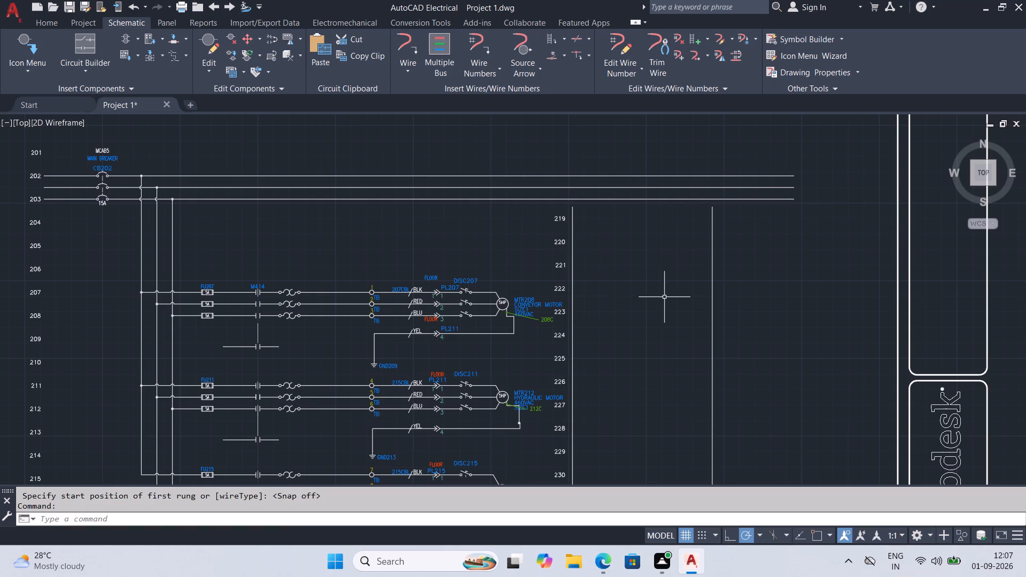
# Erase both vertical rails of the new ladder beside the motors, keeping its line reference numbers.
pyautogui.click(713, 237)
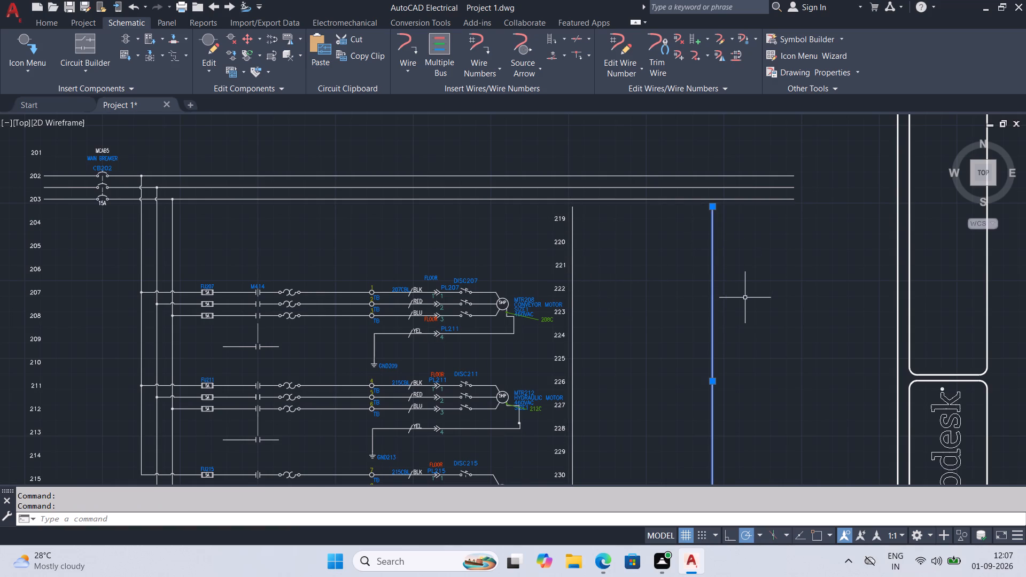
pyautogui.scroll(-1, 746, 301)
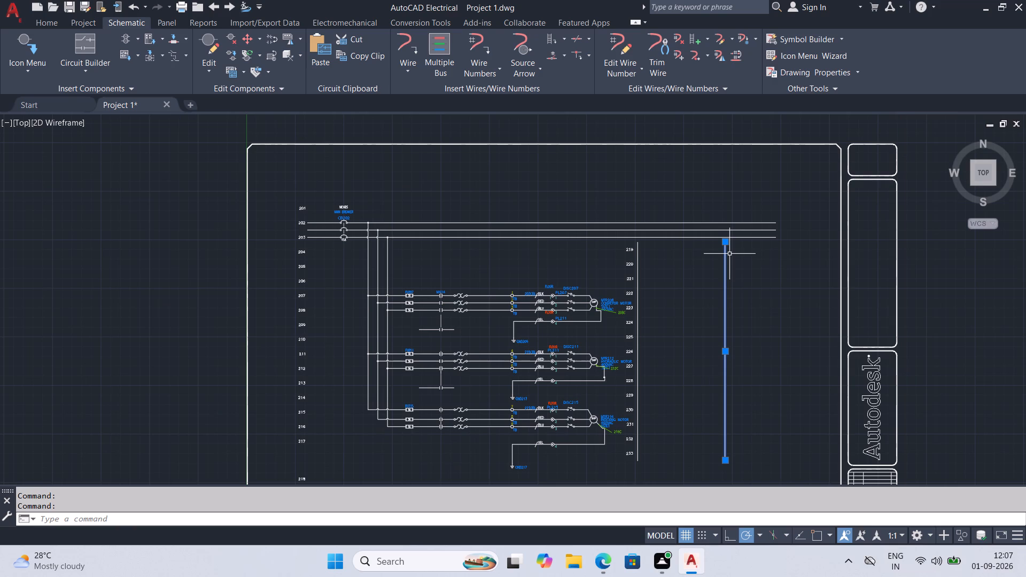
pyautogui.press('Delete')
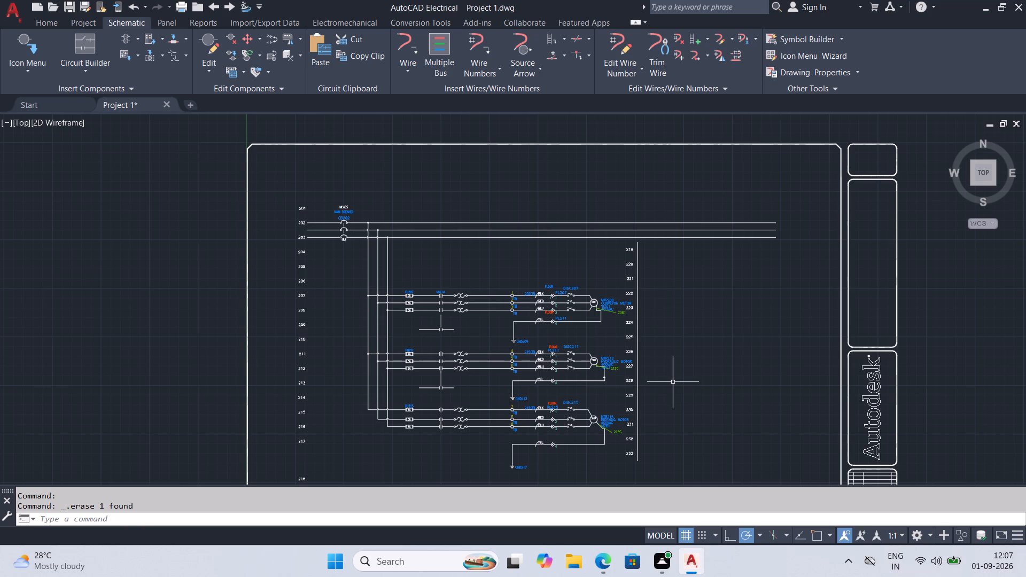
pyautogui.scroll(-1, 673, 382)
pyautogui.moveTo(674, 382); pyautogui.dragTo(666, 328, button='middle')
pyautogui.scroll(1, 672, 339)
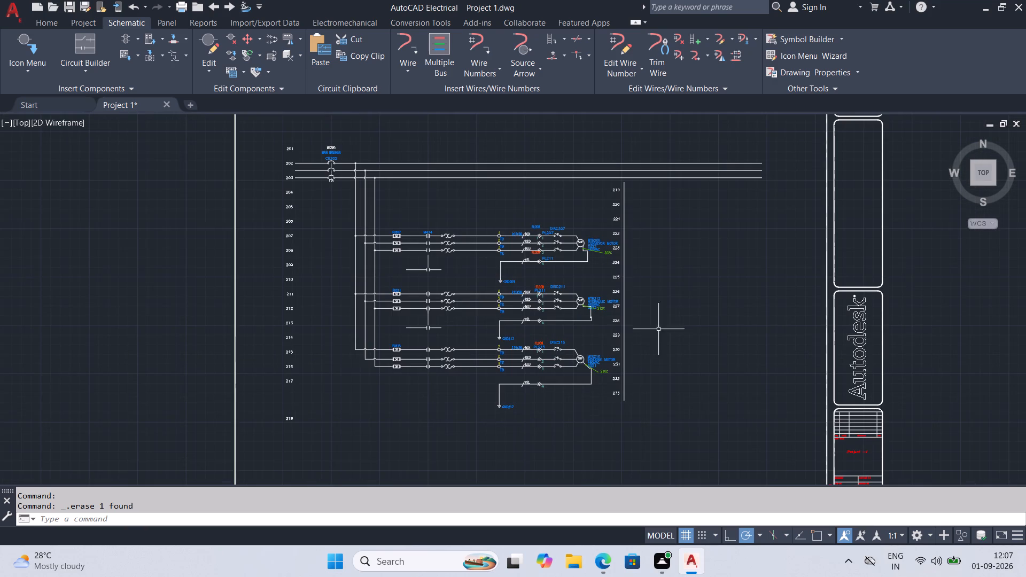
pyautogui.click(624, 307)
pyautogui.press('Delete')
# Move the line reference number column 219 to 233 slightly farther away from the motors.
pyautogui.scroll(2, 647, 291)
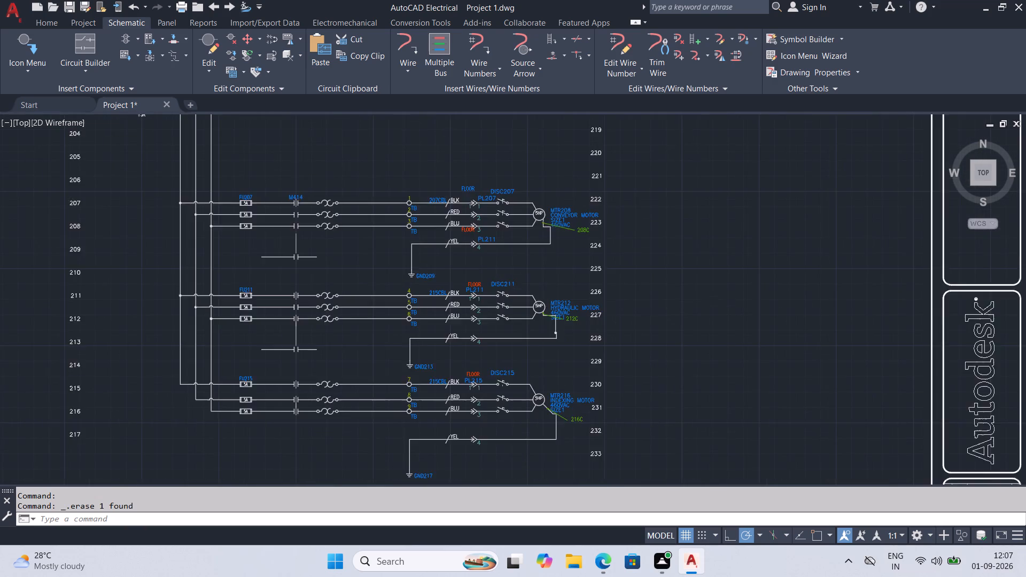
pyautogui.scroll(-2, 603, 249)
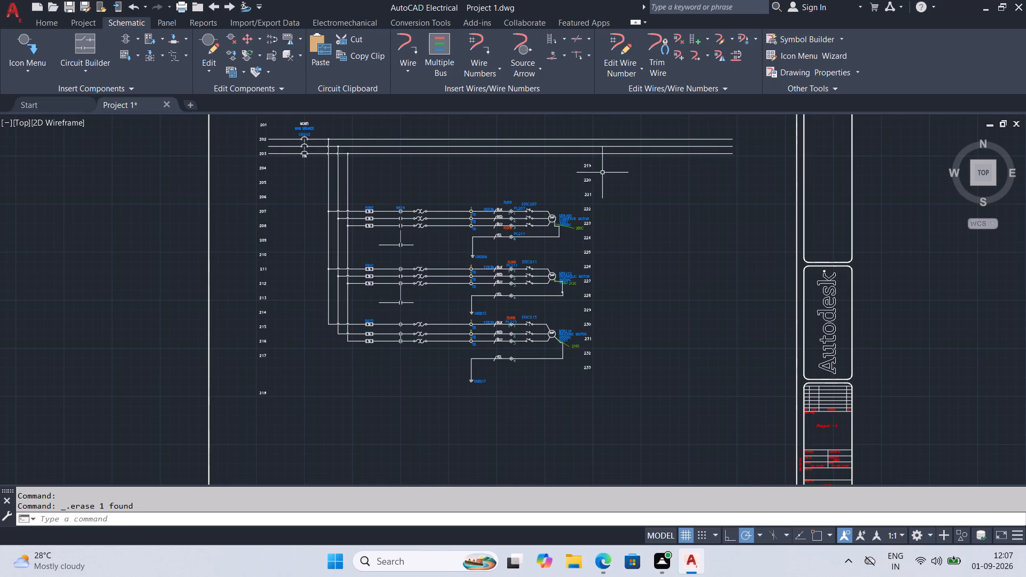
pyautogui.click(596, 165)
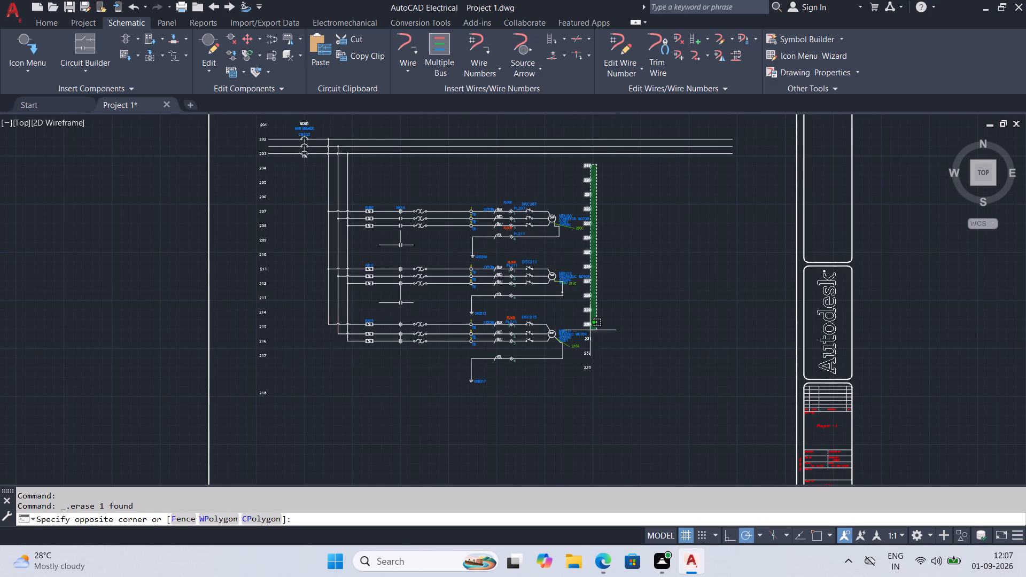
pyautogui.click(590, 374)
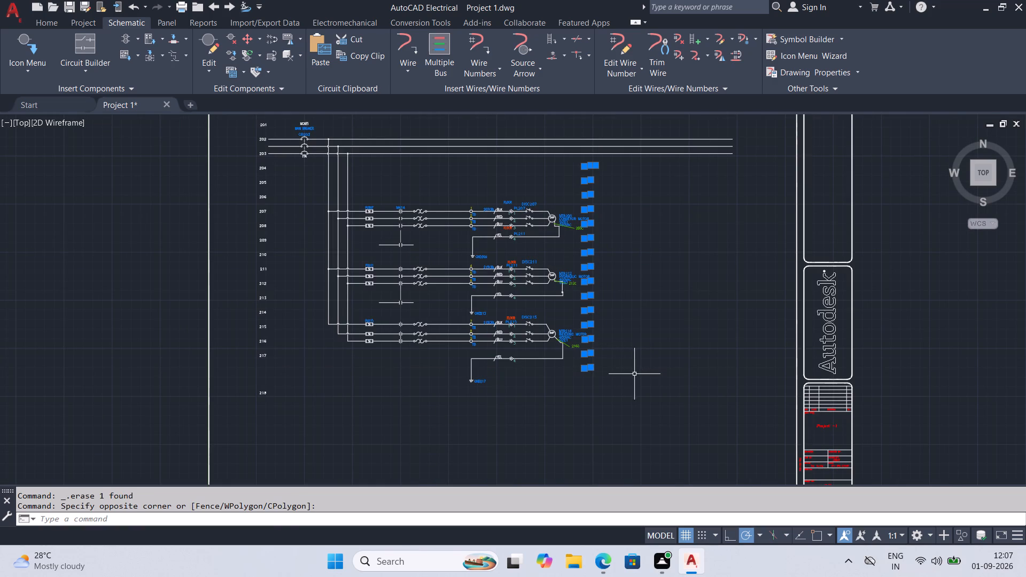
pyautogui.press('m')
pyautogui.press('Return')
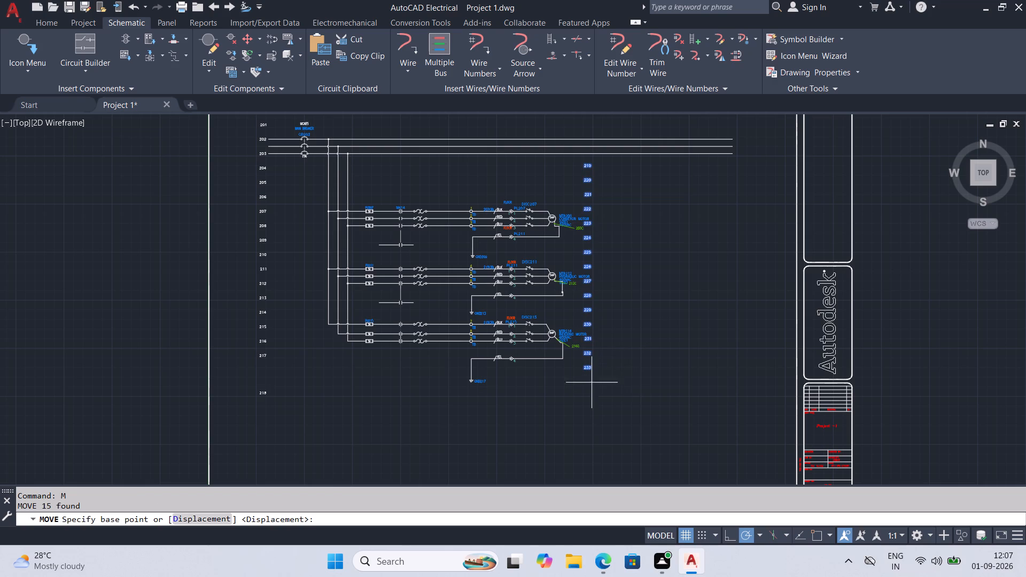
pyautogui.click(590, 378)
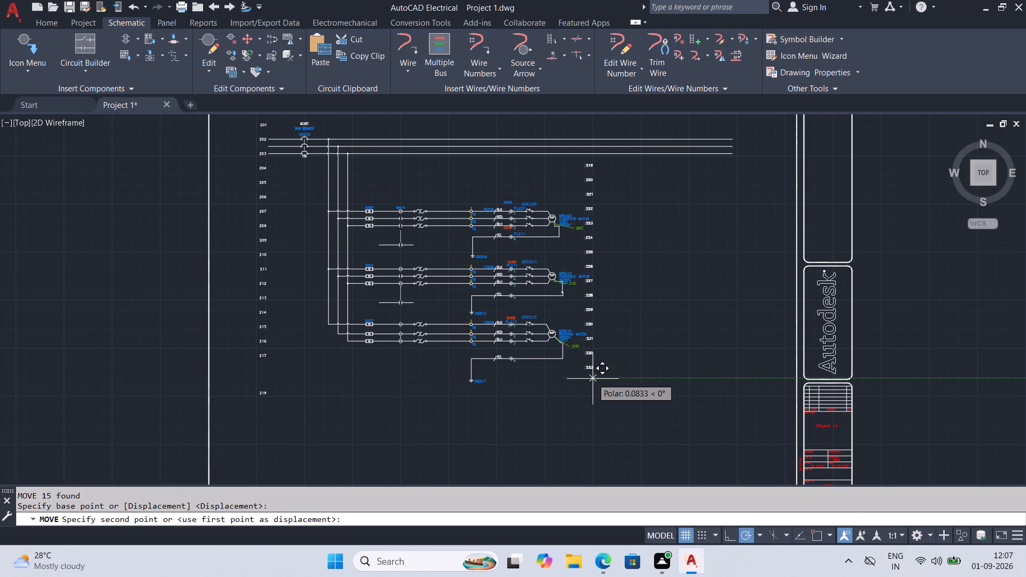
pyautogui.click(600, 379)
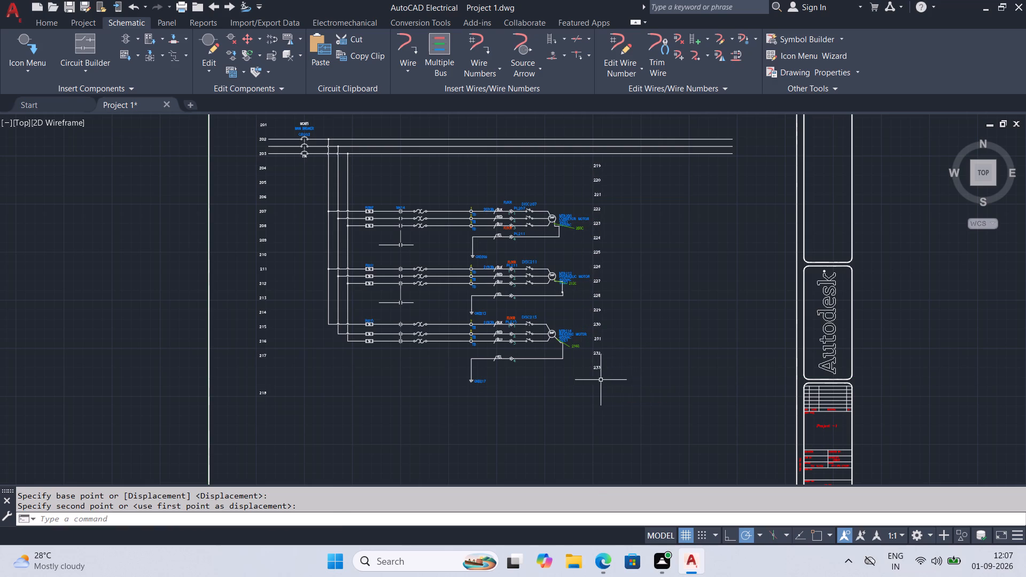
# Save the drawing.
pyautogui.hotkey('ctrl', 's')
pyautogui.hotkey('ctrl', 's')
pyautogui.hotkey('ctrl', 's')
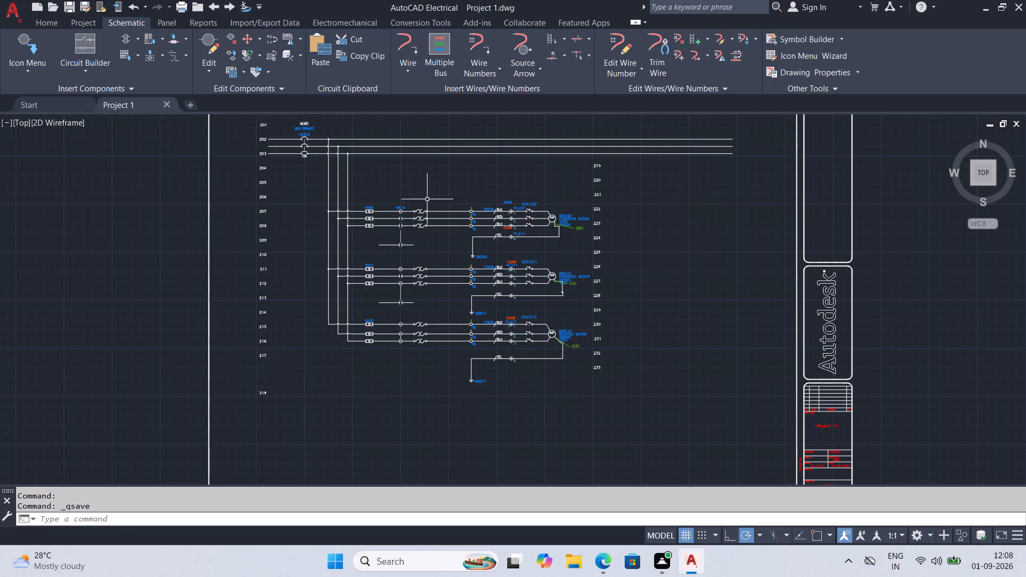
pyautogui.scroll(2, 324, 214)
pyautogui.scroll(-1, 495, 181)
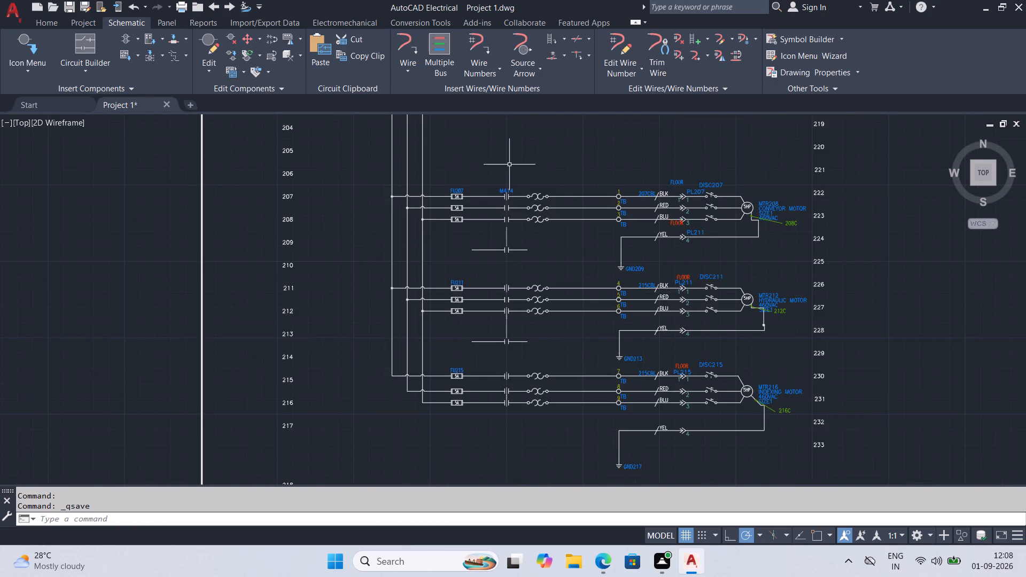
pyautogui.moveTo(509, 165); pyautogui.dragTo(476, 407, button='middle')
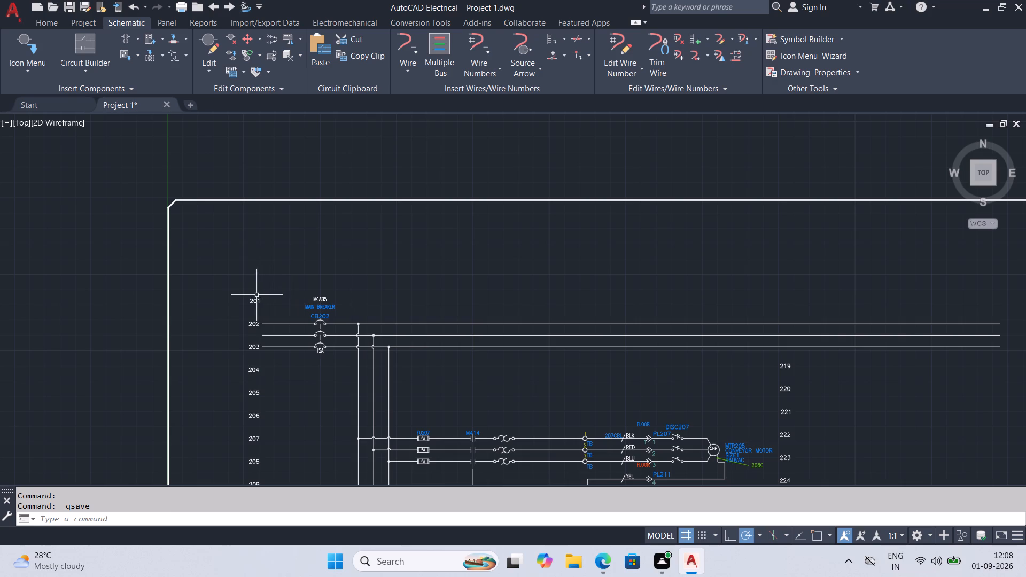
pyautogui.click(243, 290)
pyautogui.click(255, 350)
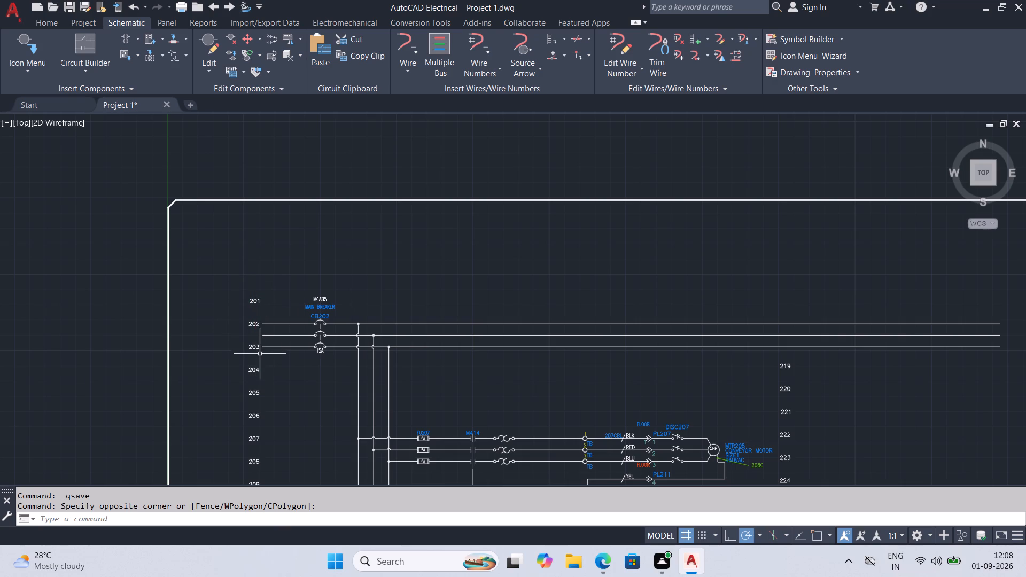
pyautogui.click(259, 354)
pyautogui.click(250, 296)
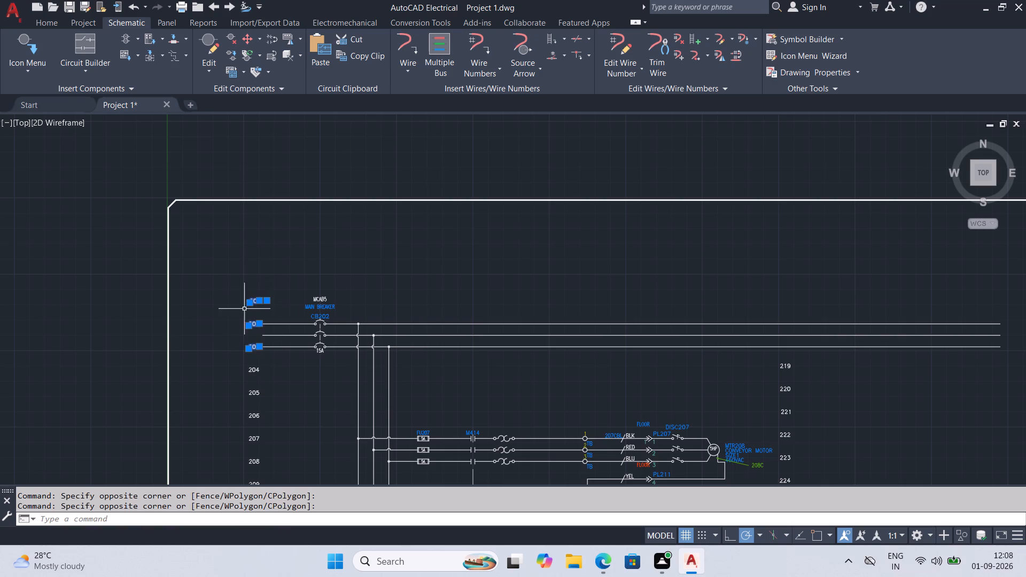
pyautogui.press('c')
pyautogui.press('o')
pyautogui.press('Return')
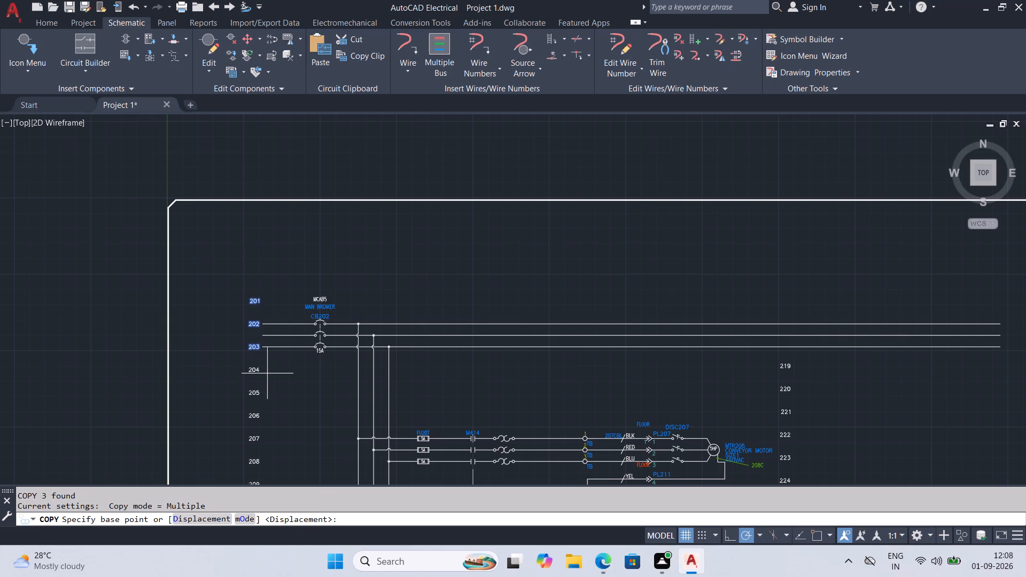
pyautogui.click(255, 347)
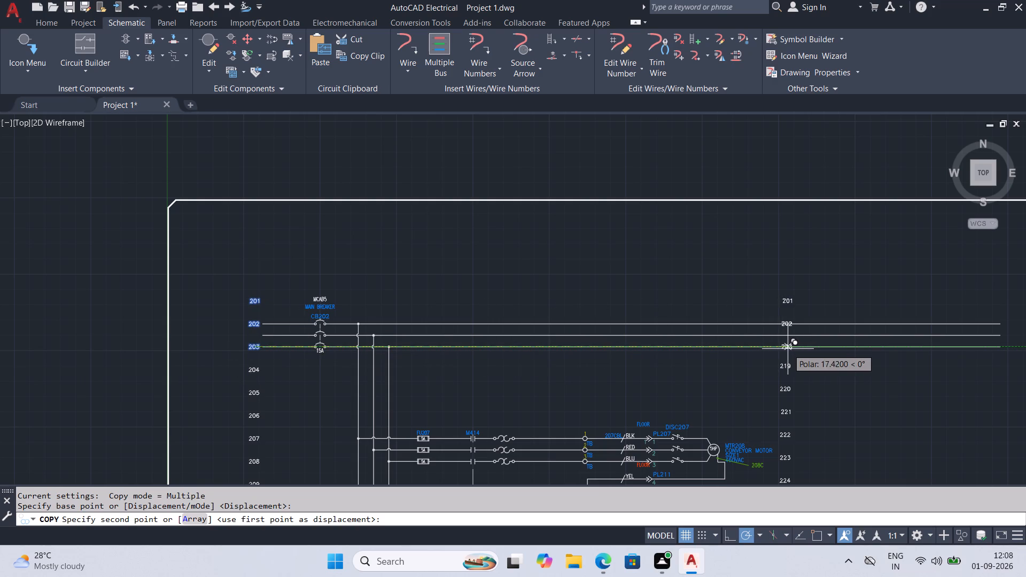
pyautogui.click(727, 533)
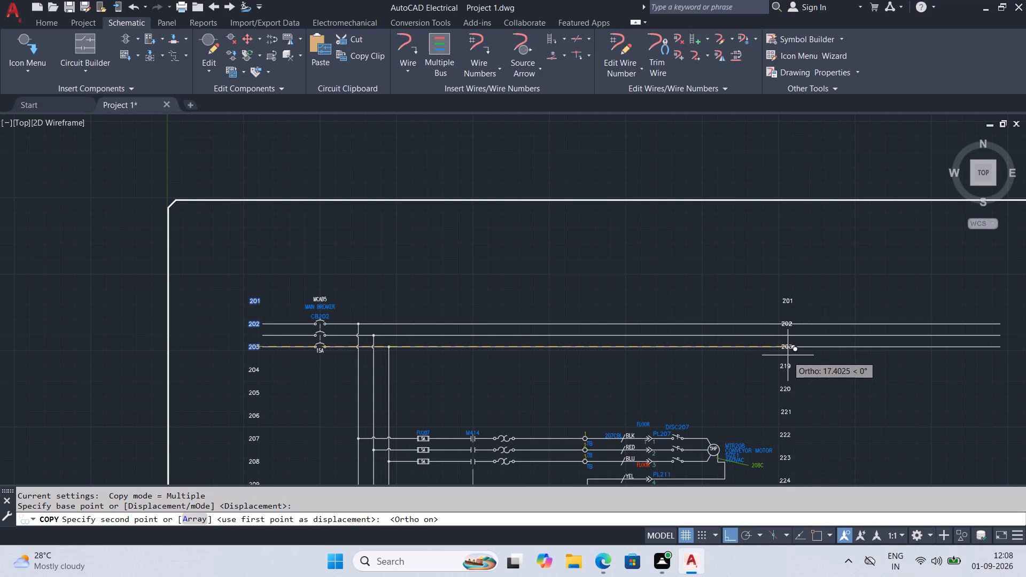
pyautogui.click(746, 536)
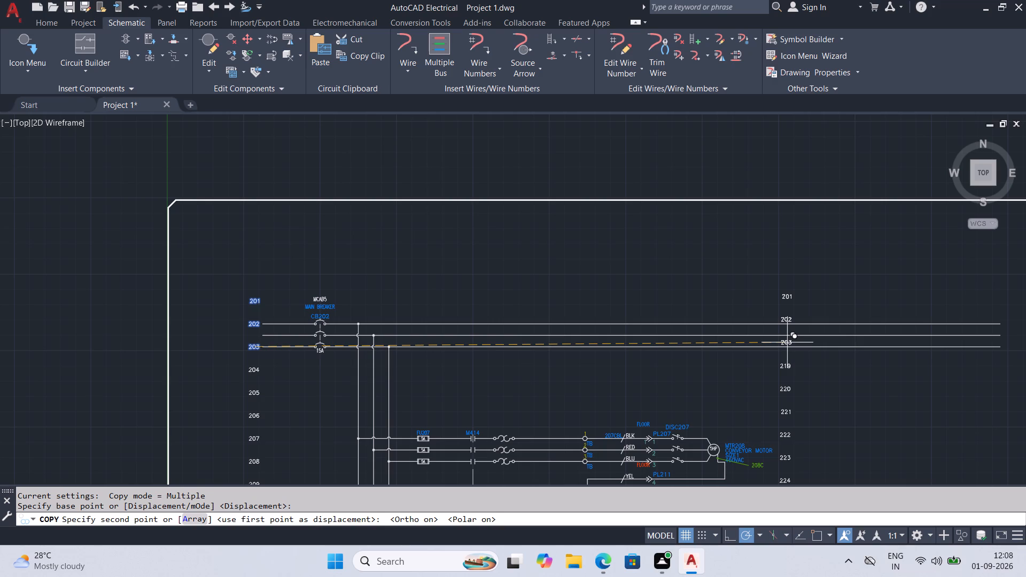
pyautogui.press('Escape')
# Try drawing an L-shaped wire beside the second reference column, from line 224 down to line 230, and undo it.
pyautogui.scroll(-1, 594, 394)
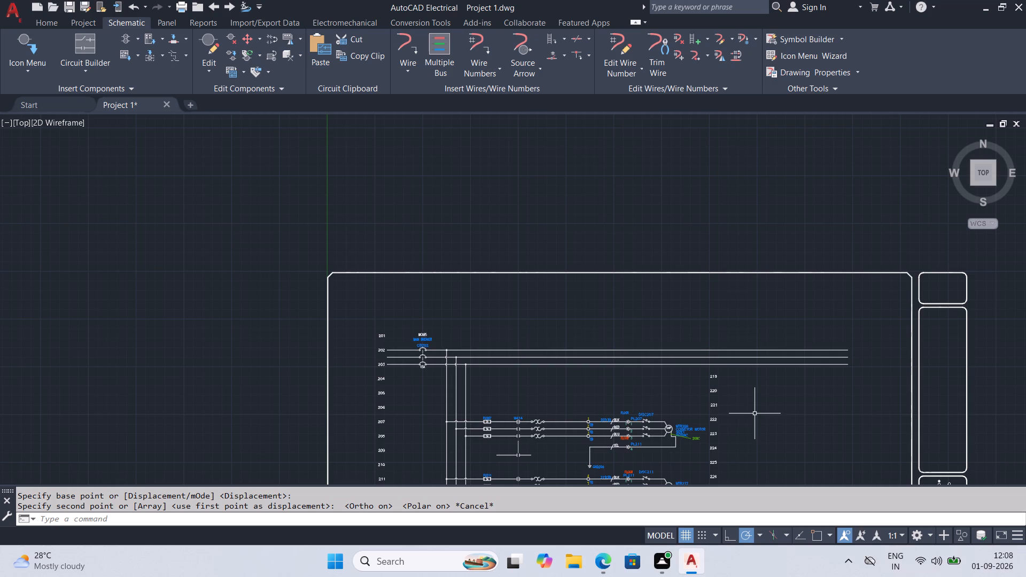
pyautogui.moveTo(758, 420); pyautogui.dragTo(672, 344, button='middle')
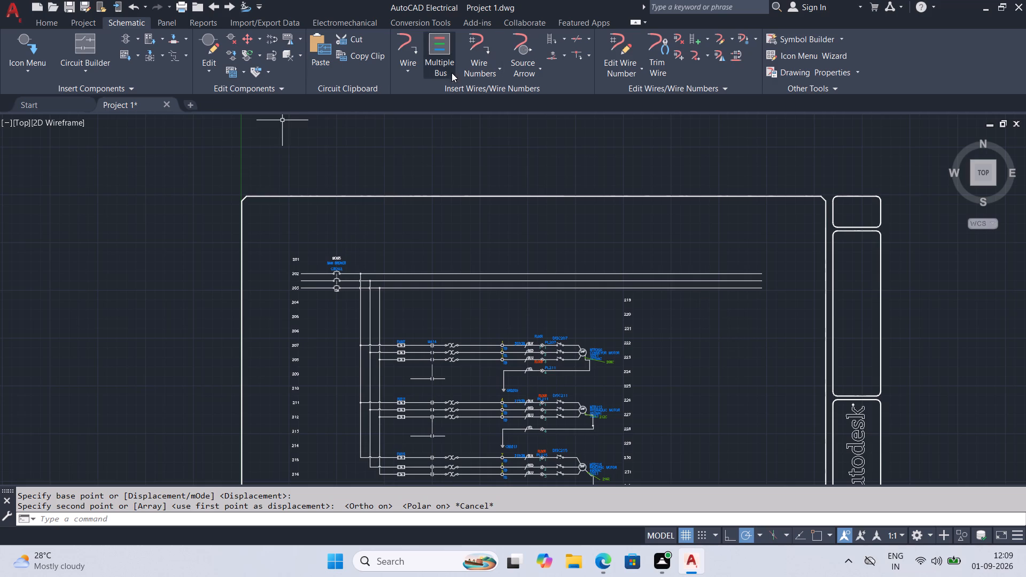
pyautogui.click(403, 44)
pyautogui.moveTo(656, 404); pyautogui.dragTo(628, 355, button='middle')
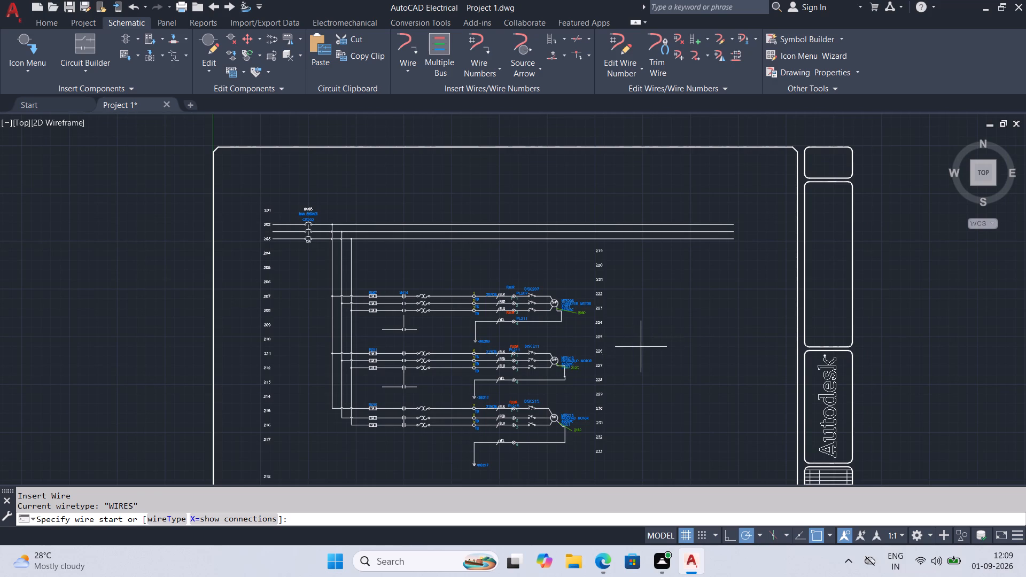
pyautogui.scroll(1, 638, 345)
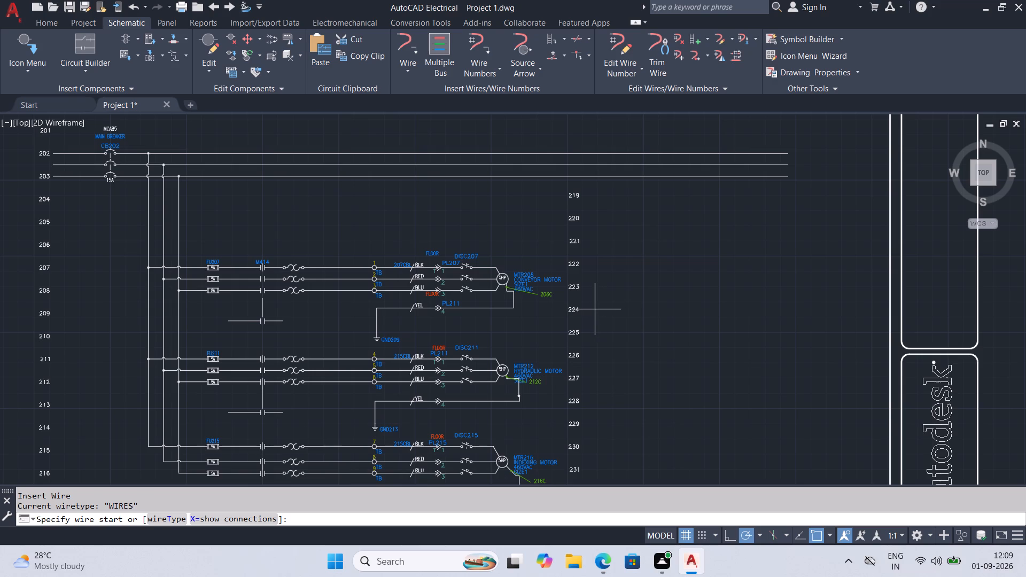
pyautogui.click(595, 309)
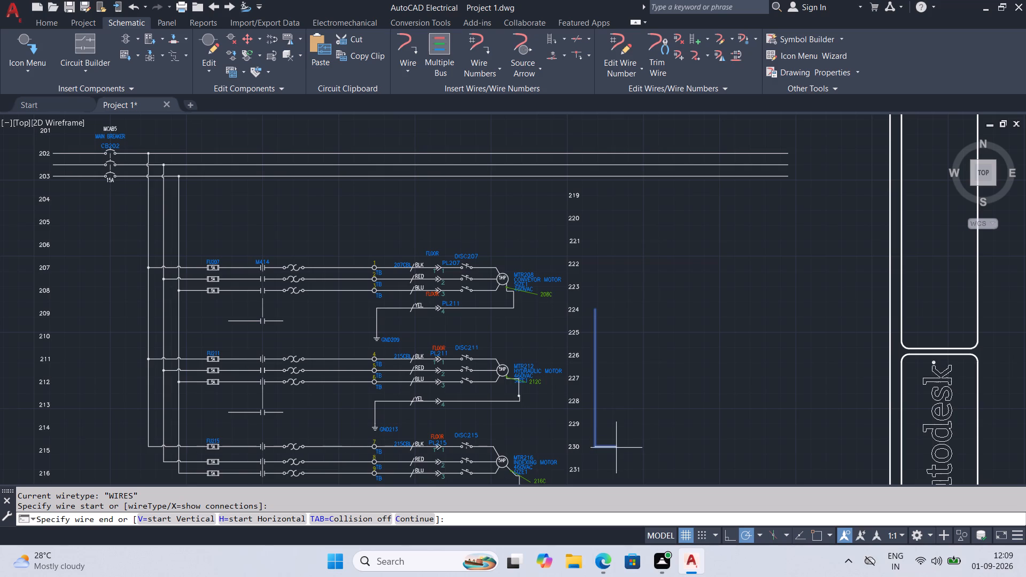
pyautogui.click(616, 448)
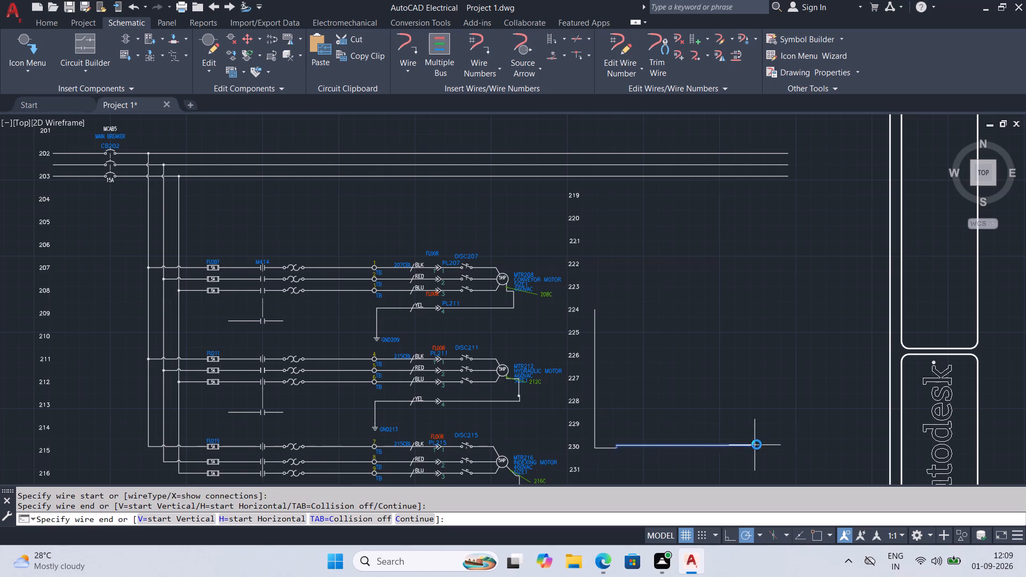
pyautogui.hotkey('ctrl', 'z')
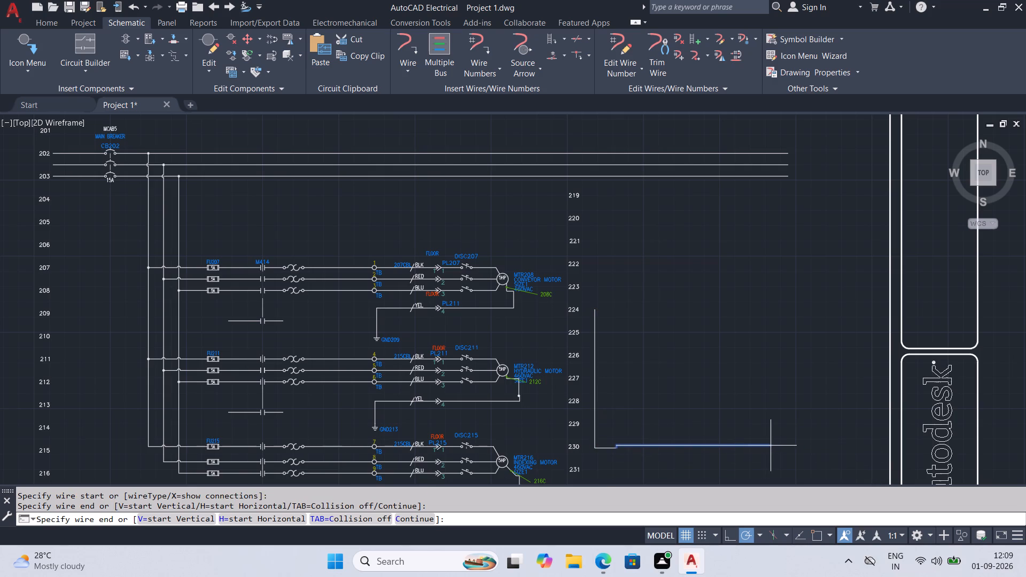
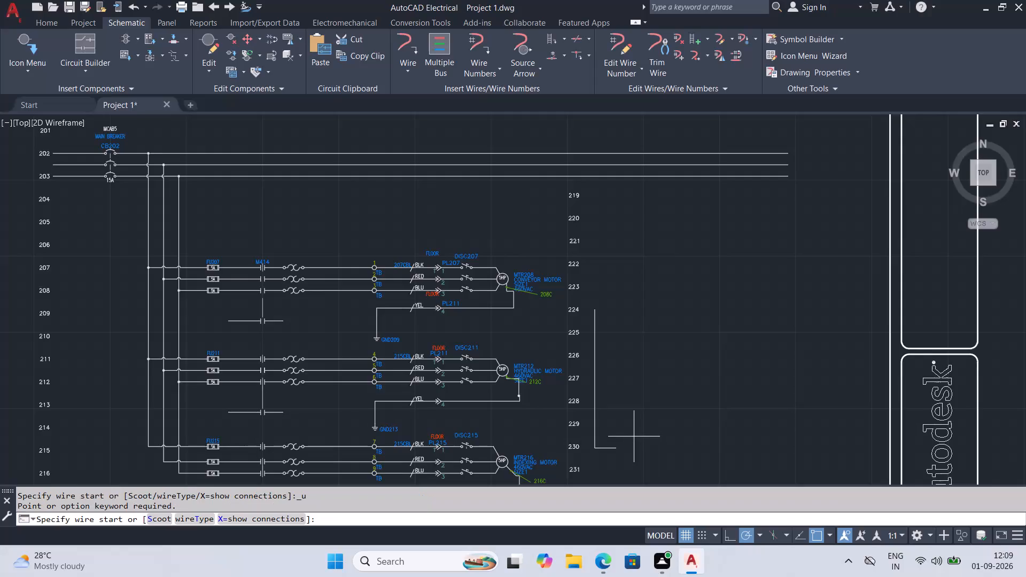
# Delete the short horizontal wire at the lower end of the vertical wire near line reference 230.
pyautogui.press('Escape')
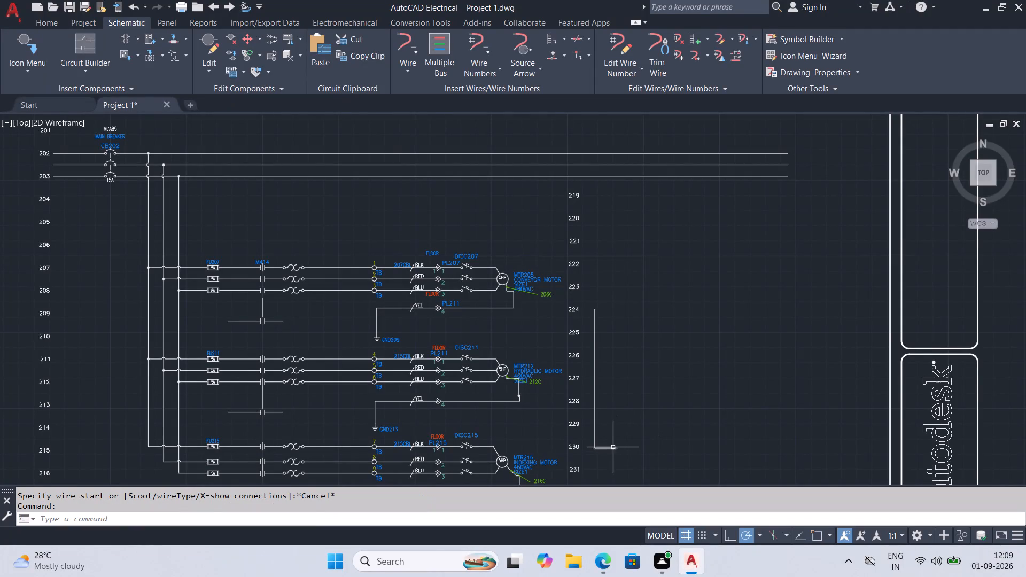
pyautogui.click(613, 447)
pyautogui.press('Delete')
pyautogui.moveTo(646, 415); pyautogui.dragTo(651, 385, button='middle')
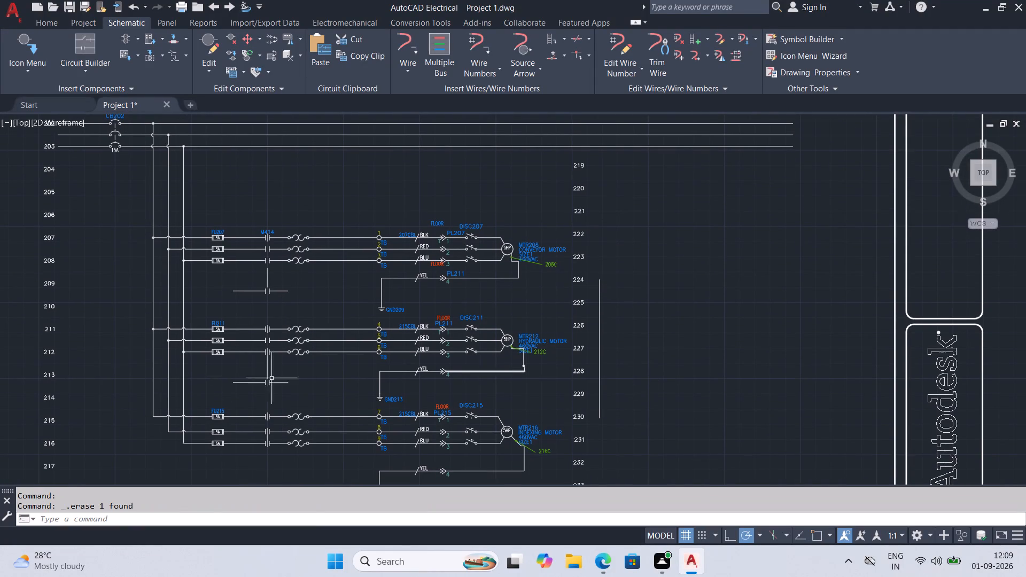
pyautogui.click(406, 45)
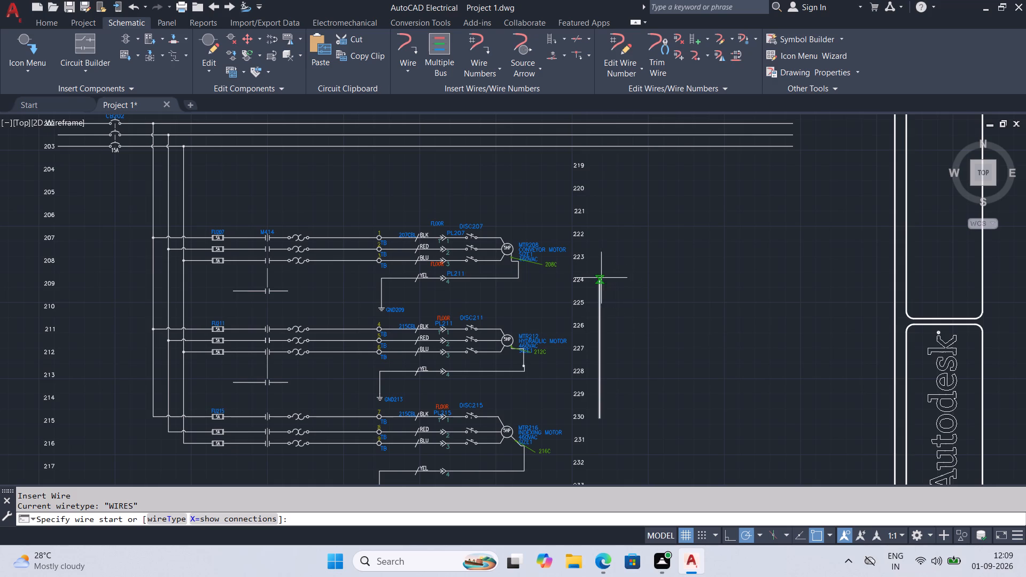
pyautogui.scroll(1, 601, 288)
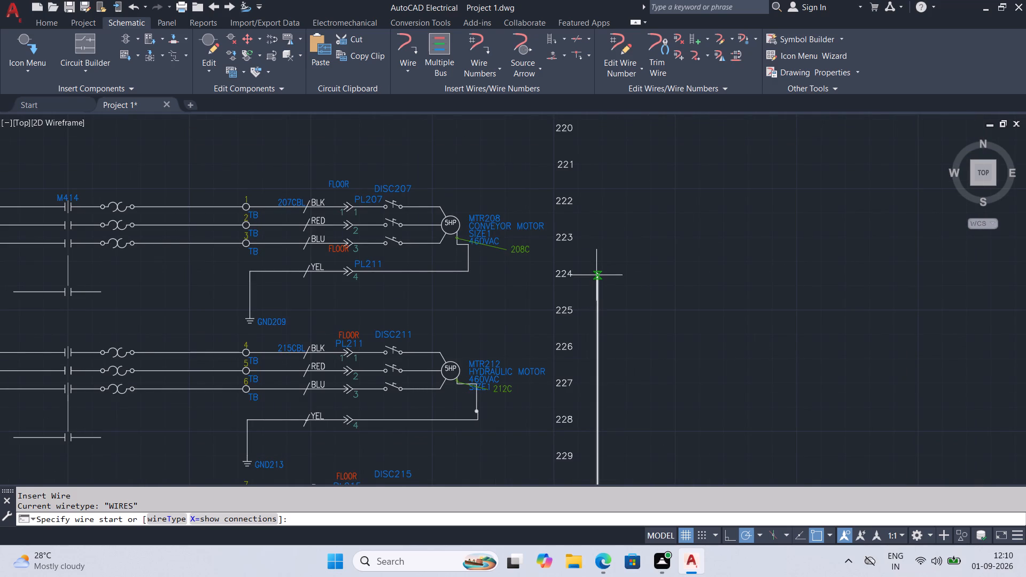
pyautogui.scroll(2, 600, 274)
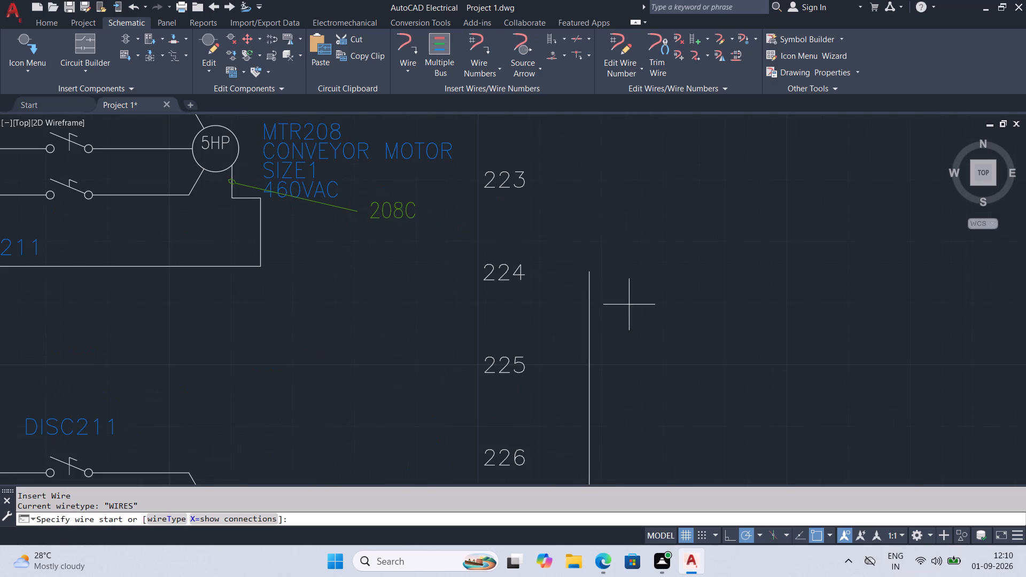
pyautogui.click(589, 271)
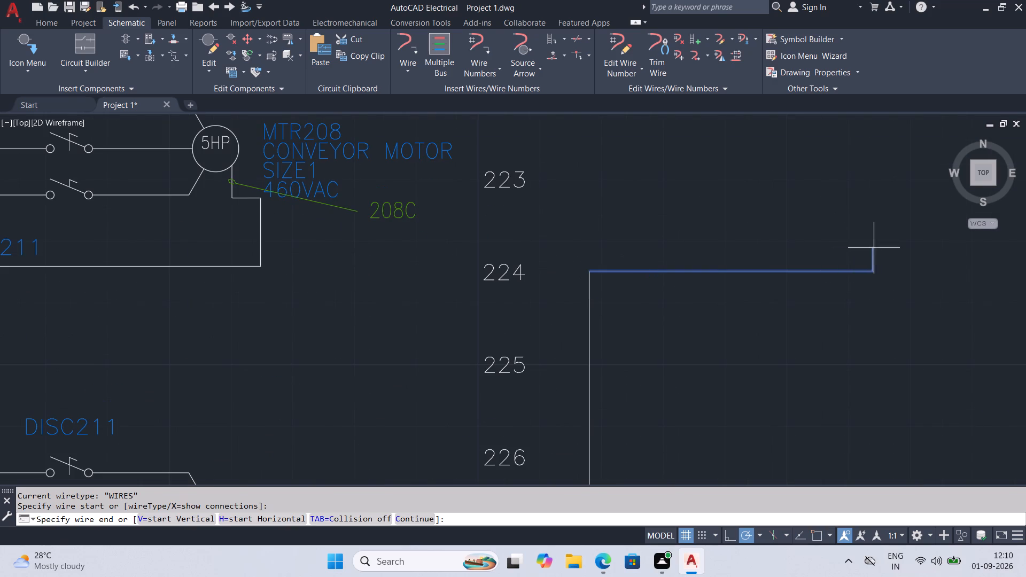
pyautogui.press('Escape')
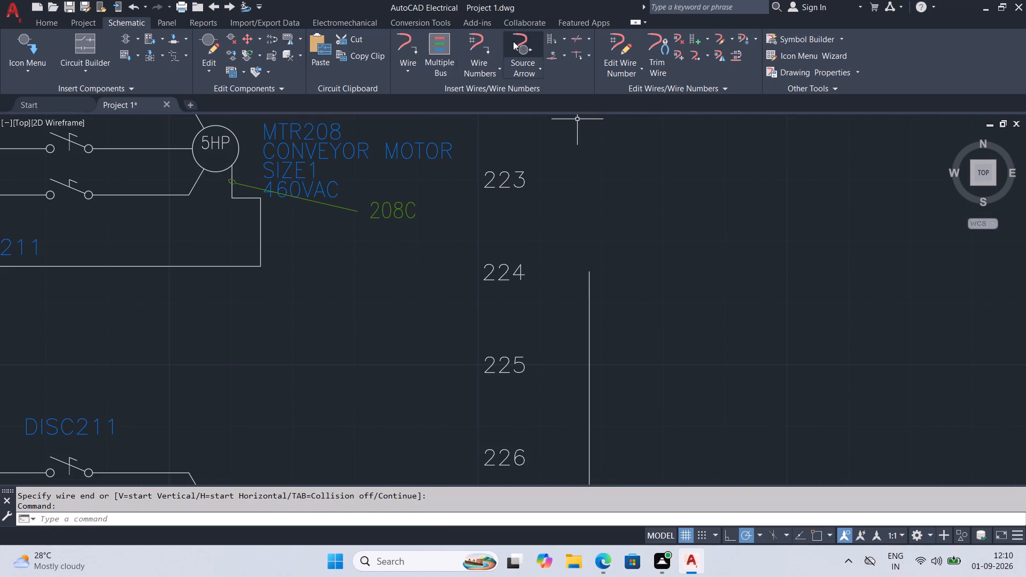
# Draw a horizontal wire along line reference 224 from the top of the vertical wire to just short of the title block.
pyautogui.click(406, 47)
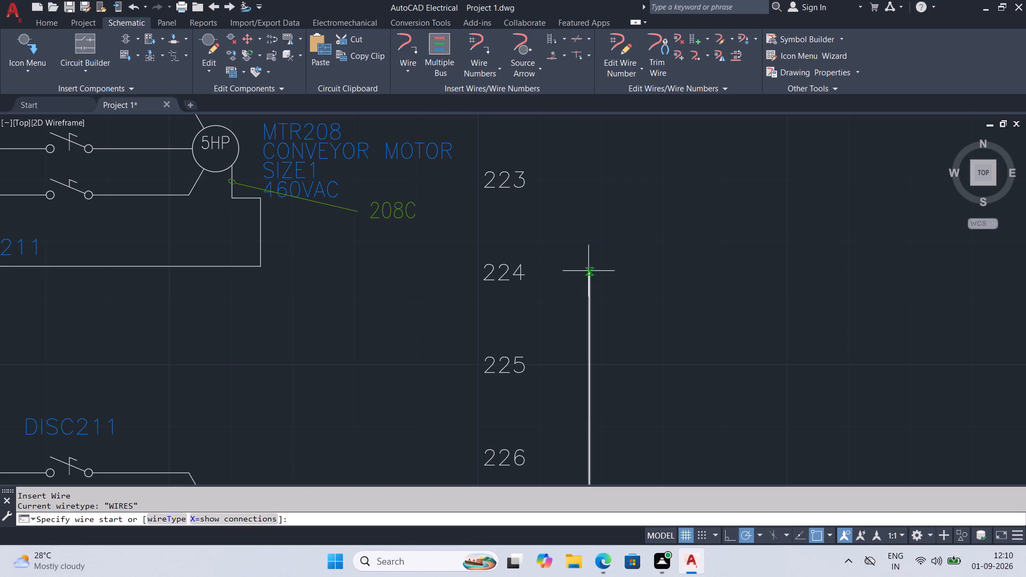
pyautogui.scroll(3, 592, 283)
pyautogui.scroll(2, 564, 239)
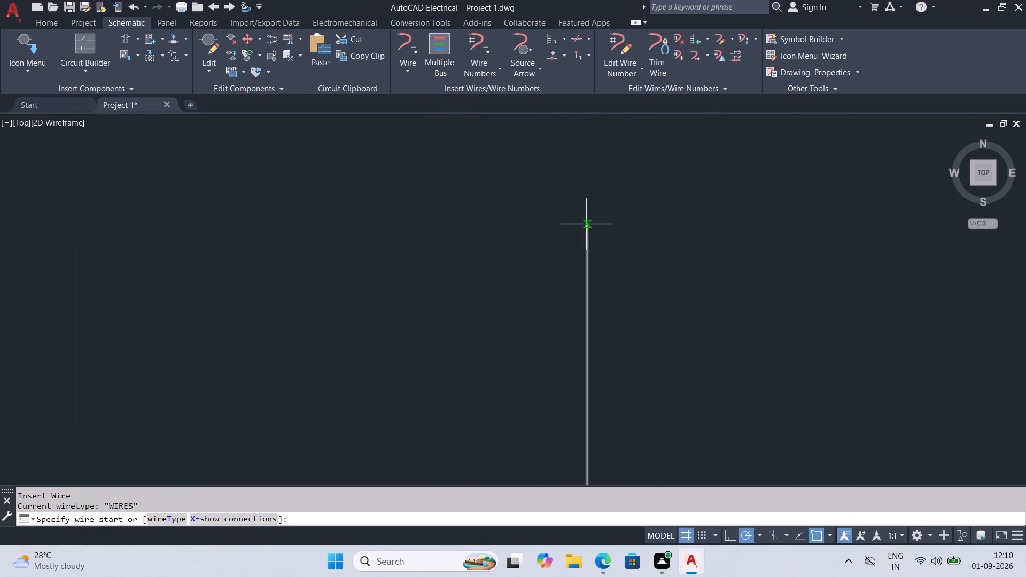
pyautogui.scroll(3, 587, 224)
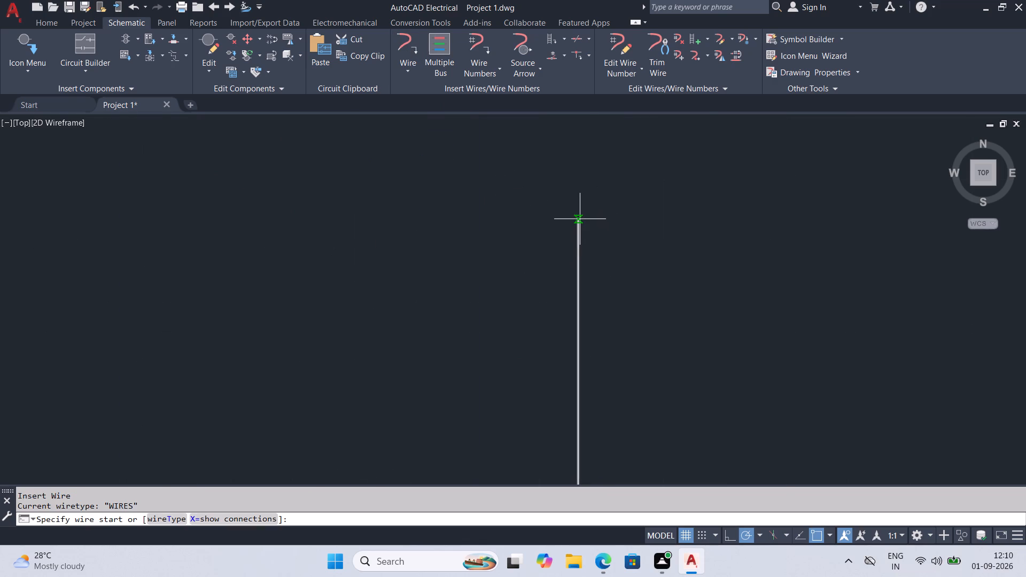
pyautogui.click(578, 219)
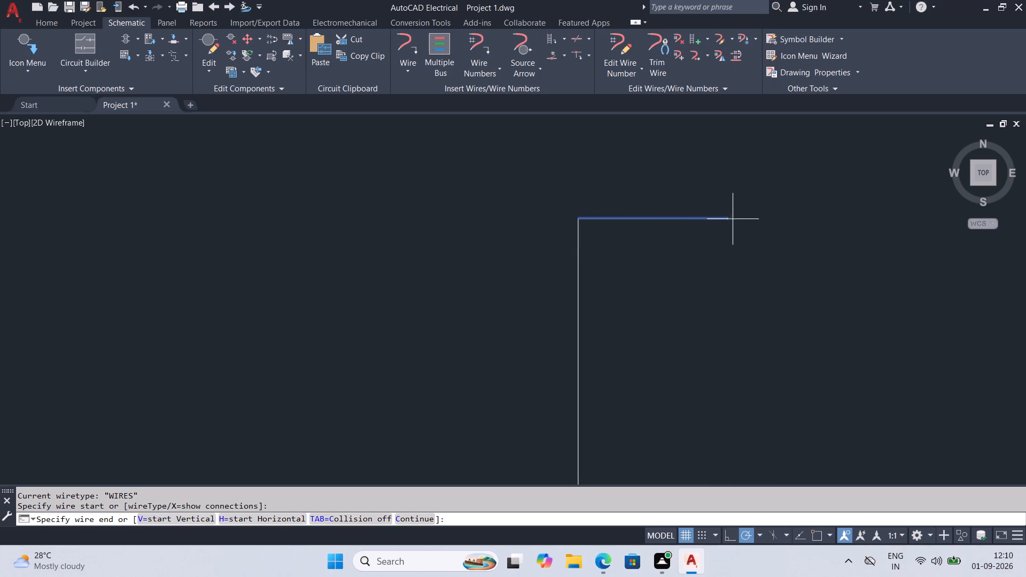
pyautogui.scroll(-6, 857, 221)
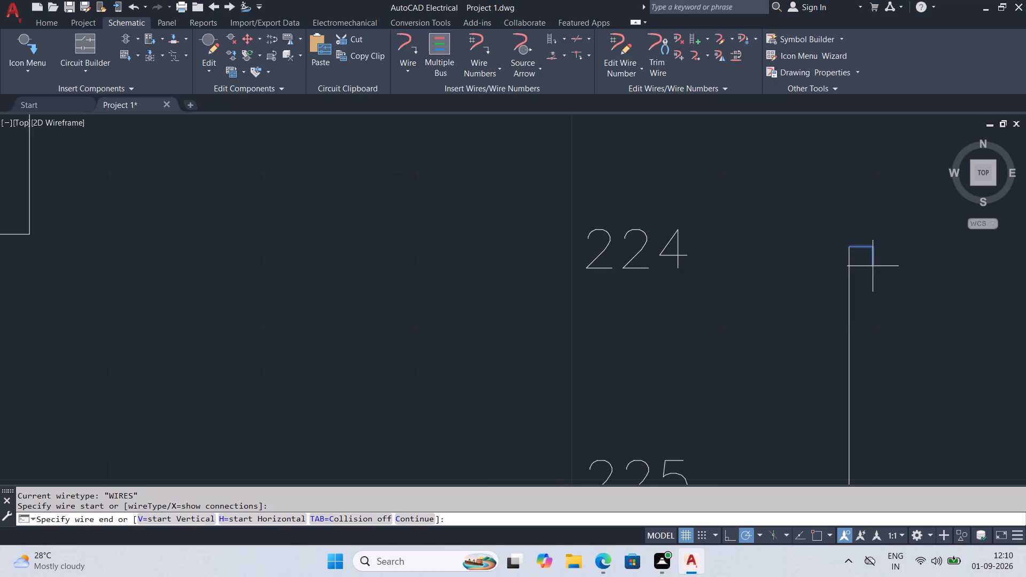
pyautogui.scroll(-5, 873, 266)
pyautogui.moveTo(892, 288); pyautogui.dragTo(543, 286, button='middle')
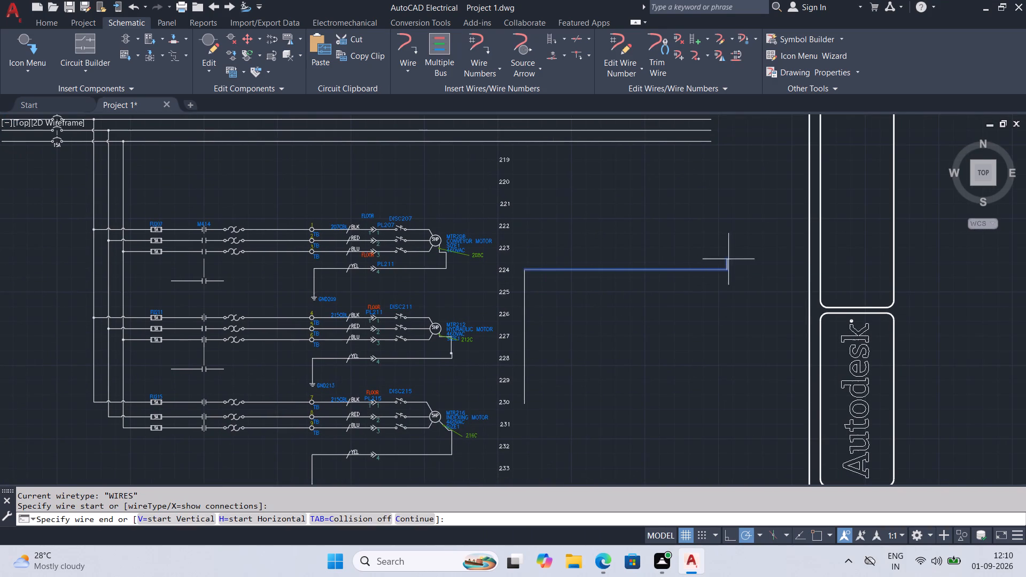
pyautogui.click(776, 266)
pyautogui.press('Escape')
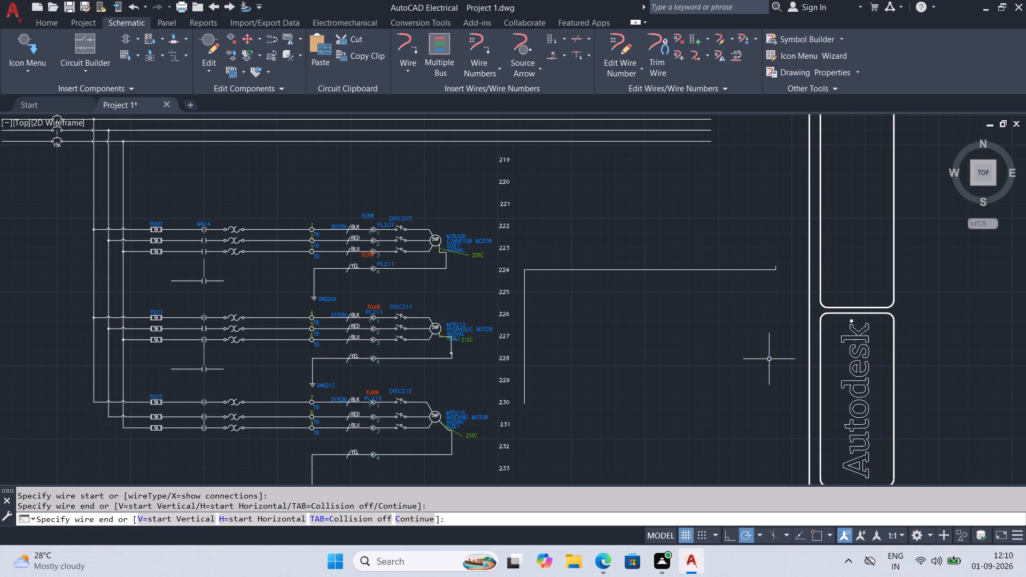
# Delete the short vertical stub at the far end of the wire on line 224.
pyautogui.click(775, 267)
pyautogui.press('Delete')
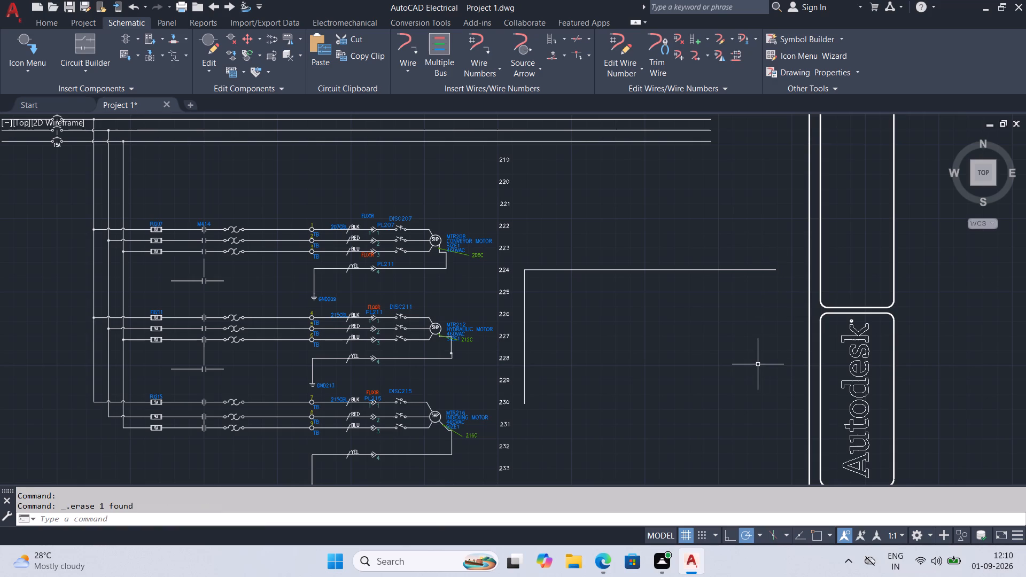
# Draw a wire across at line 225 from the vertical wire, down to line 230 and back to the vertical wire's lower end.
pyautogui.scroll(2, 570, 288)
pyautogui.scroll(2, 453, 213)
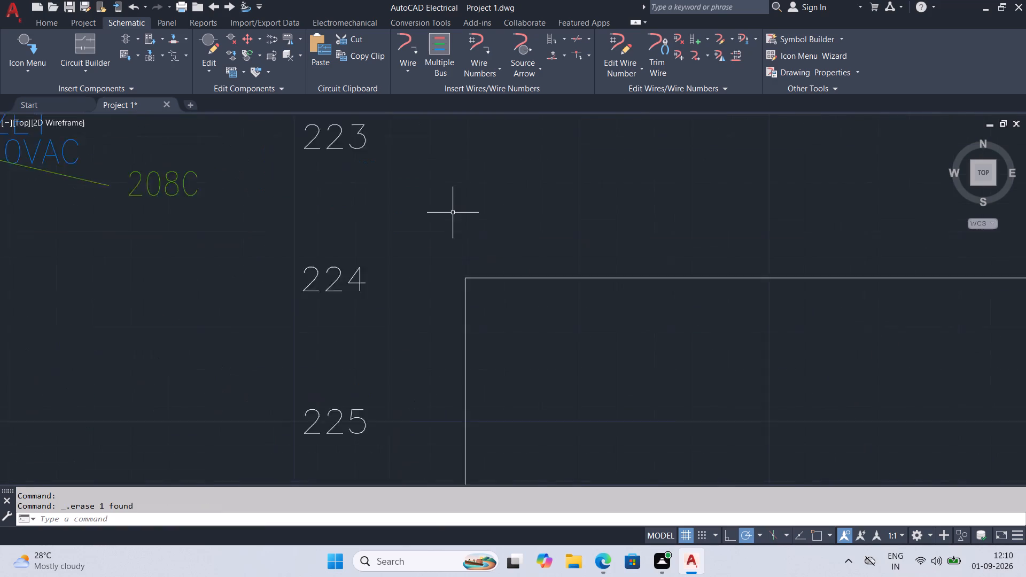
pyautogui.scroll(1, 453, 213)
pyautogui.scroll(3, 500, 342)
pyautogui.scroll(3, 413, 252)
pyautogui.scroll(-2, 369, 246)
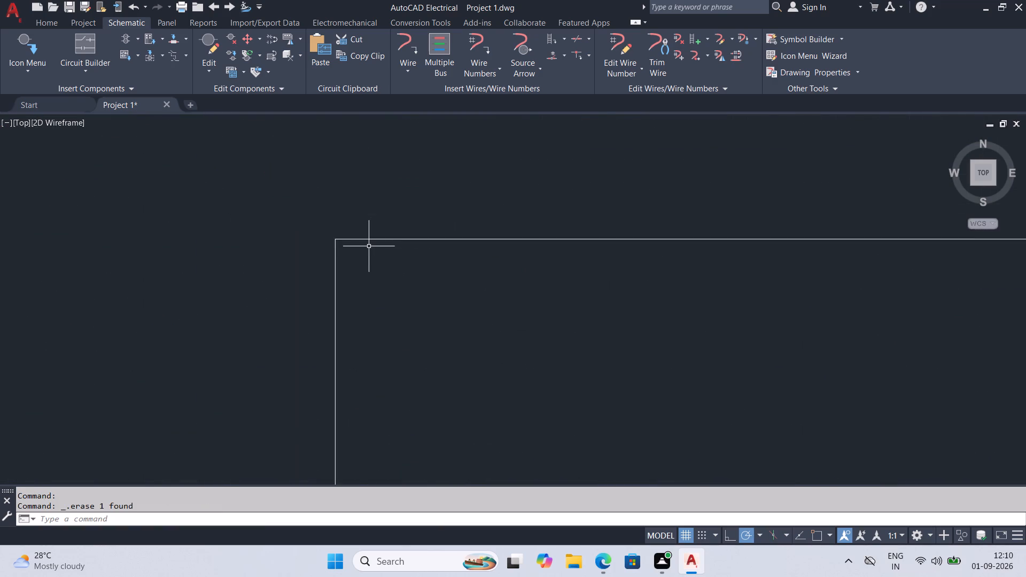
pyautogui.scroll(-5, 369, 246)
pyautogui.scroll(-3, 530, 325)
pyautogui.moveTo(593, 352); pyautogui.dragTo(527, 249, button='middle')
pyautogui.scroll(-1, 531, 258)
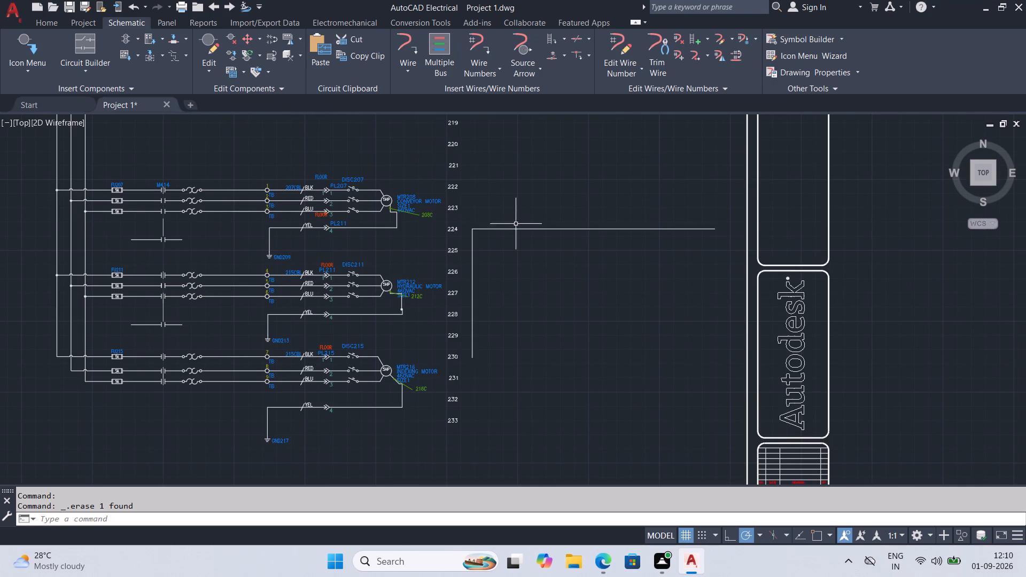
pyautogui.click(408, 48)
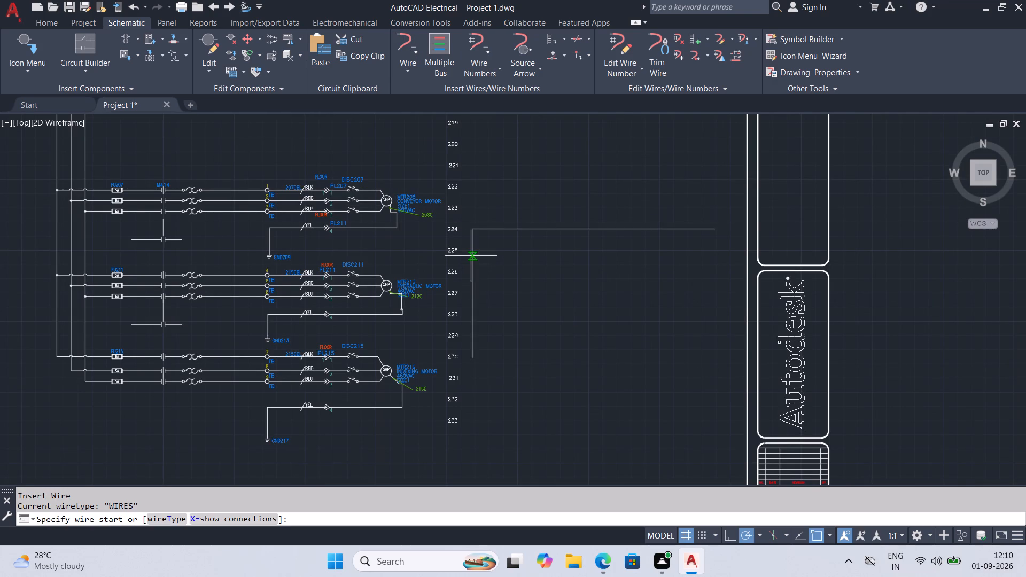
pyautogui.click(472, 251)
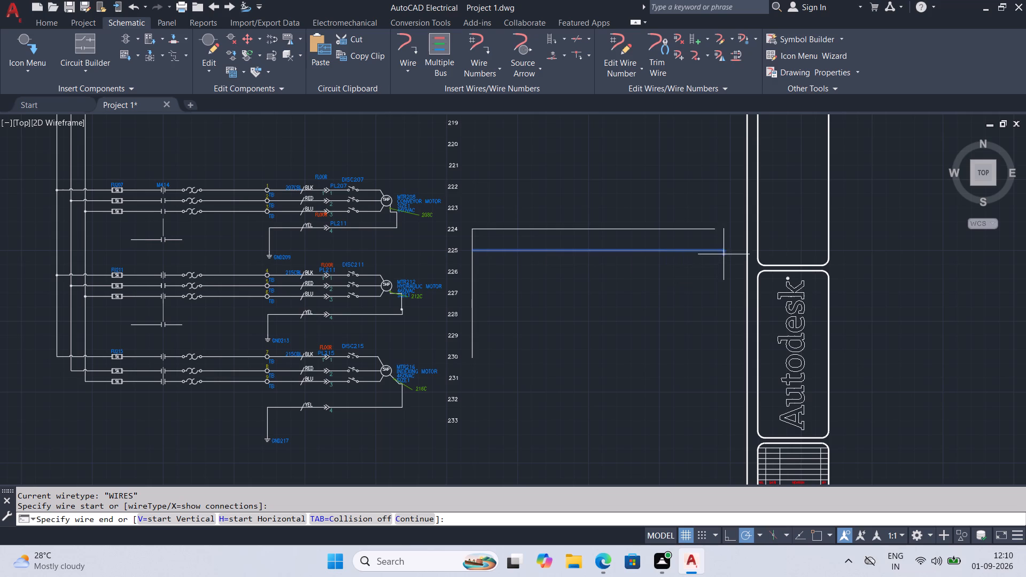
pyautogui.click(716, 249)
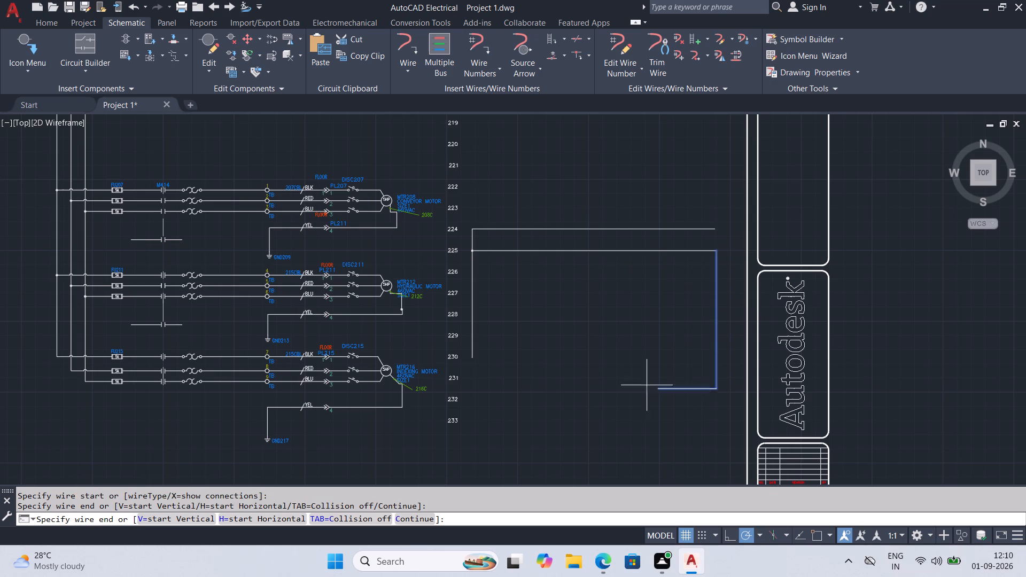
pyautogui.click(471, 357)
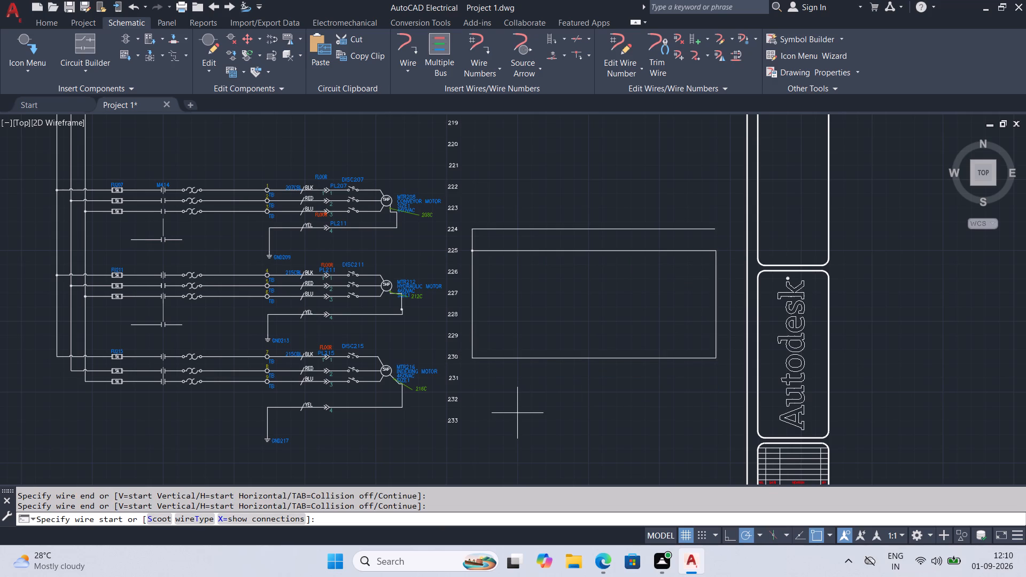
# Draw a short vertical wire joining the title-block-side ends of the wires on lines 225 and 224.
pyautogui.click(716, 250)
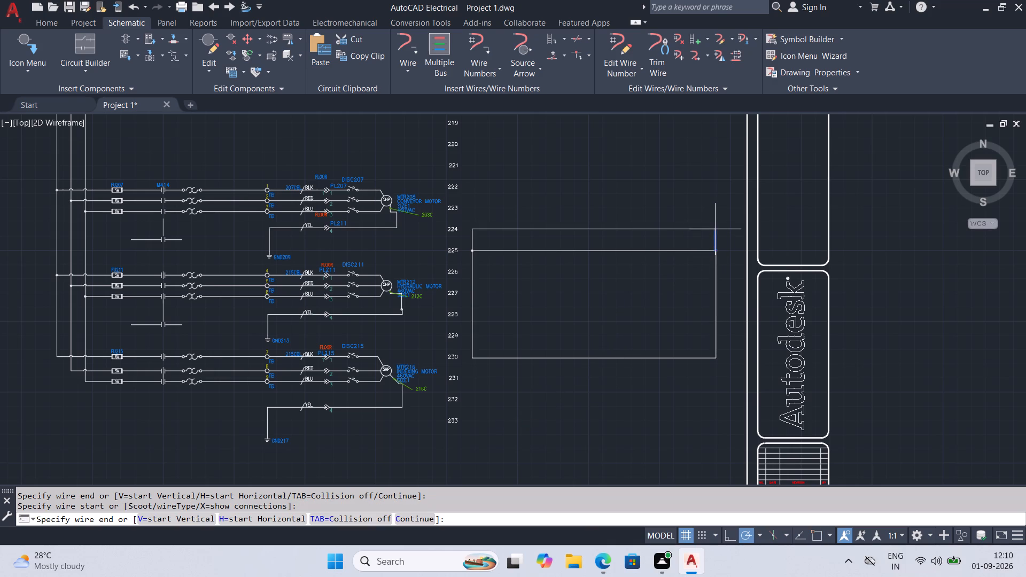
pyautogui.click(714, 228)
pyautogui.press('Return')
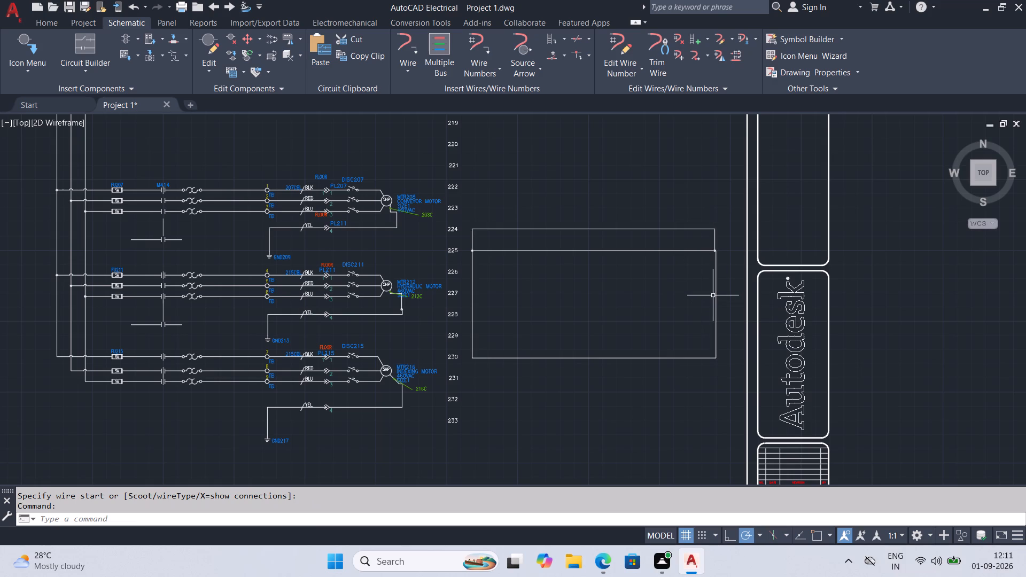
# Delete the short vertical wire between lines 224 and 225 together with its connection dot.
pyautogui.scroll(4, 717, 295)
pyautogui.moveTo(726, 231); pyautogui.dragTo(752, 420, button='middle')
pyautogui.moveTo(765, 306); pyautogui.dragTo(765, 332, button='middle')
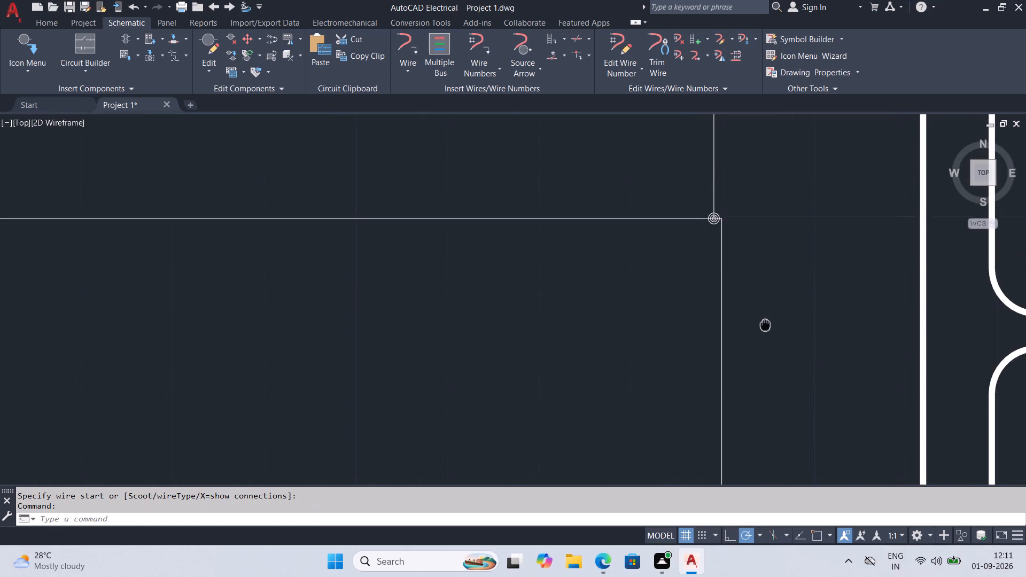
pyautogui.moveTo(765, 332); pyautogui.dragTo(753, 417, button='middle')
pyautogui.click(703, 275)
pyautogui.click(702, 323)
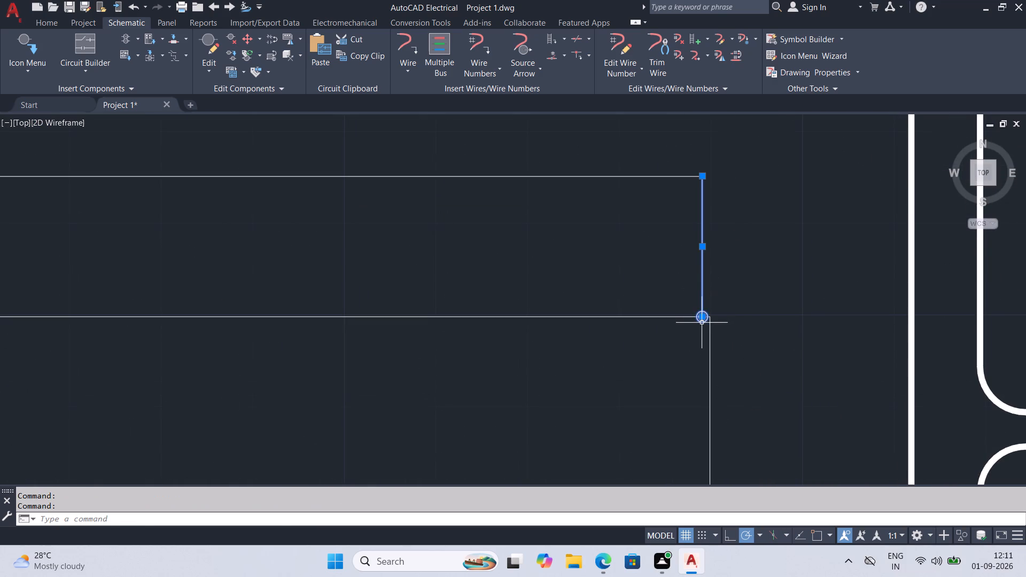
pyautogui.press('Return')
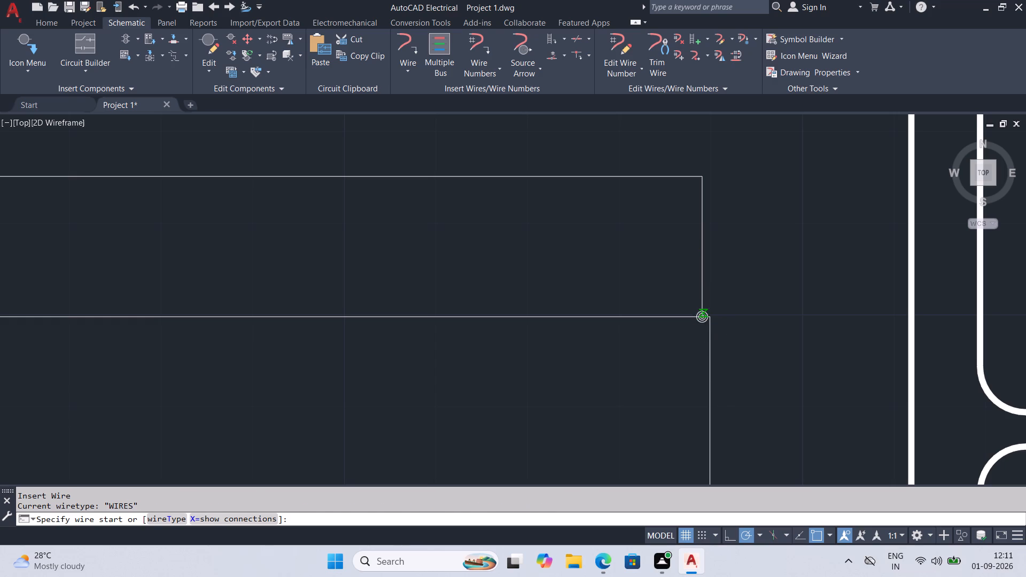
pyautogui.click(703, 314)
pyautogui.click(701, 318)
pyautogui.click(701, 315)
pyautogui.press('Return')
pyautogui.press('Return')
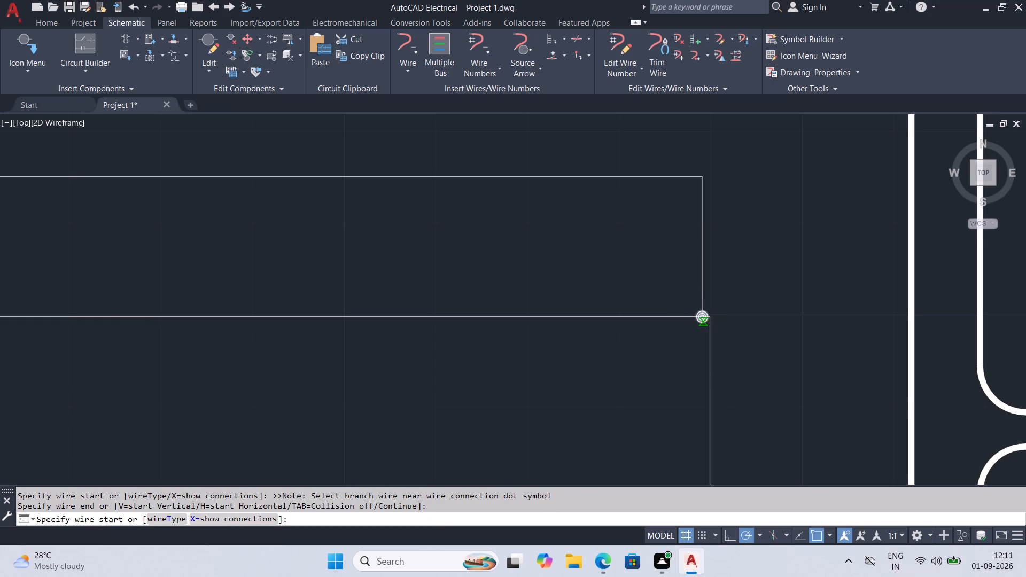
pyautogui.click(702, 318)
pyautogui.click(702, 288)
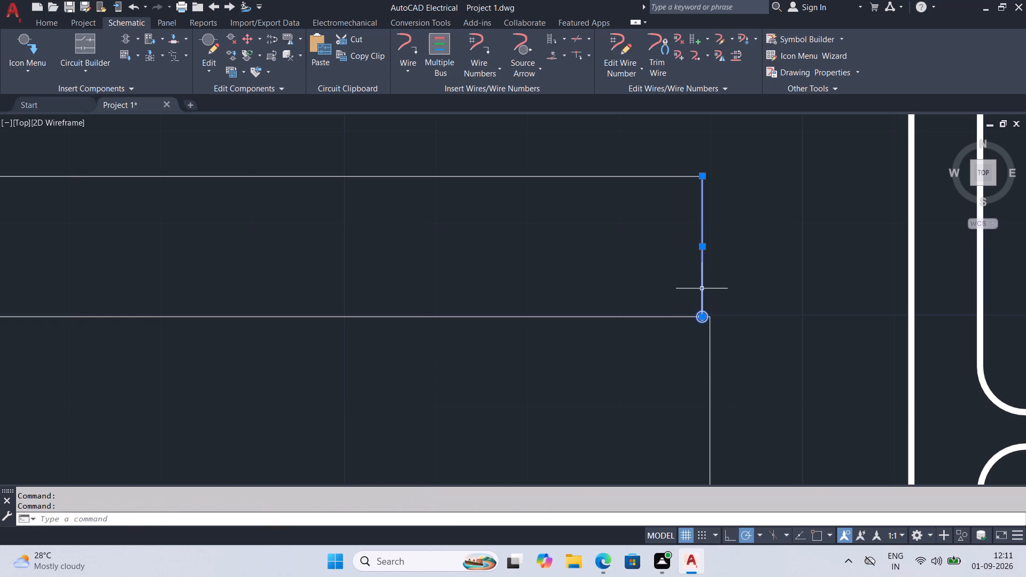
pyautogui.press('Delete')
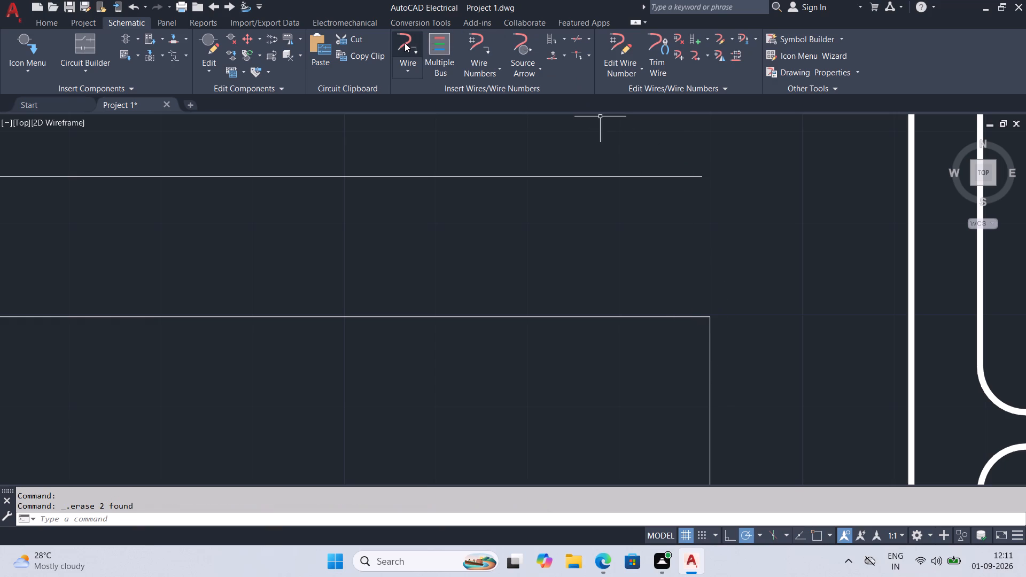
# Draw a vertical wire from the corner on line 225 up to the open end of the wire on line 224.
pyautogui.click(405, 43)
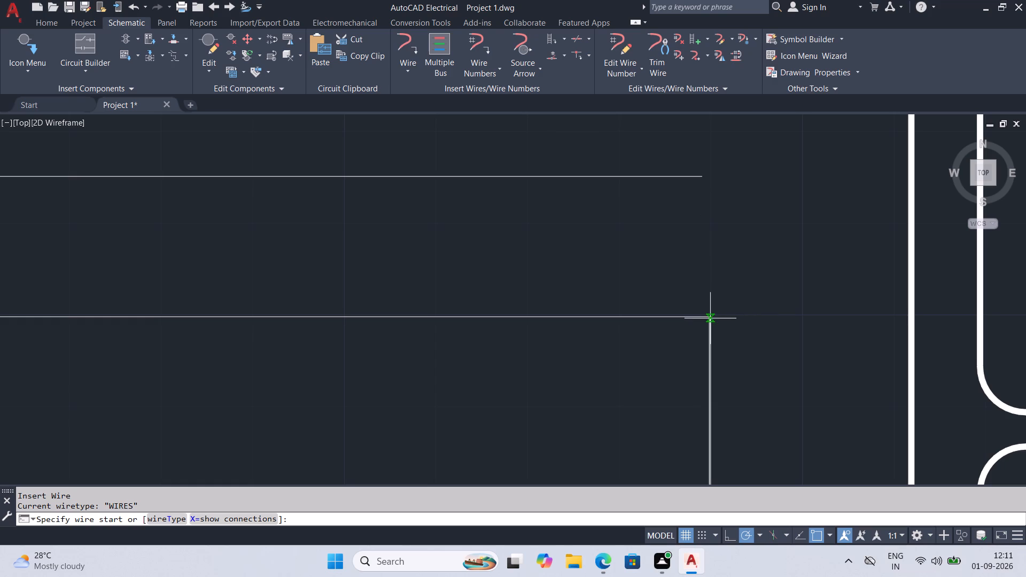
pyautogui.scroll(2, 717, 317)
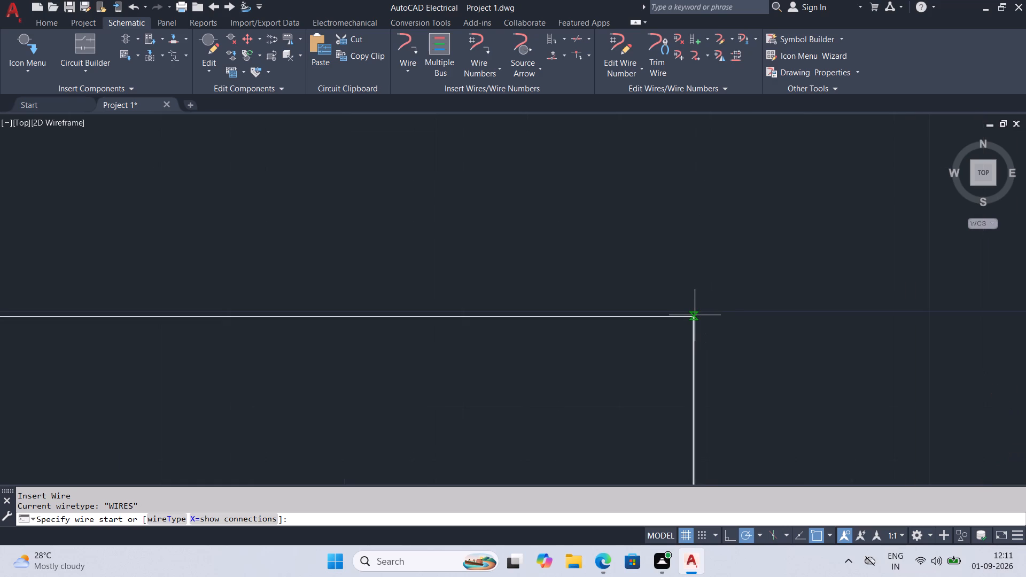
pyautogui.click(695, 317)
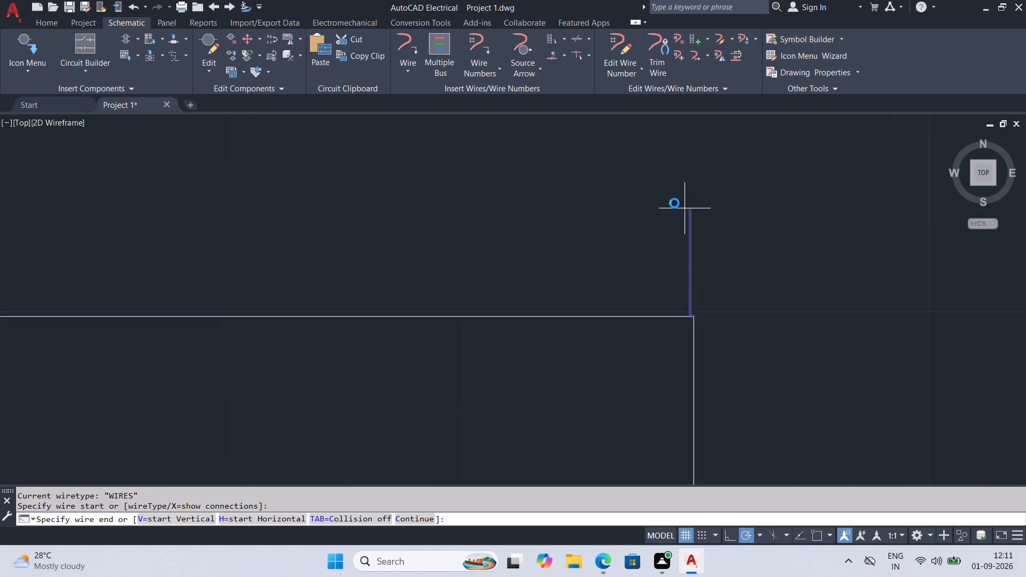
pyautogui.moveTo(690, 190); pyautogui.dragTo(728, 422, button='middle')
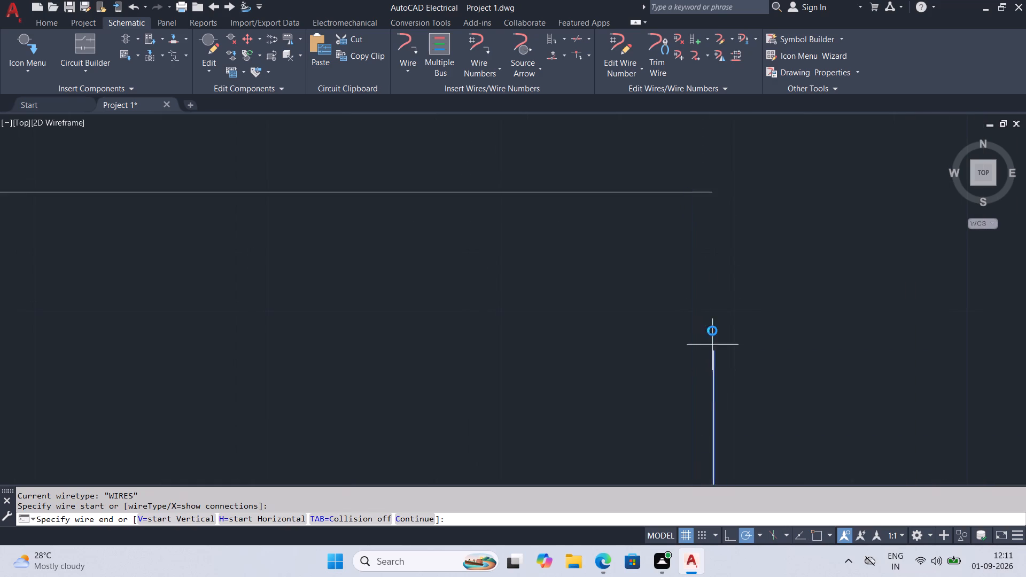
pyautogui.click(711, 192)
pyautogui.scroll(-3, 757, 232)
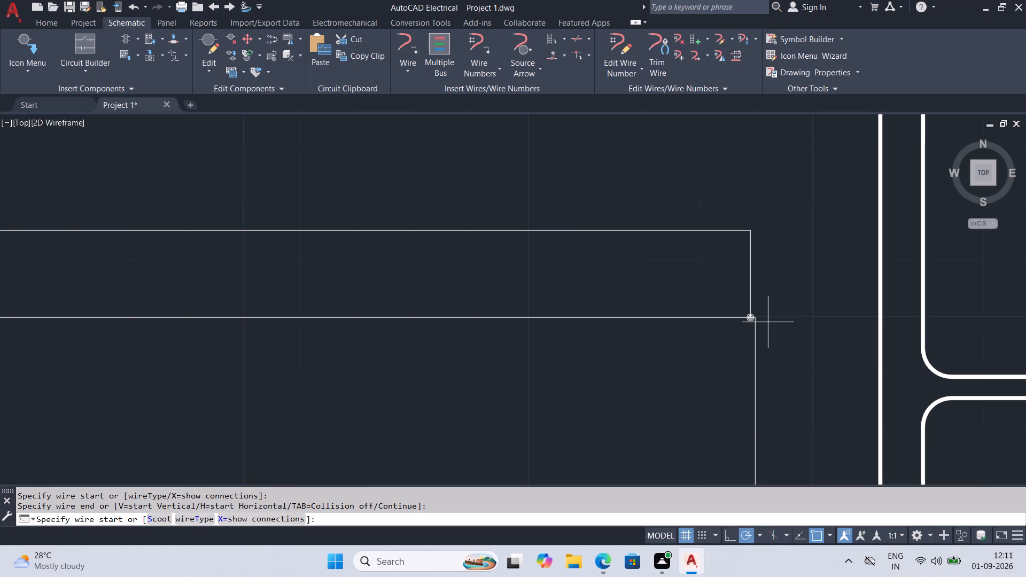
# Lengthen the three horizontal bus wires above the motor circuits toward the title block, ending just past the rectangular wire frame's edge.
pyautogui.scroll(-2, 725, 338)
pyautogui.scroll(-1, 580, 355)
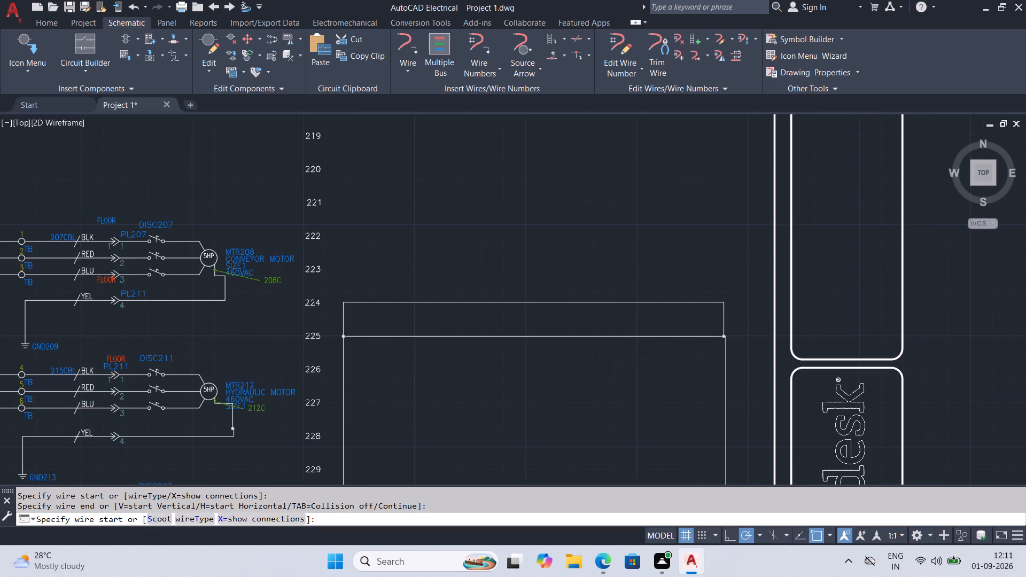
pyautogui.scroll(-1, 578, 378)
pyautogui.moveTo(578, 378); pyautogui.dragTo(605, 342, button='middle')
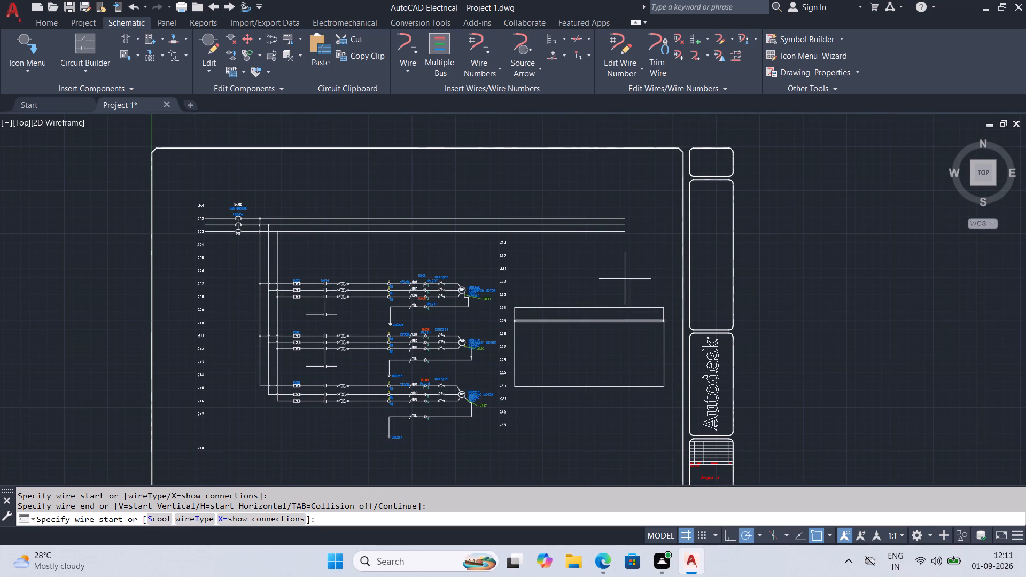
pyautogui.press('Escape')
pyautogui.click(635, 212)
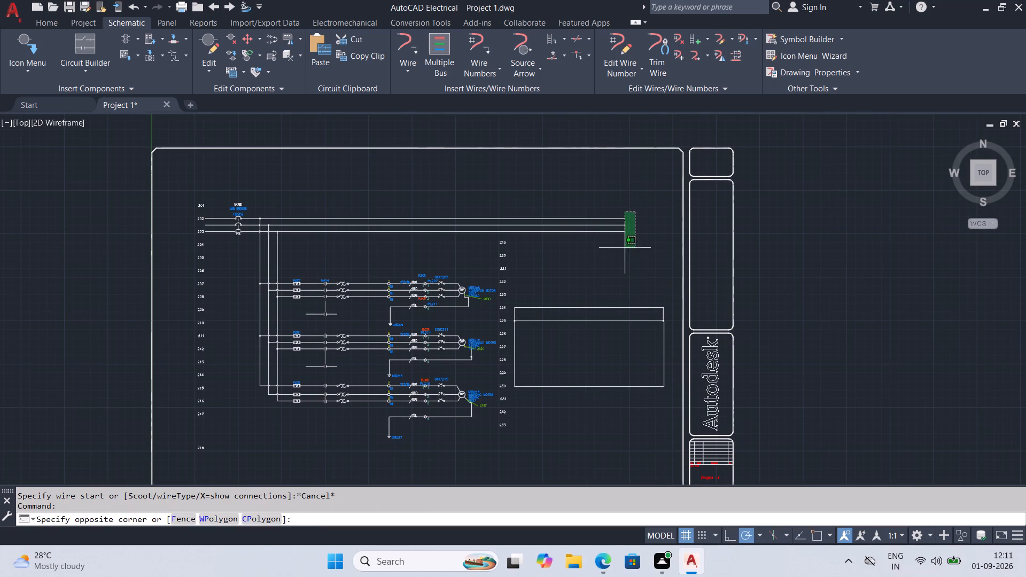
pyautogui.click(623, 253)
pyautogui.scroll(2, 638, 245)
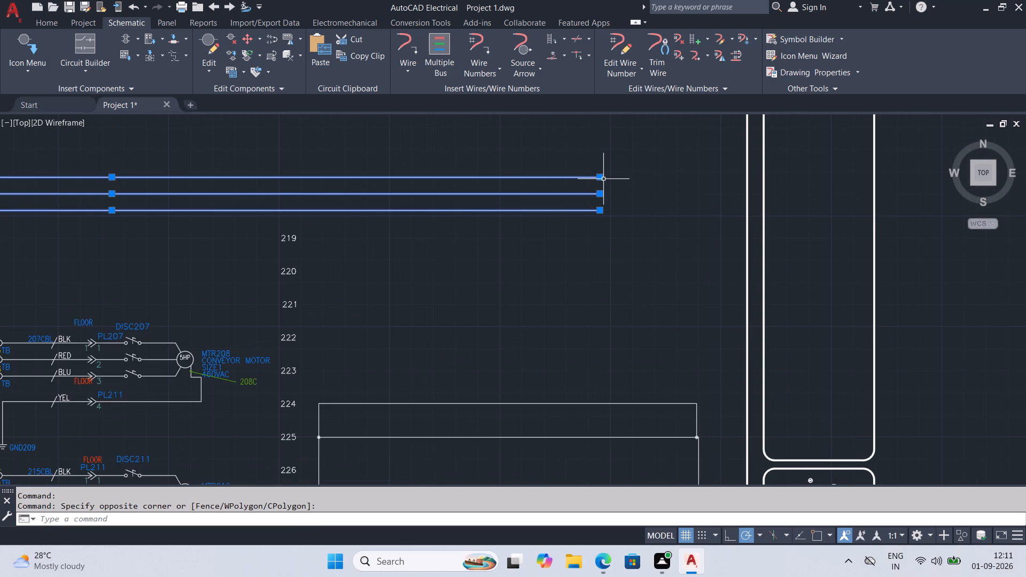
pyautogui.click(634, 212)
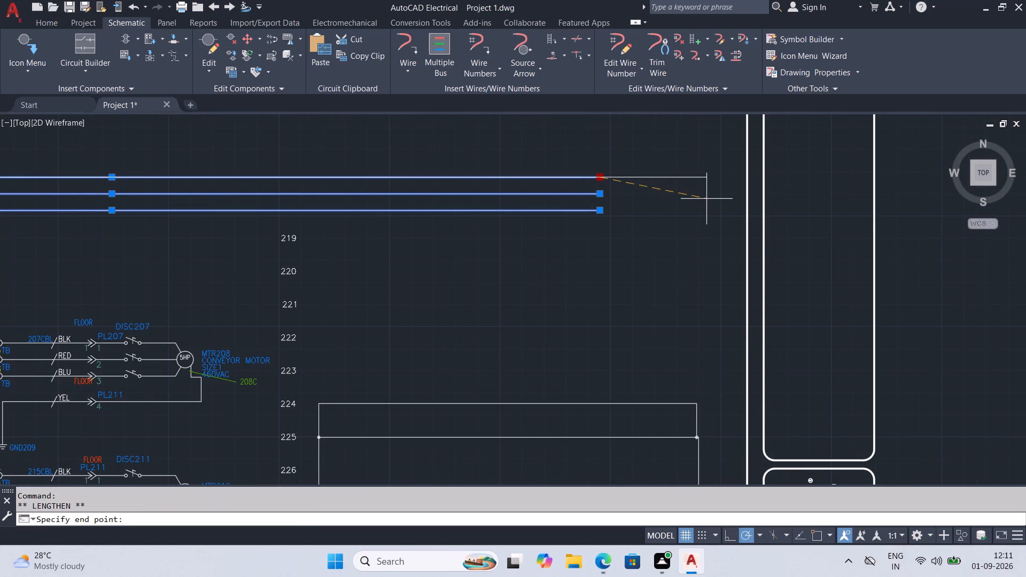
pyautogui.click(724, 194)
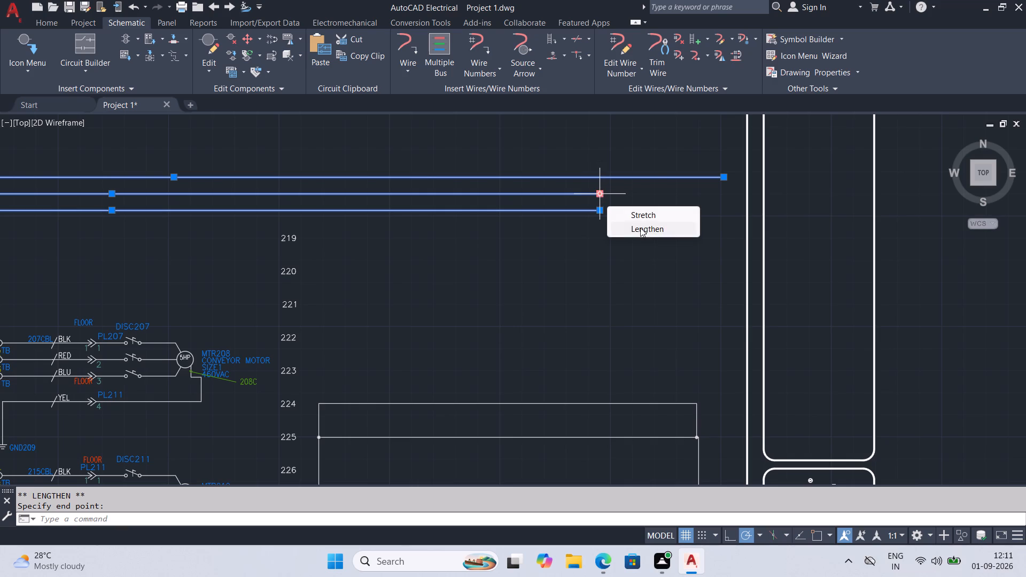
pyautogui.click(642, 228)
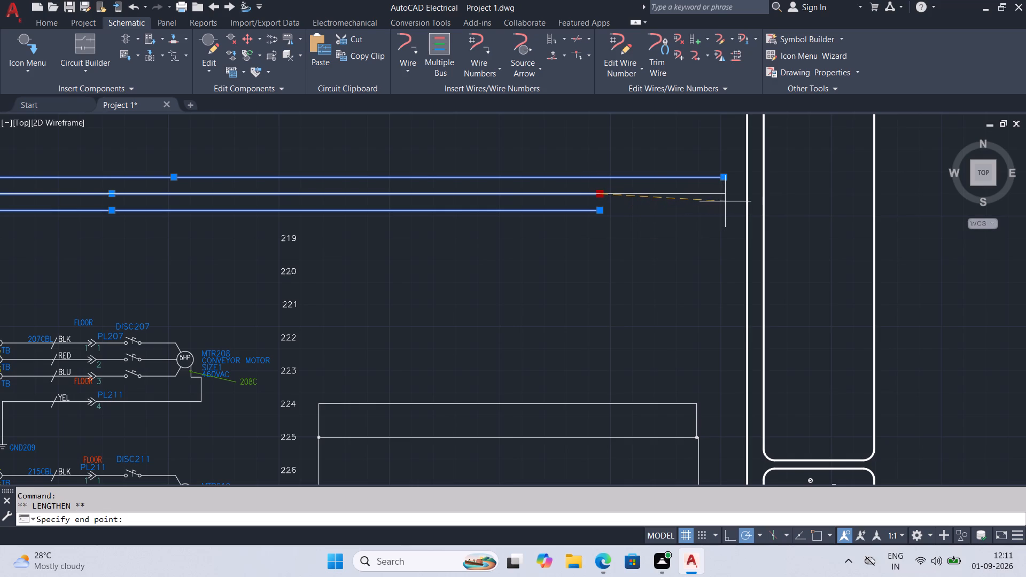
pyautogui.click(725, 201)
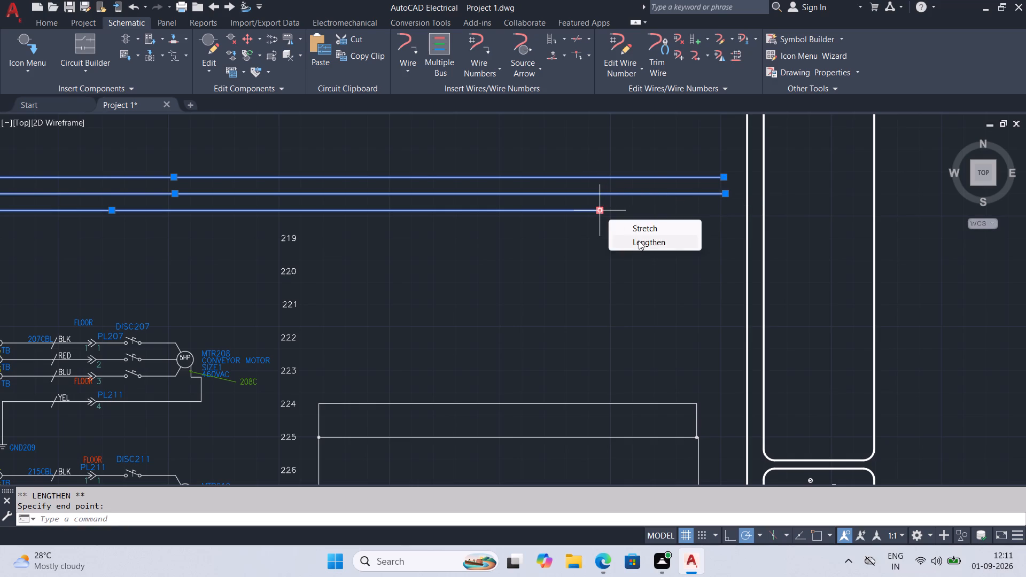
pyautogui.click(639, 240)
pyautogui.click(725, 224)
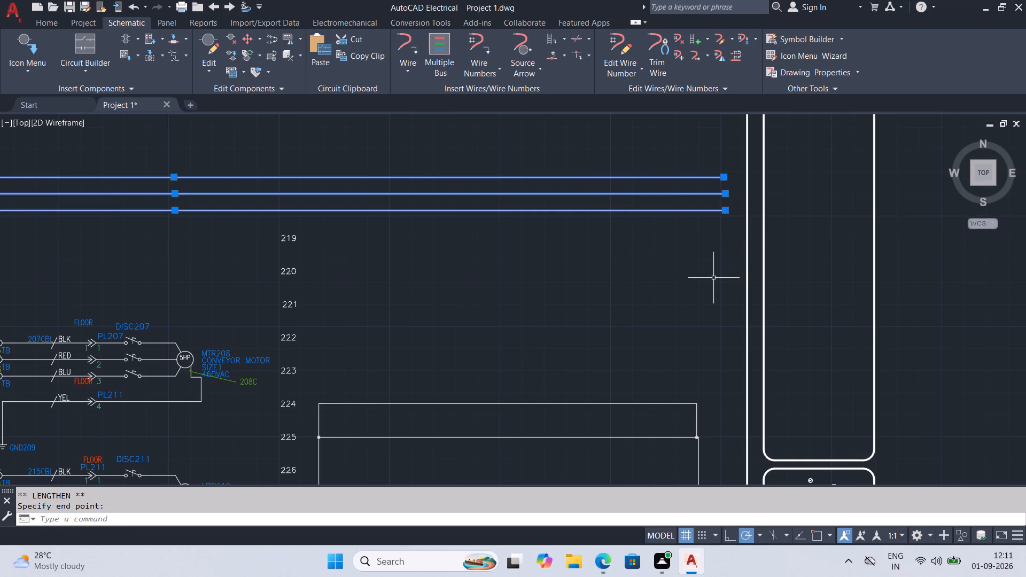
# Save the drawing.
pyautogui.hotkey('ctrl', 's')
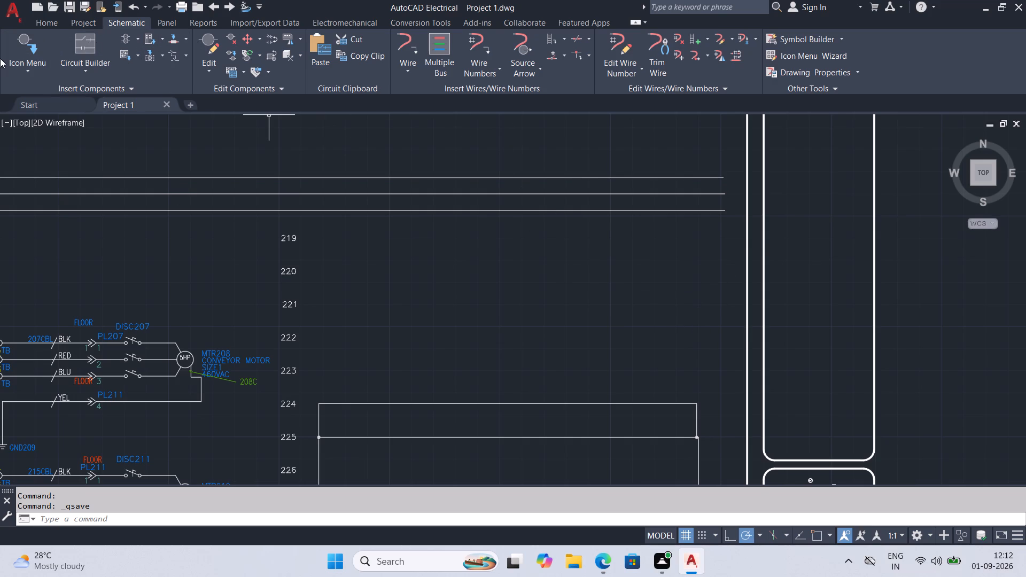
# Examine the Miscellaneous, Power Supplies, Heating Elements and One-Line Components categories of the NFPA schematic symbol library.
pyautogui.click(23, 50)
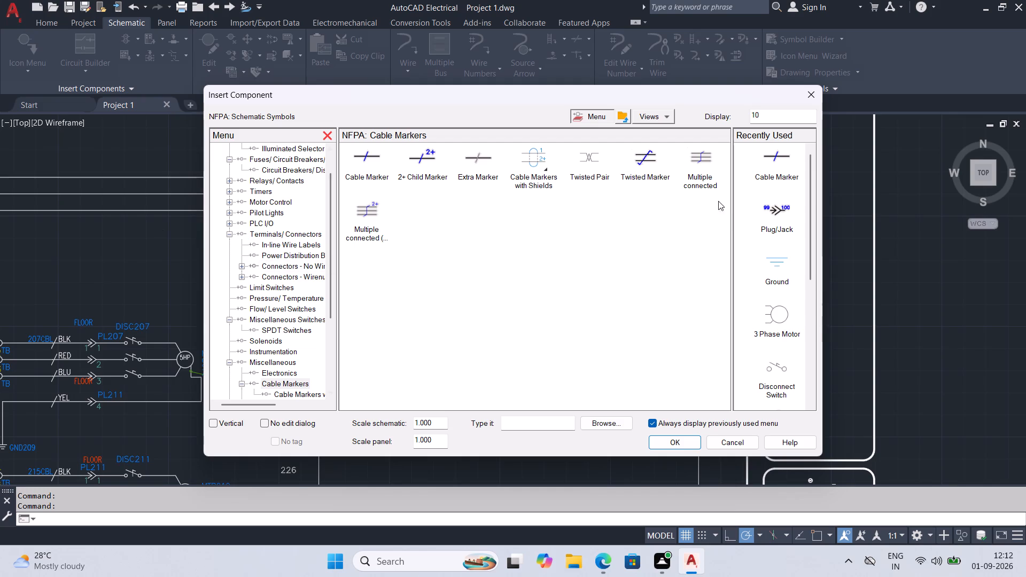
pyautogui.scroll(-3, 290, 393)
pyautogui.click(279, 262)
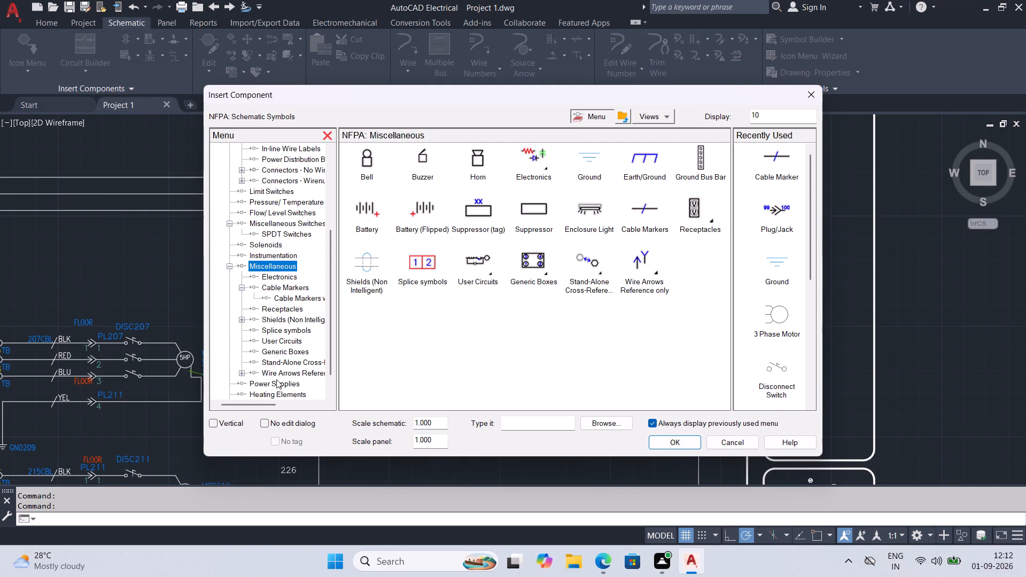
pyautogui.scroll(-1, 281, 393)
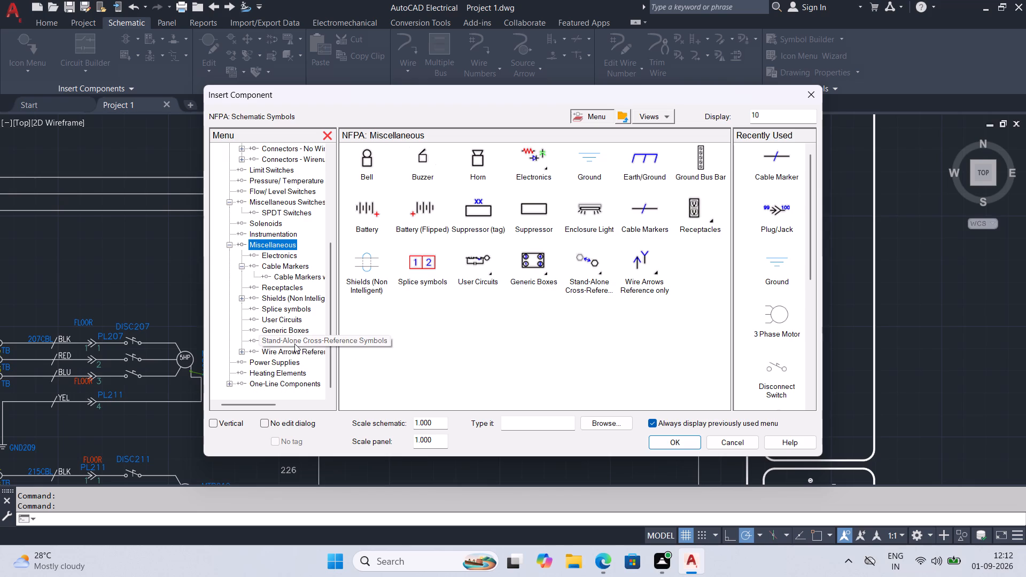
pyautogui.scroll(-1, 279, 384)
pyautogui.click(283, 363)
pyautogui.click(283, 371)
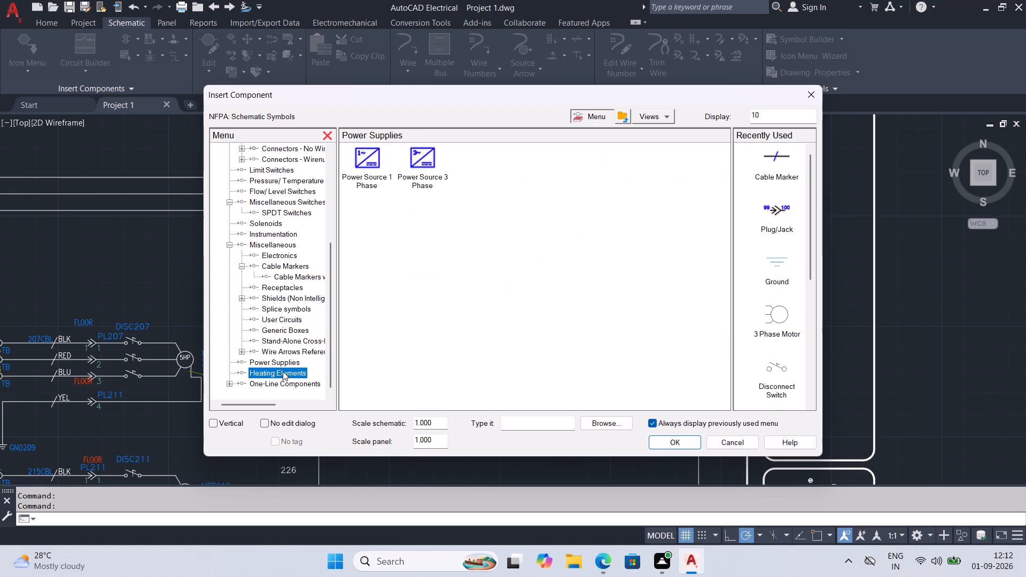
pyautogui.click(284, 384)
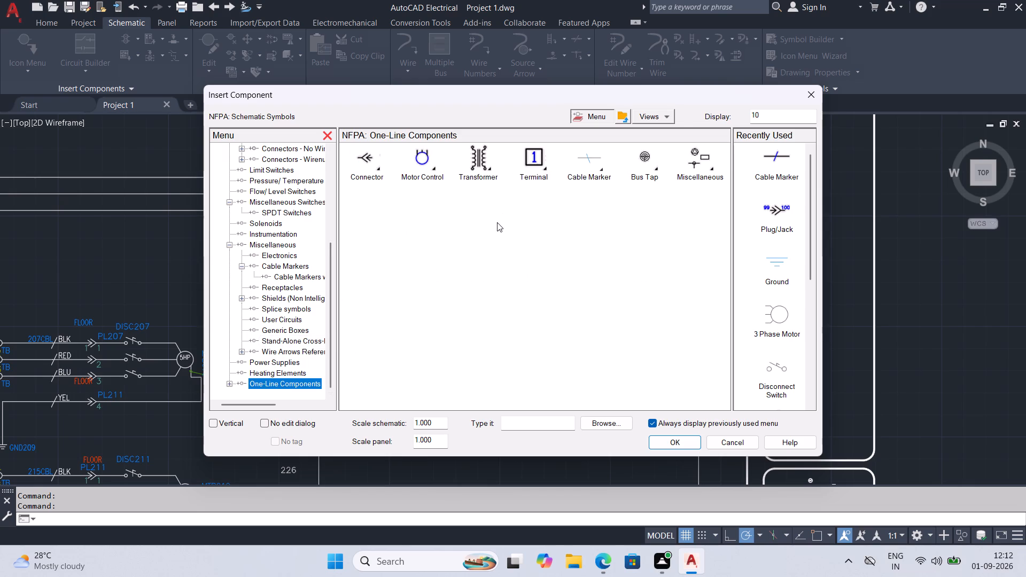
# Examine the schematic symbol categories from Miscellaneous Switches through Solenoids, Cable Markers and Generic Boxes to Wire Arrows Reference only.
pyautogui.click(289, 202)
pyautogui.click(289, 207)
pyautogui.click(289, 215)
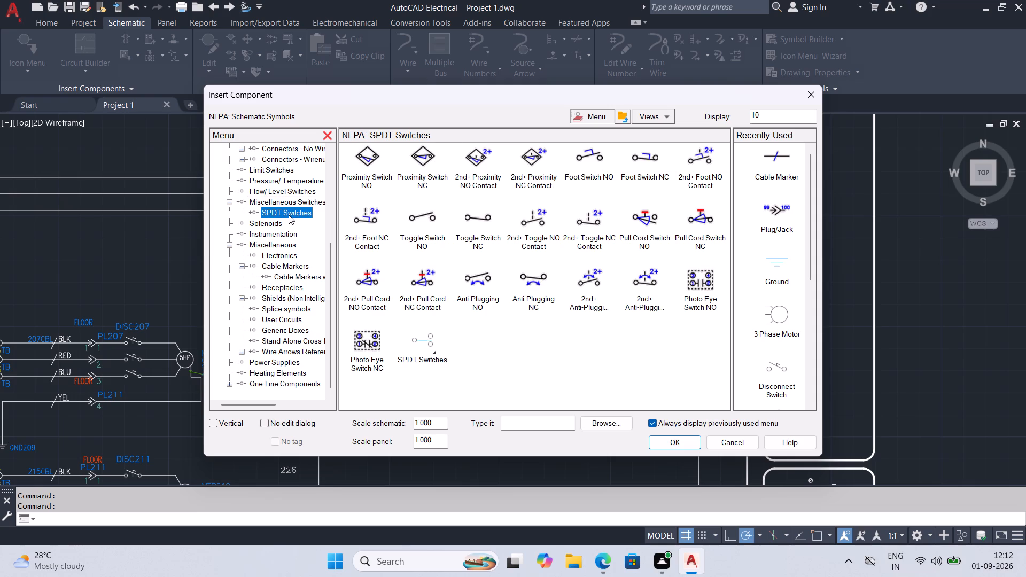
pyautogui.click(277, 223)
pyautogui.click(281, 235)
pyautogui.click(283, 246)
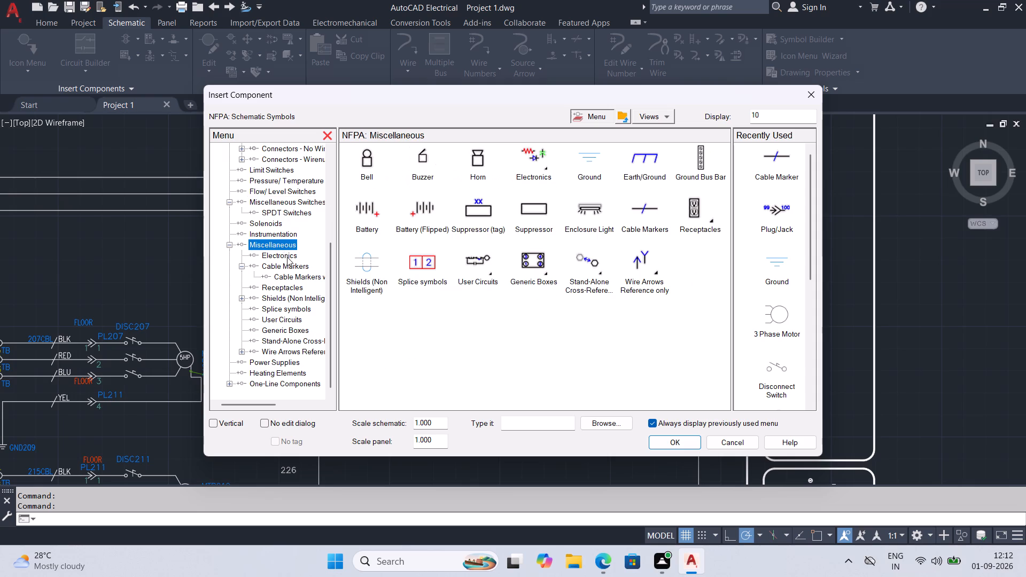
pyautogui.click(287, 257)
pyautogui.click(293, 267)
pyautogui.click(300, 276)
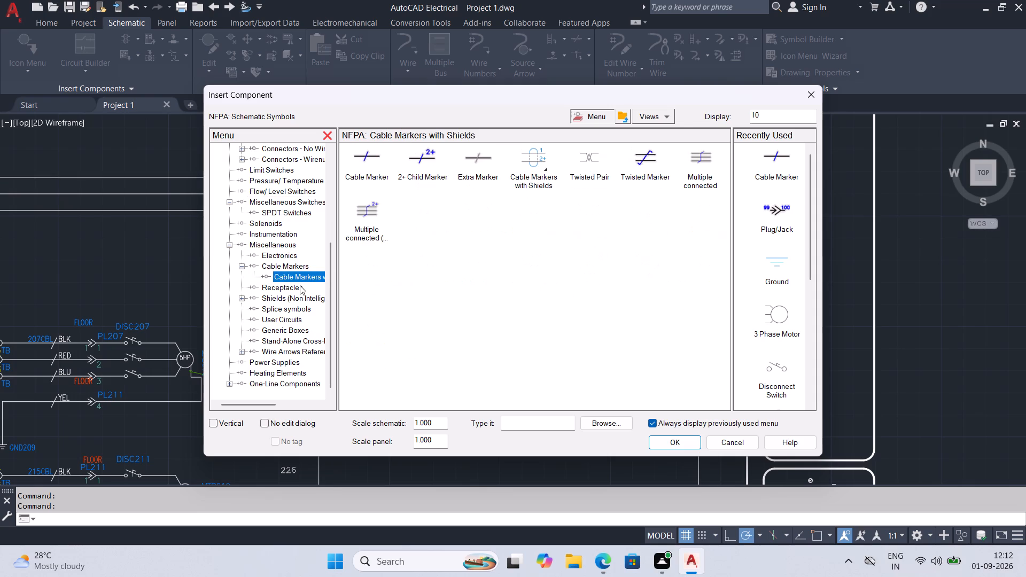
pyautogui.click(300, 285)
pyautogui.click(304, 298)
pyautogui.click(301, 307)
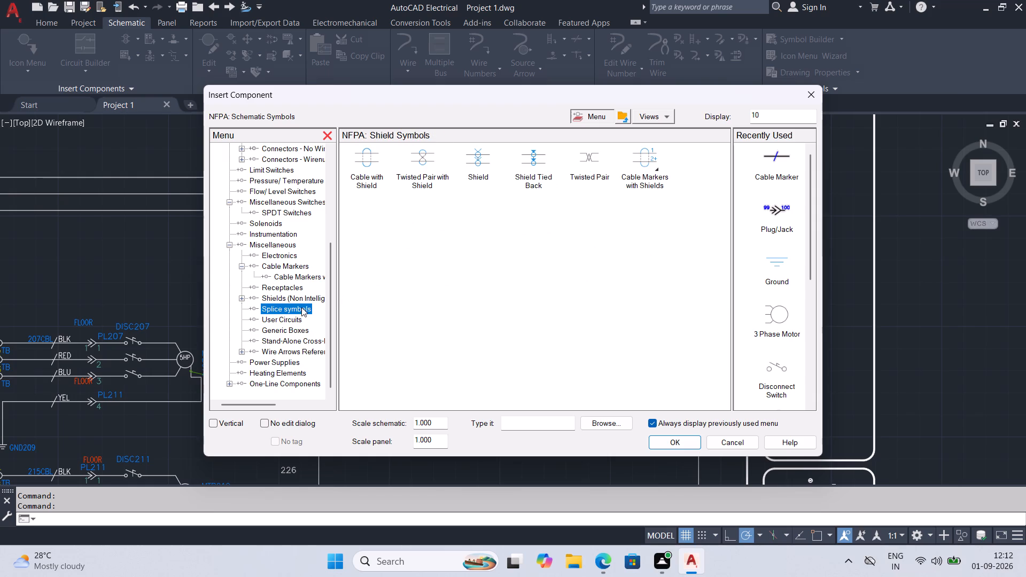
pyautogui.click(297, 318)
pyautogui.click(297, 329)
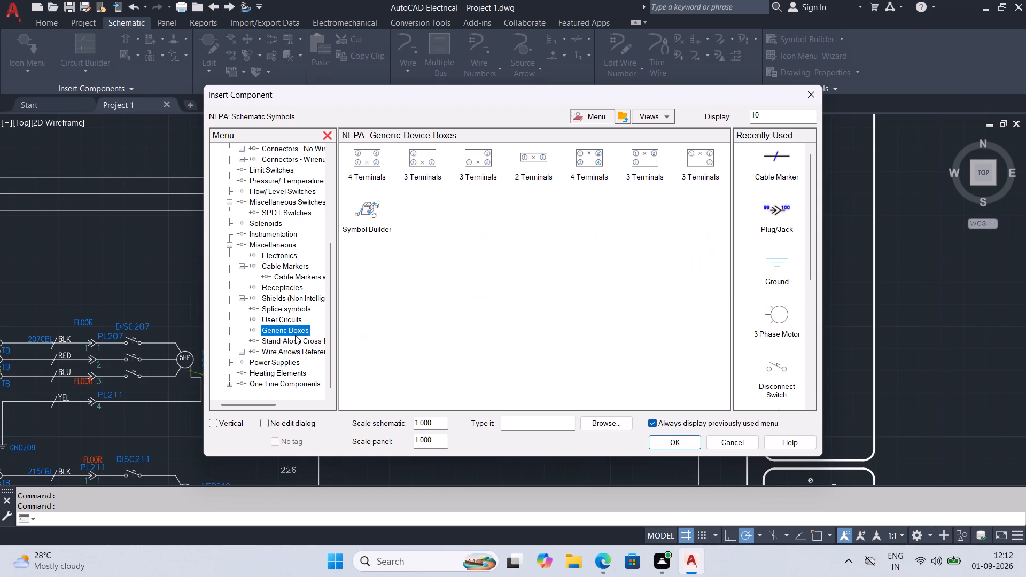
pyautogui.click(297, 341)
pyautogui.click(297, 353)
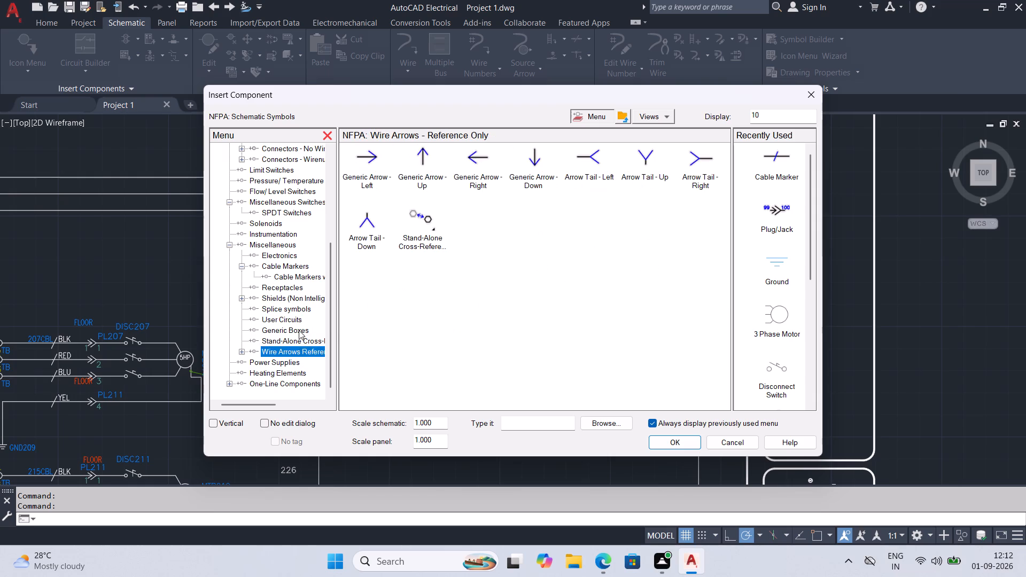
# Examine the schematic symbol categories from Relays/Contacts through PLC I/O, Terminals/Connectors and the switch types to Instrumentation.
pyautogui.scroll(8, 303, 289)
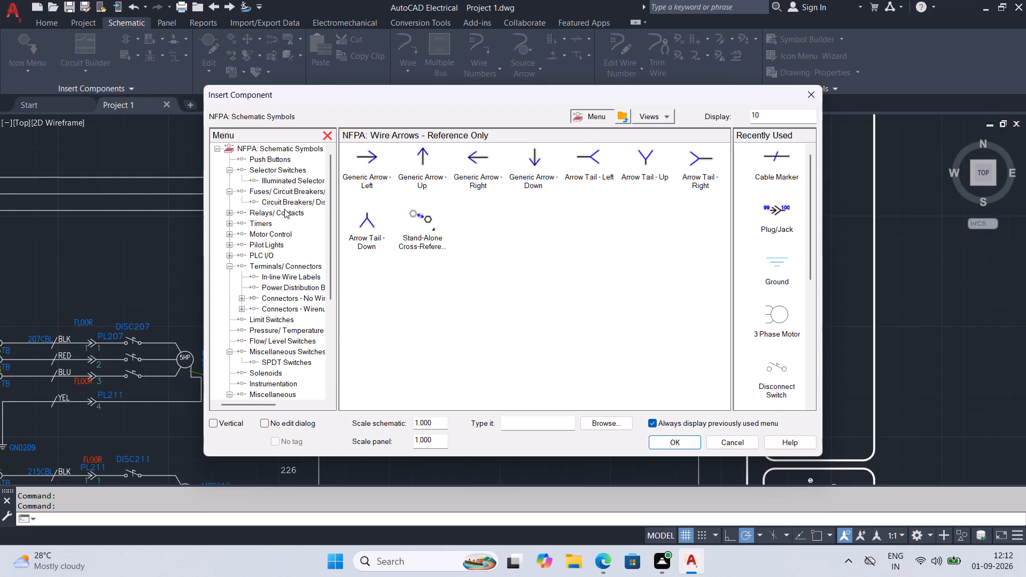
pyautogui.click(284, 208)
pyautogui.click(278, 223)
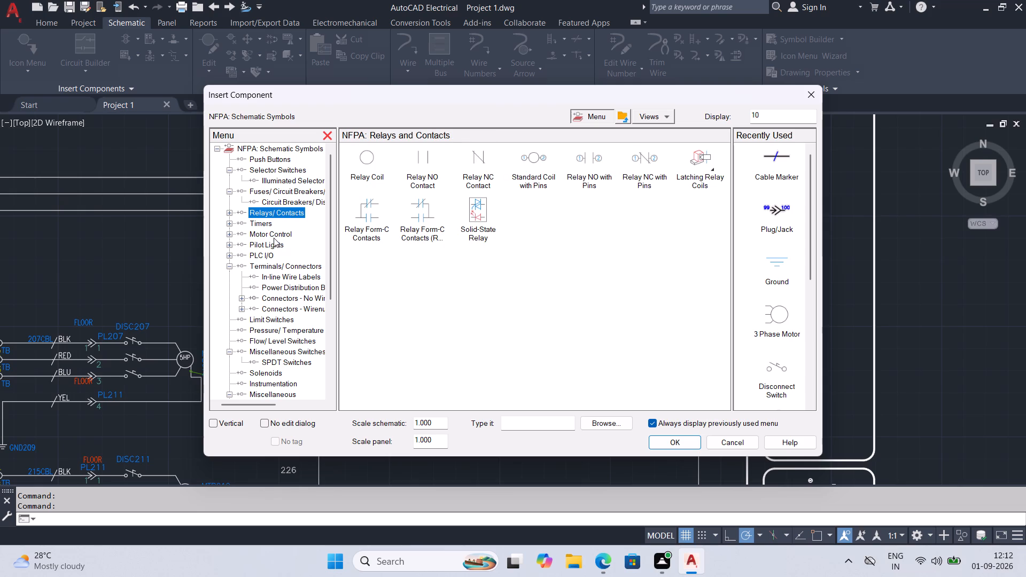
pyautogui.click(271, 232)
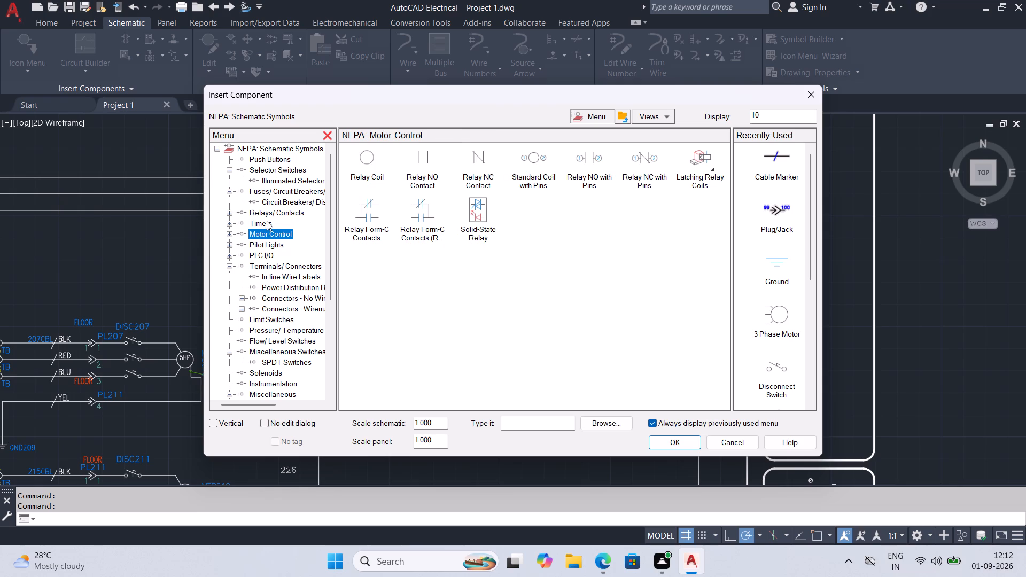
pyautogui.click(256, 247)
pyautogui.click(259, 254)
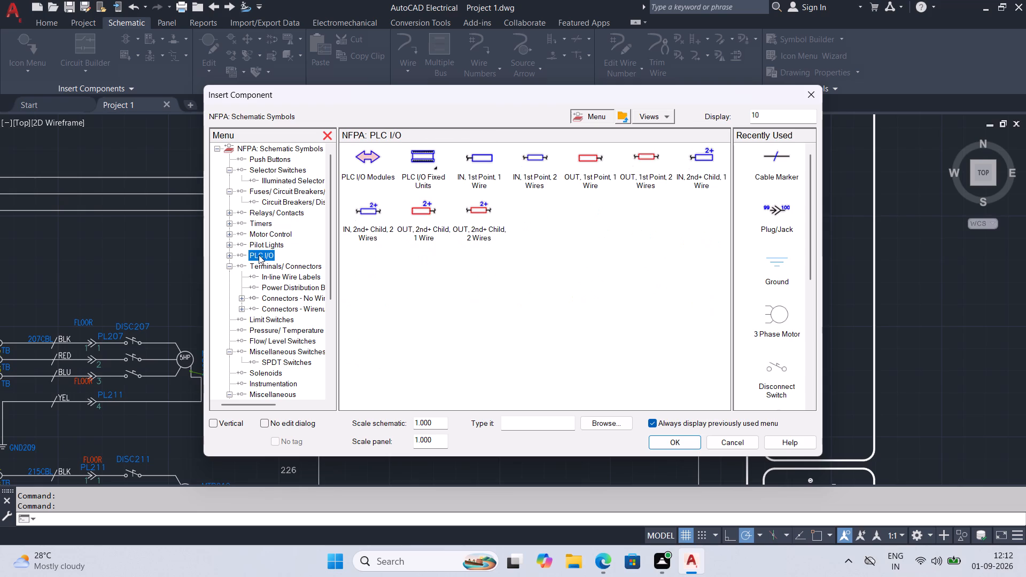
pyautogui.click(262, 265)
pyautogui.click(271, 278)
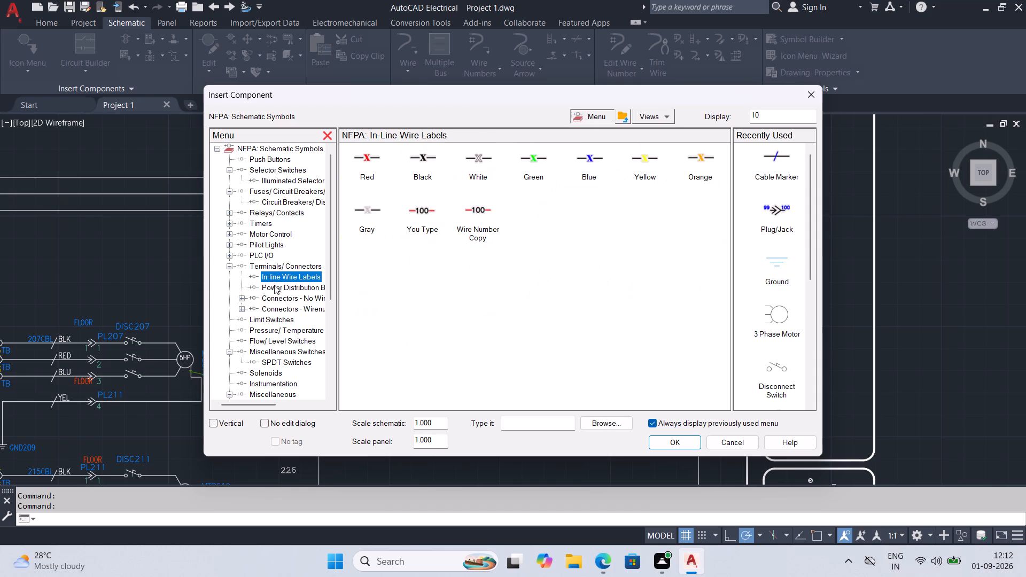
pyautogui.click(275, 285)
pyautogui.click(278, 296)
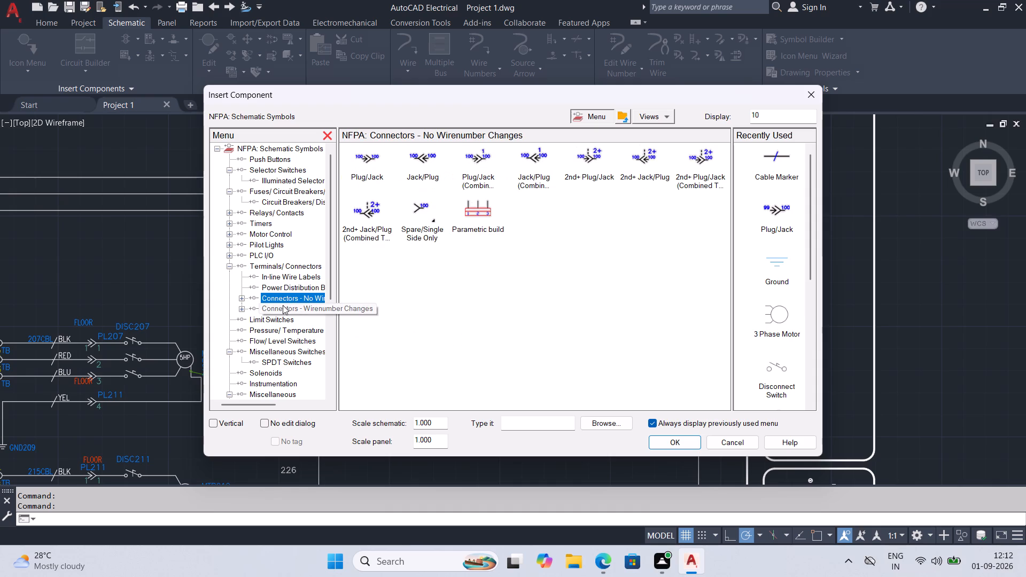
pyautogui.click(283, 305)
pyautogui.click(284, 322)
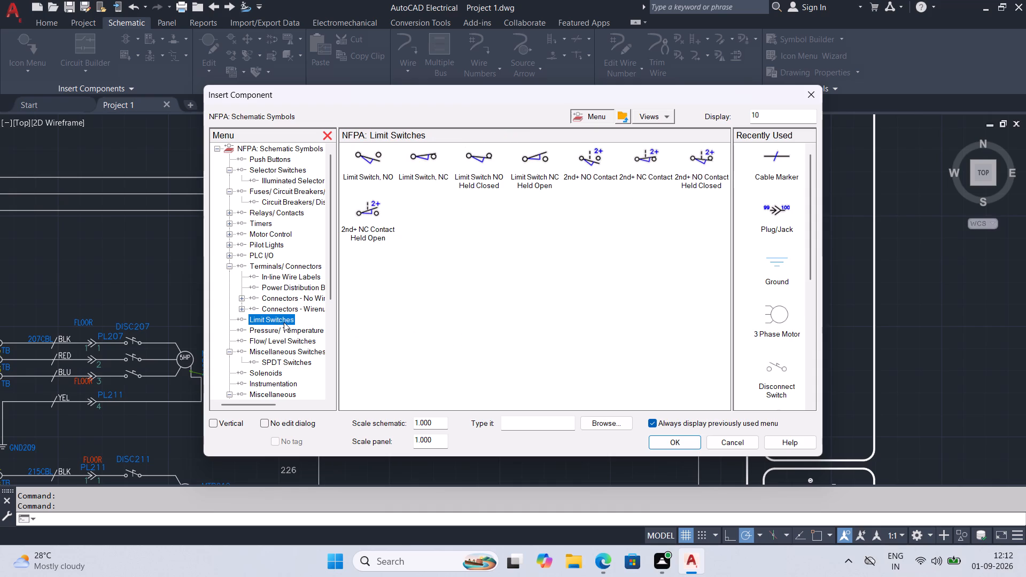
pyautogui.click(283, 334)
pyautogui.click(286, 337)
pyautogui.click(290, 348)
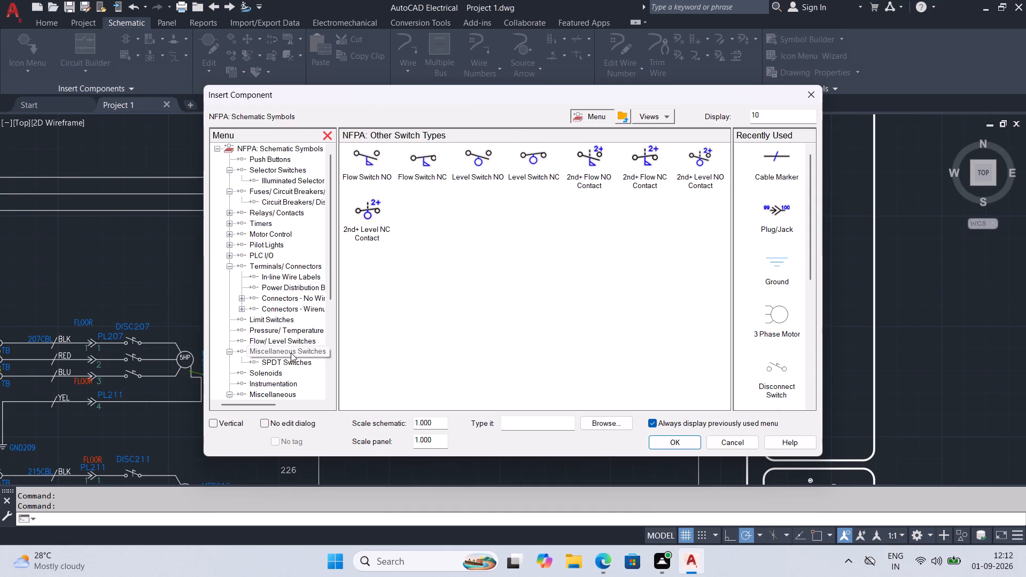
pyautogui.click(292, 356)
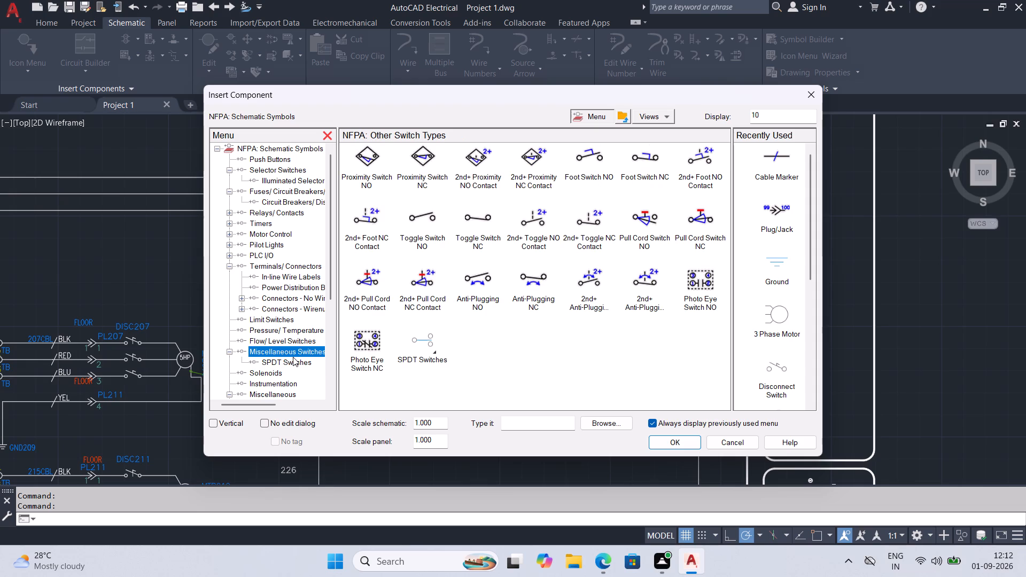
pyautogui.click(293, 362)
pyautogui.click(278, 370)
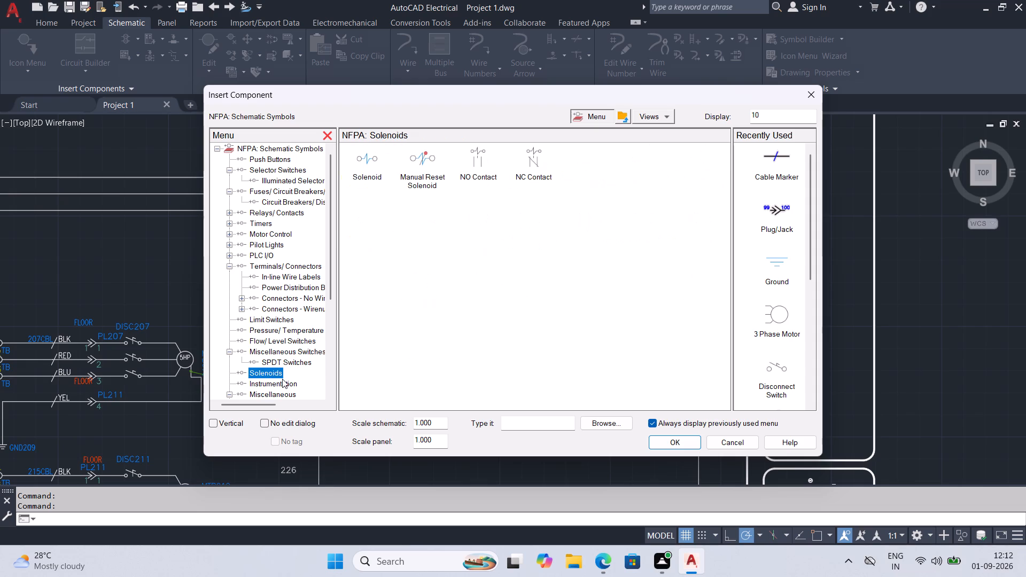
pyautogui.click(282, 380)
# Insert the Transformer Dual symbol from the fuses, circuit breakers and transformers category onto the wire frame's top wire at line 224.
pyautogui.scroll(4, 293, 294)
pyautogui.scroll(2, 265, 180)
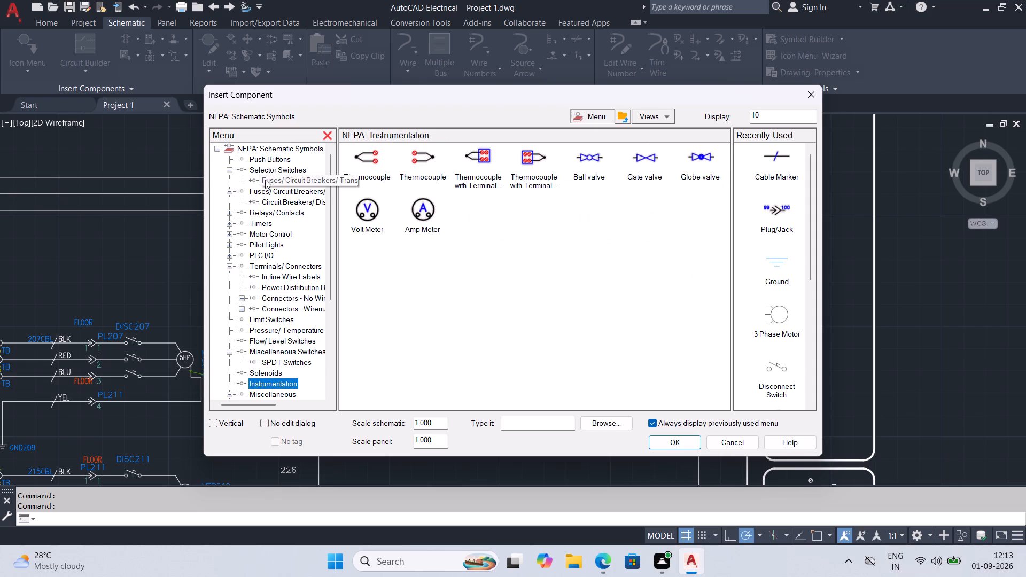
pyautogui.click(281, 158)
pyautogui.click(281, 169)
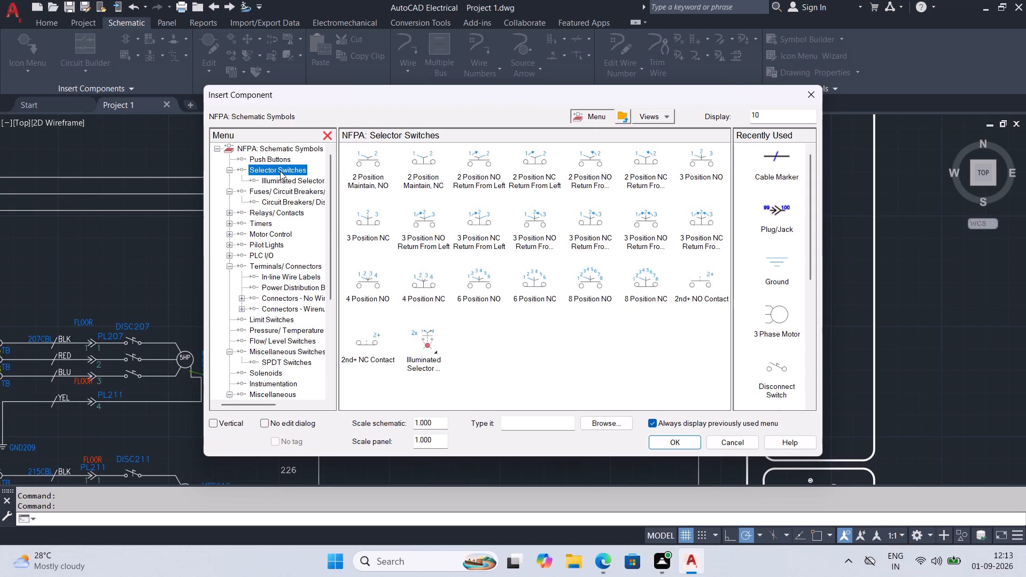
pyautogui.click(279, 184)
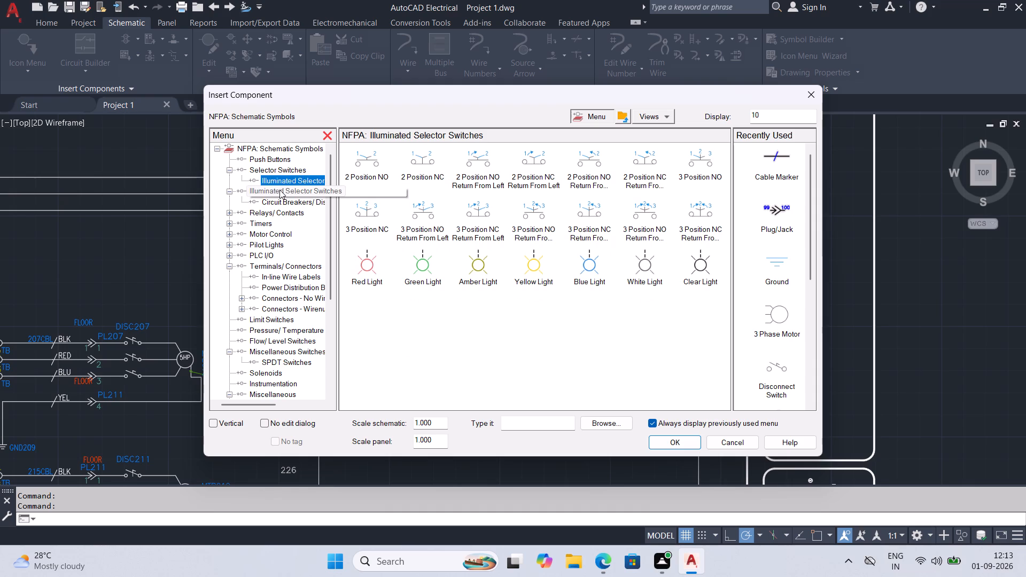
pyautogui.click(279, 190)
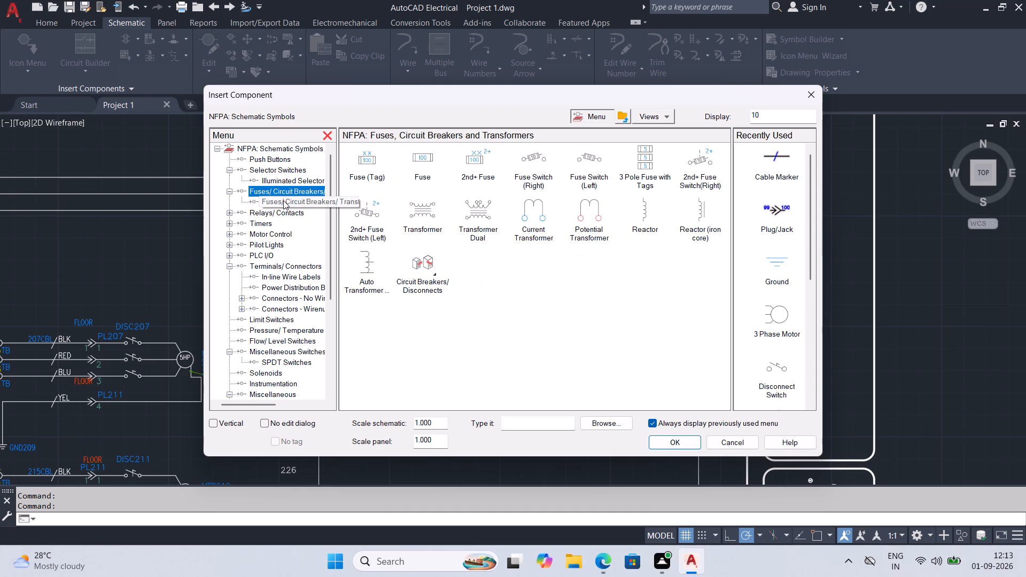
pyautogui.click(477, 212)
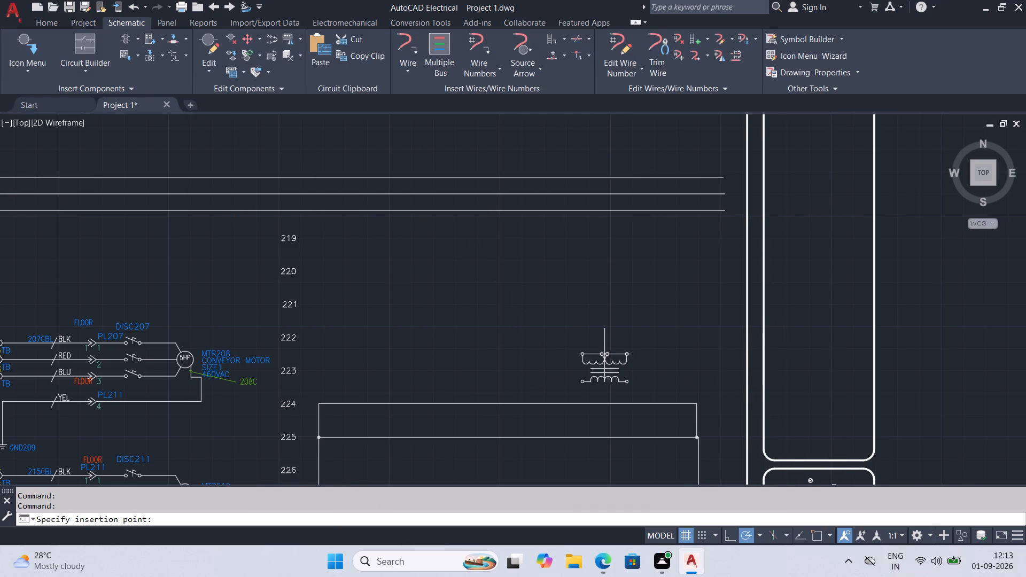
pyautogui.scroll(-1, 600, 351)
pyautogui.moveTo(589, 349); pyautogui.dragTo(559, 207, button='middle')
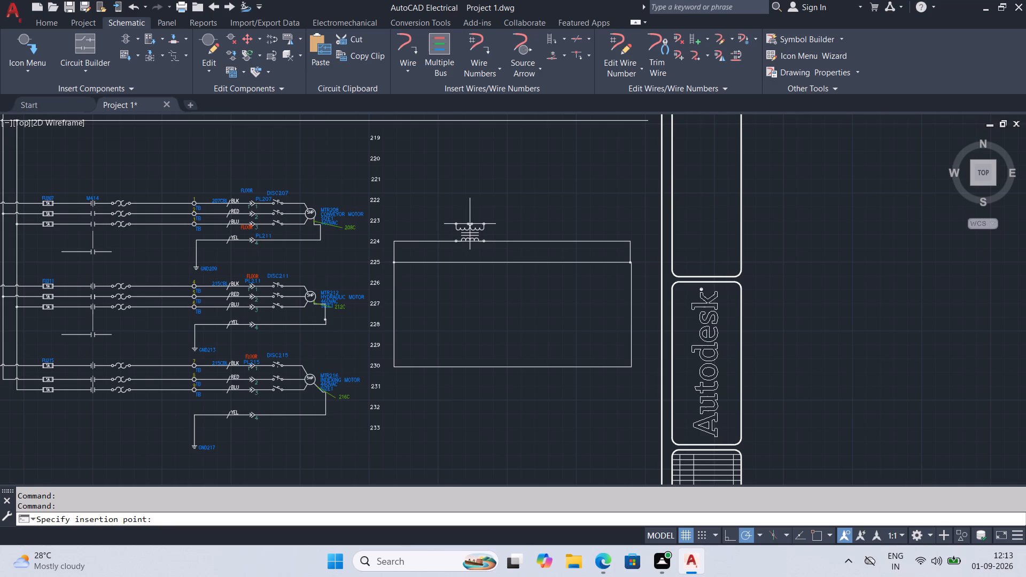
pyautogui.click(470, 224)
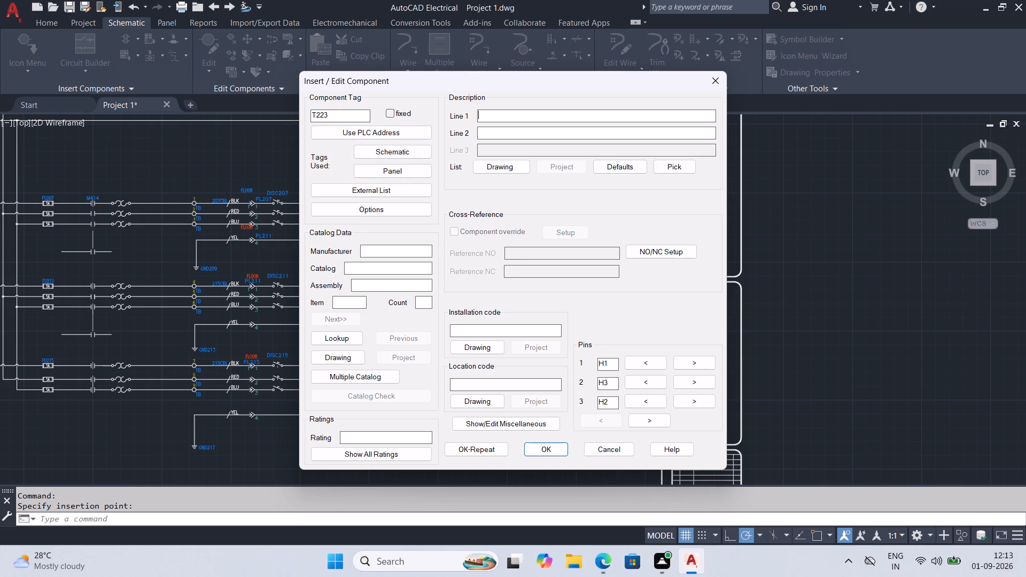
# Set the new transformer's component tag to T224.
pyautogui.scroll(-2, 175, 284)
pyautogui.moveTo(445, 76); pyautogui.dragTo(630, 113)
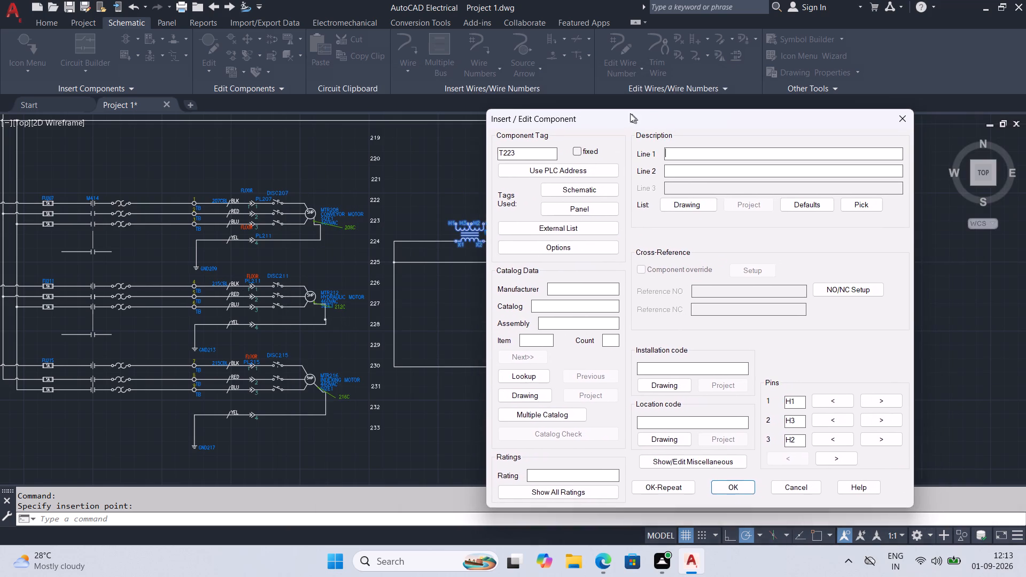
pyautogui.moveTo(630, 113); pyautogui.dragTo(500, 84)
pyautogui.click(395, 121)
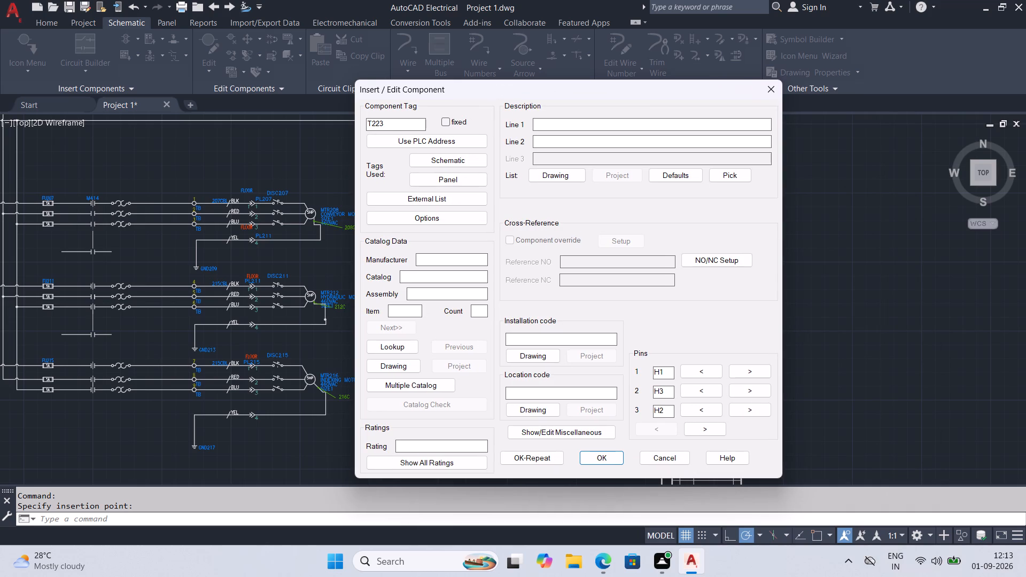
pyautogui.press('BackSpace')
pyautogui.press('4')
# Enter the transformer's description as PRIMARY 480V on line 1 and SECONDARY 110V on line 2, and accept the component data.
pyautogui.click(564, 123)
pyautogui.write('PRIMARY')
pyautogui.press('space')
pyautogui.write('480V')
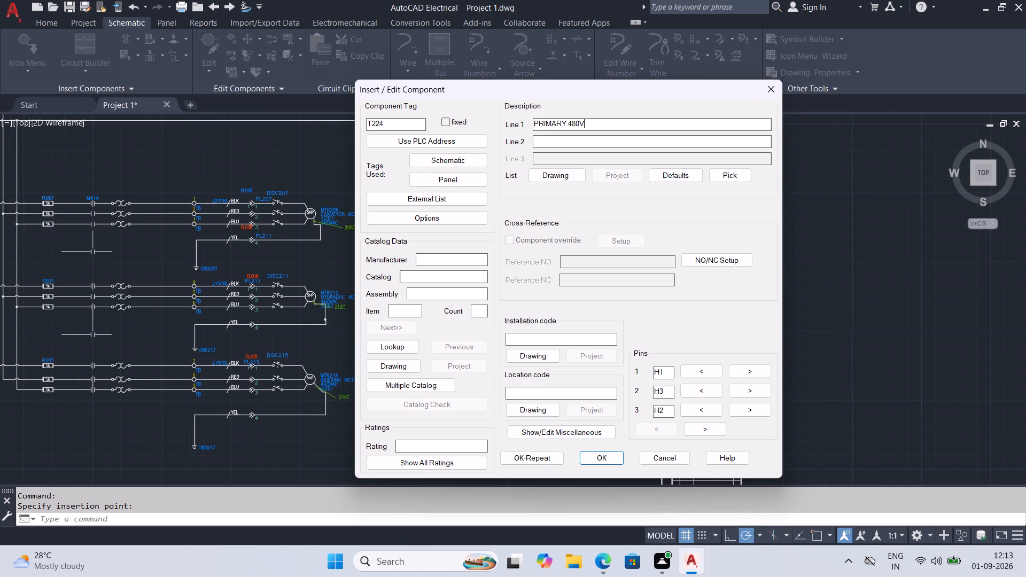
pyautogui.click(606, 145)
pyautogui.write('SEC')
pyautogui.press('o')
pyautogui.press('n')
pyautogui.write('DARY')
pyautogui.press('space')
pyautogui.write('110V')
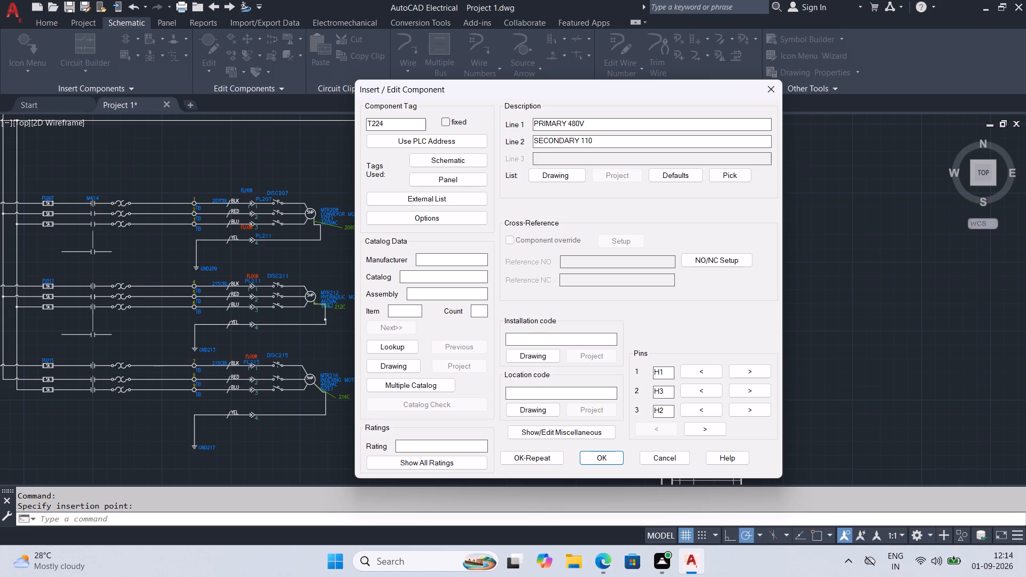
pyautogui.click(599, 465)
# Move transformer T224's two description texts slightly upward so they sit clear above the line 224 wire.
pyautogui.scroll(2, 478, 297)
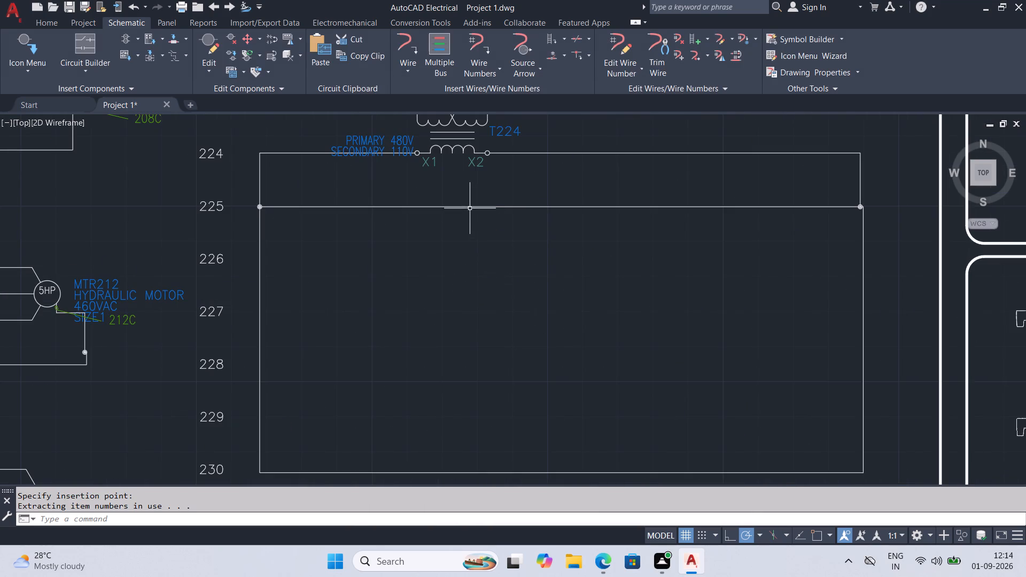
pyautogui.moveTo(469, 202); pyautogui.dragTo(512, 318, button='middle')
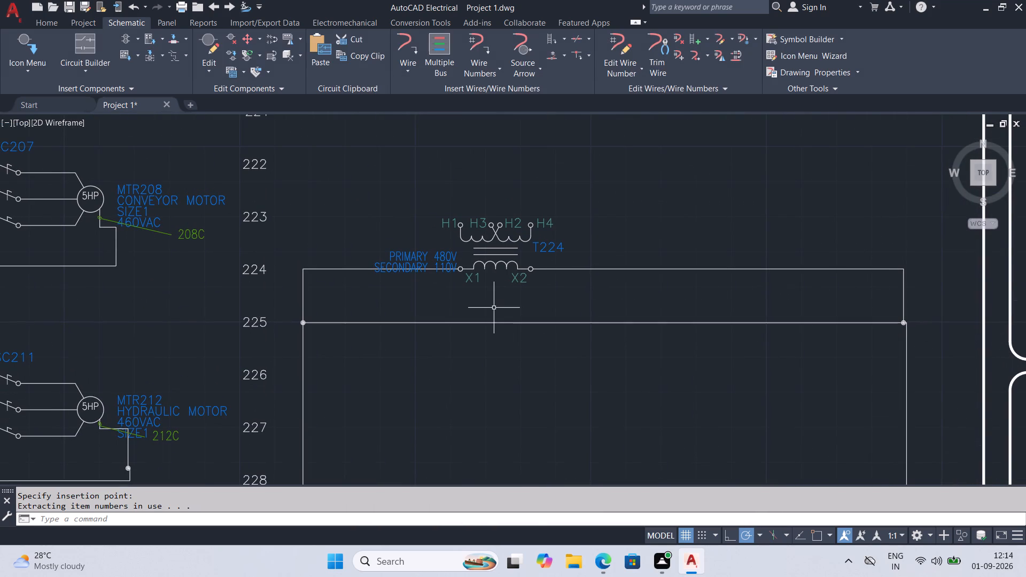
pyautogui.click(426, 253)
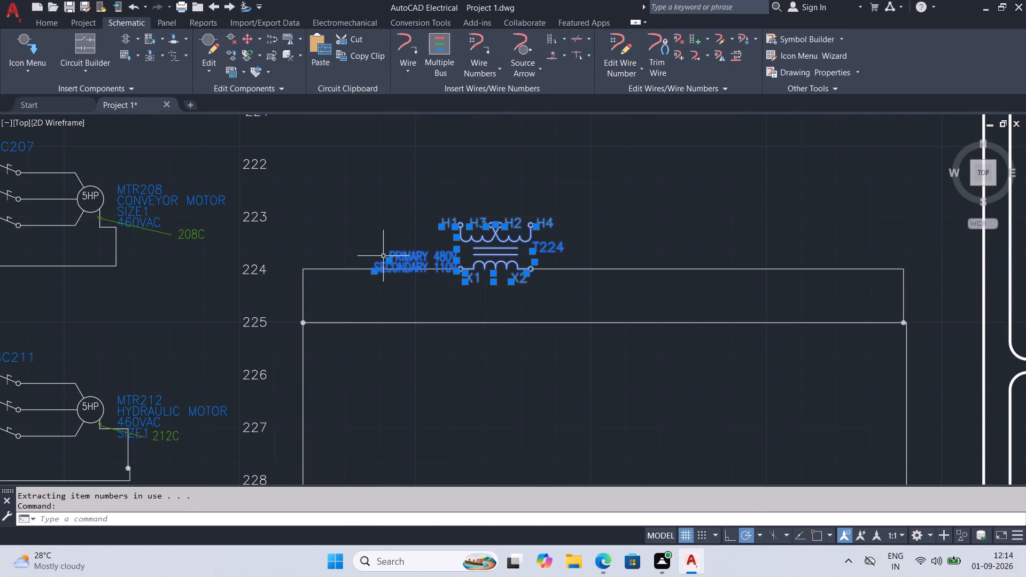
pyautogui.click(387, 262)
pyautogui.click(387, 253)
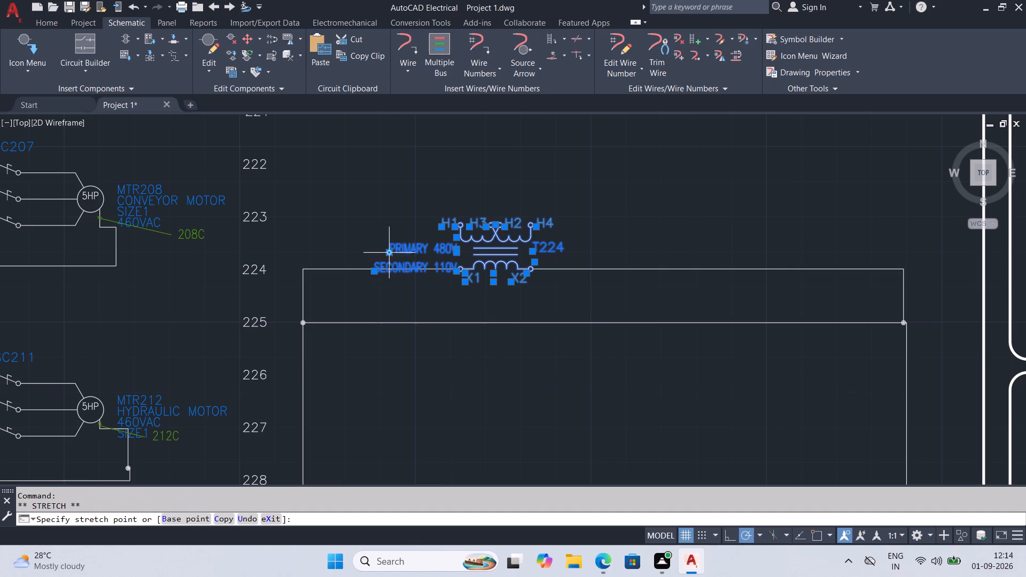
pyautogui.click(373, 273)
pyautogui.click(376, 266)
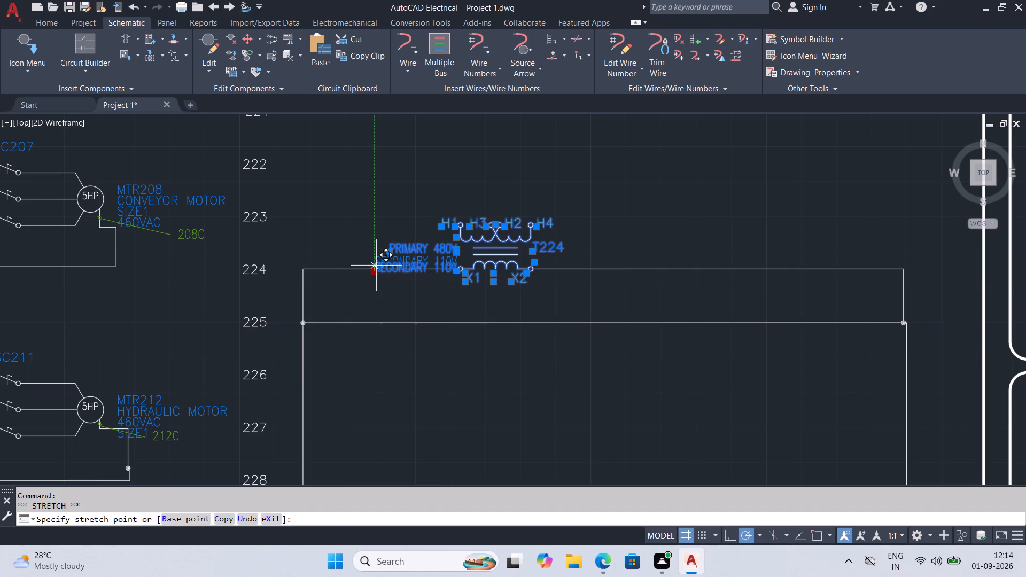
# Save the drawing.
pyautogui.hotkey('ctrl', 's')
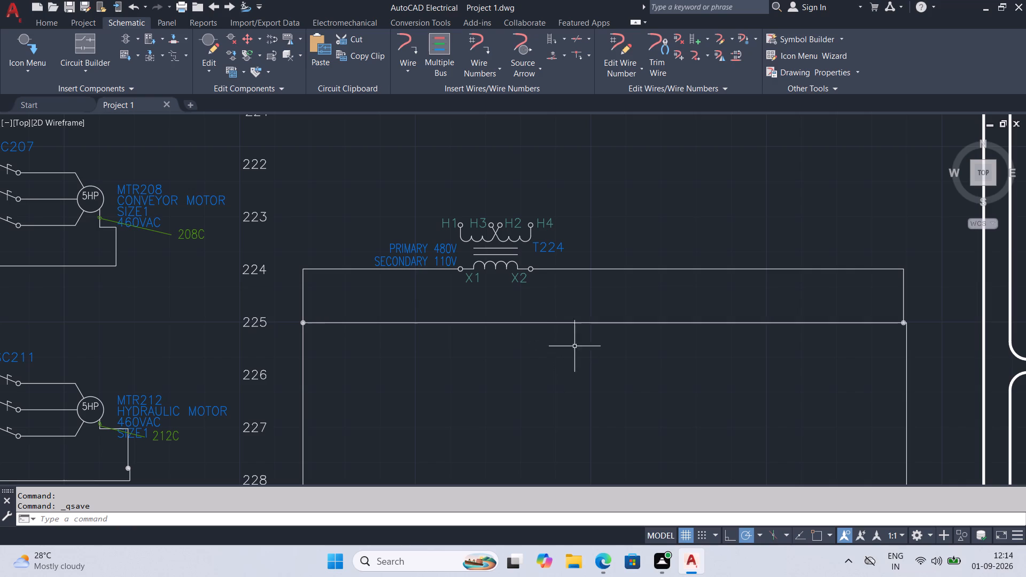
# Draw a vertical wire from transformer T224's H1 terminal up to the top line of the three-phase bus.
pyautogui.scroll(-1, 610, 249)
pyautogui.moveTo(609, 227); pyautogui.dragTo(585, 343, button='middle')
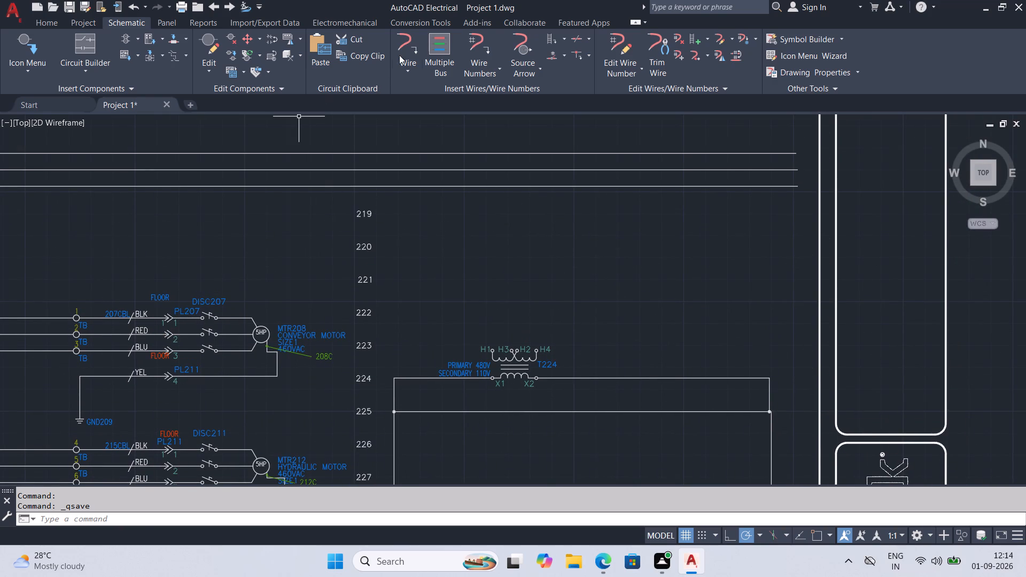
pyautogui.click(408, 41)
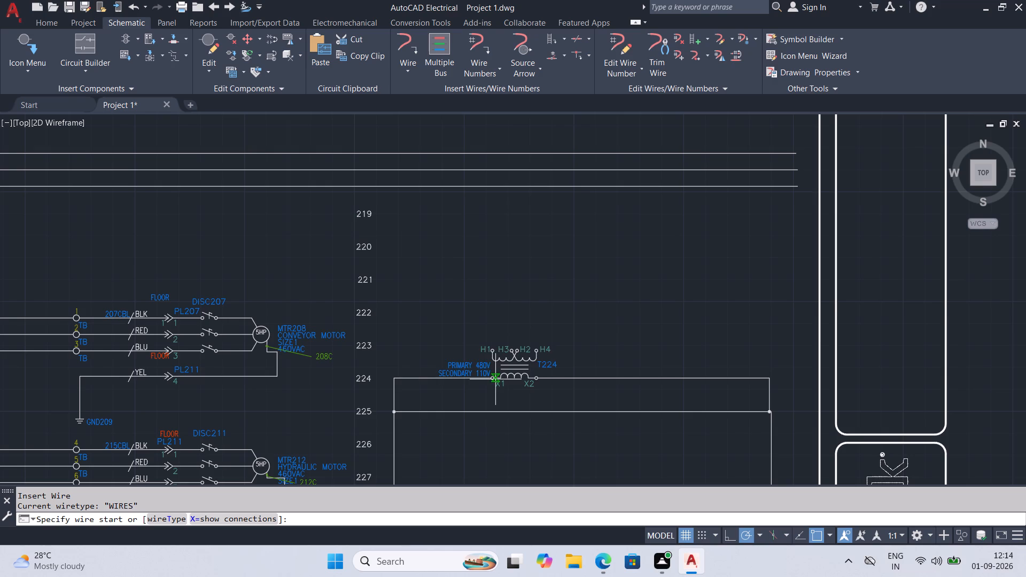
pyautogui.scroll(3, 494, 381)
pyautogui.scroll(-3, 480, 259)
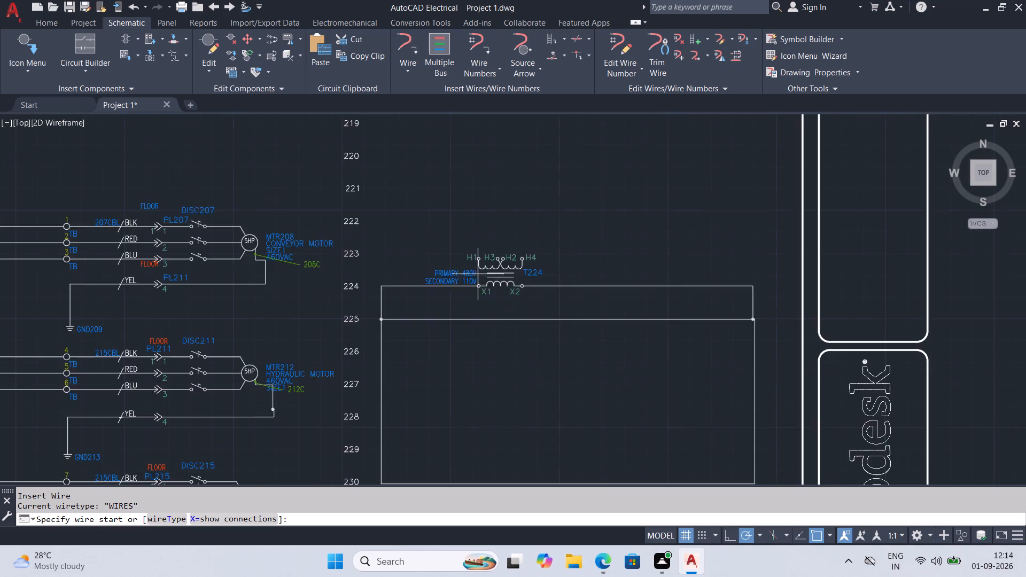
pyautogui.scroll(-2, 486, 290)
pyautogui.moveTo(508, 270); pyautogui.dragTo(492, 395, button='middle')
pyautogui.scroll(2, 473, 384)
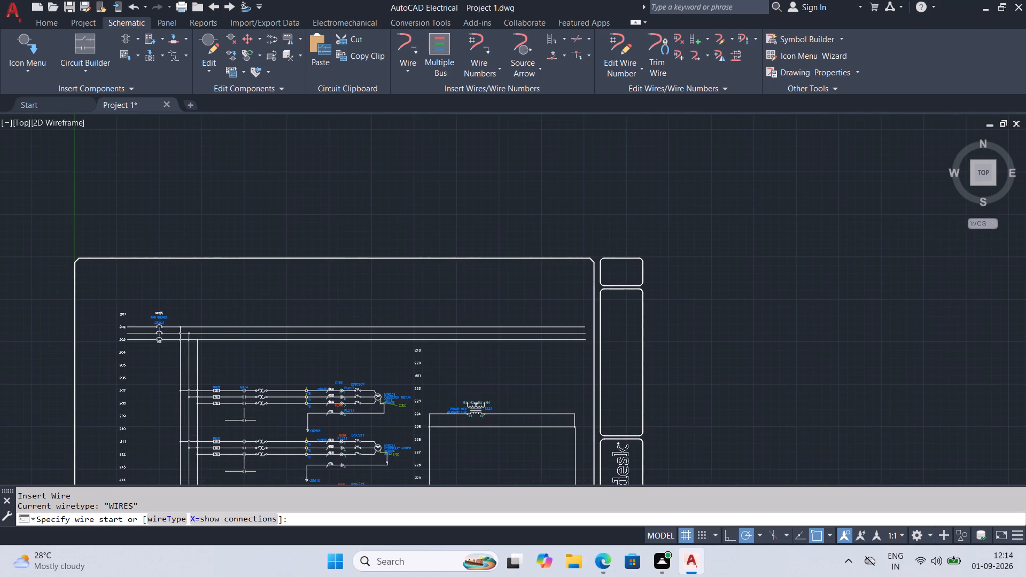
pyautogui.scroll(4, 451, 438)
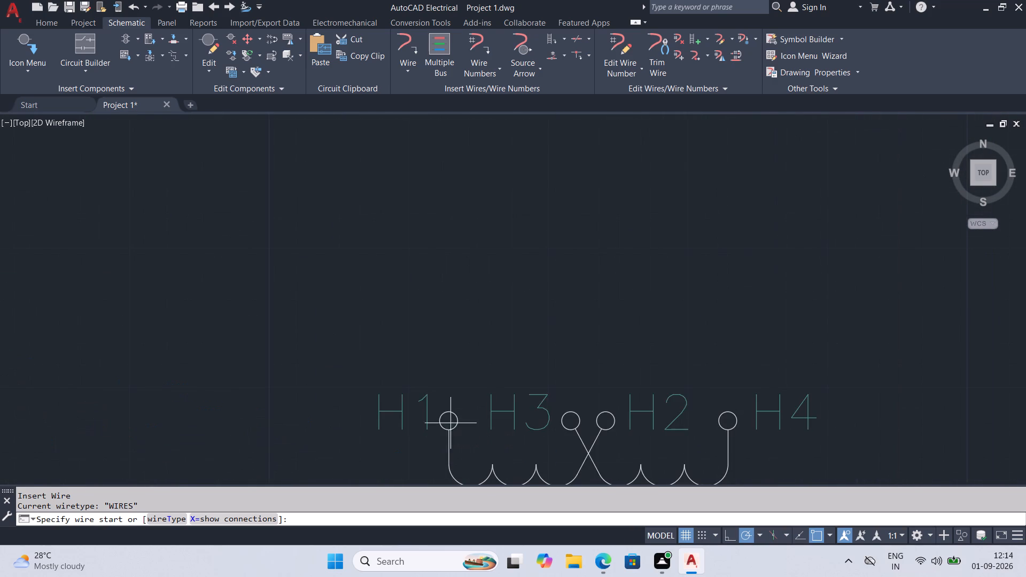
pyautogui.click(448, 412)
pyautogui.scroll(-3, 460, 356)
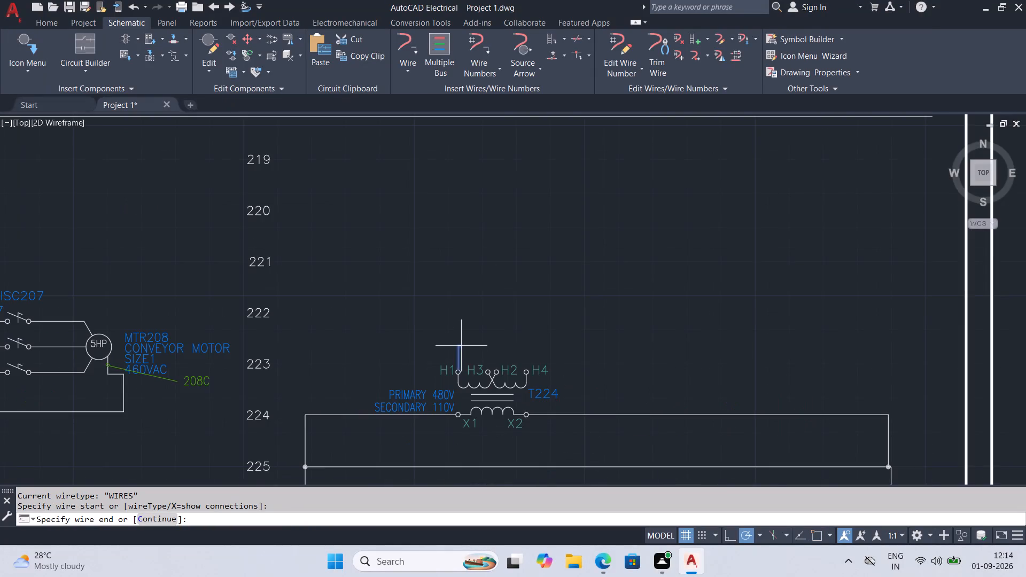
pyautogui.moveTo(462, 344); pyautogui.dragTo(463, 536, button='middle')
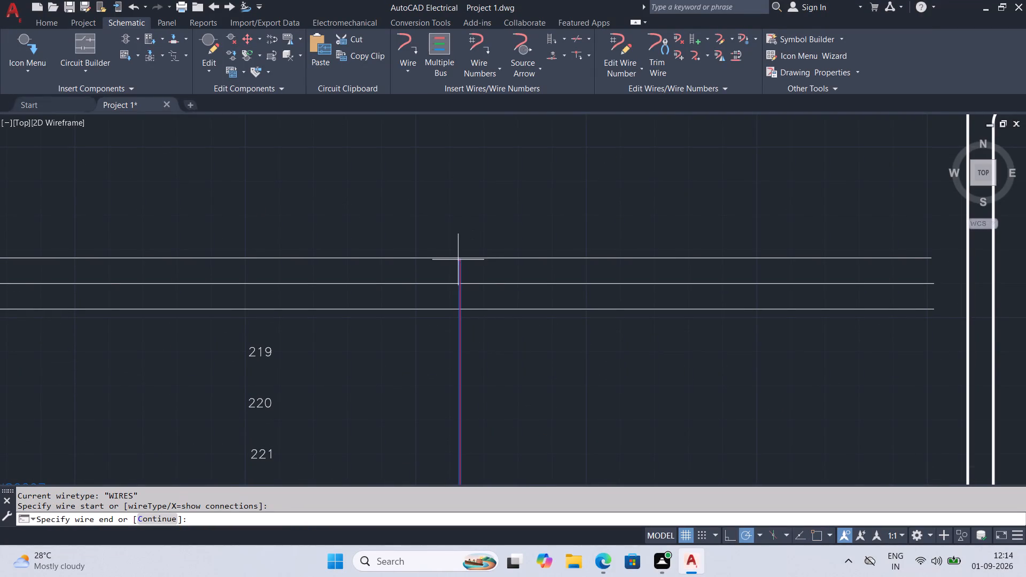
pyautogui.click(460, 258)
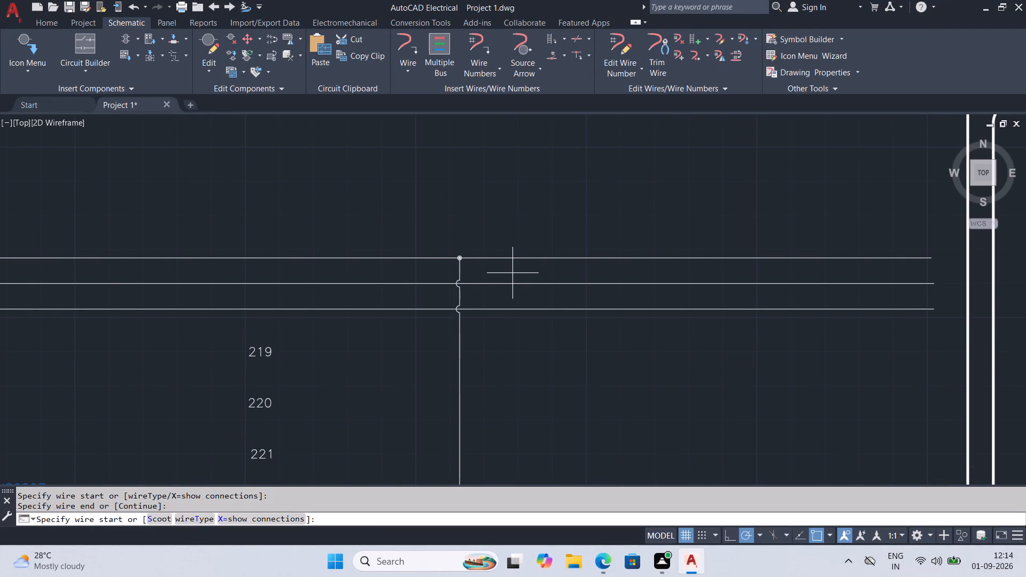
# Draw a vertical wire from transformer T224's H4 terminal up to the middle line of the three-phase bus.
pyautogui.click(402, 48)
pyautogui.scroll(-2, 514, 354)
pyautogui.moveTo(580, 396); pyautogui.dragTo(541, 243, button='middle')
pyautogui.scroll(3, 487, 289)
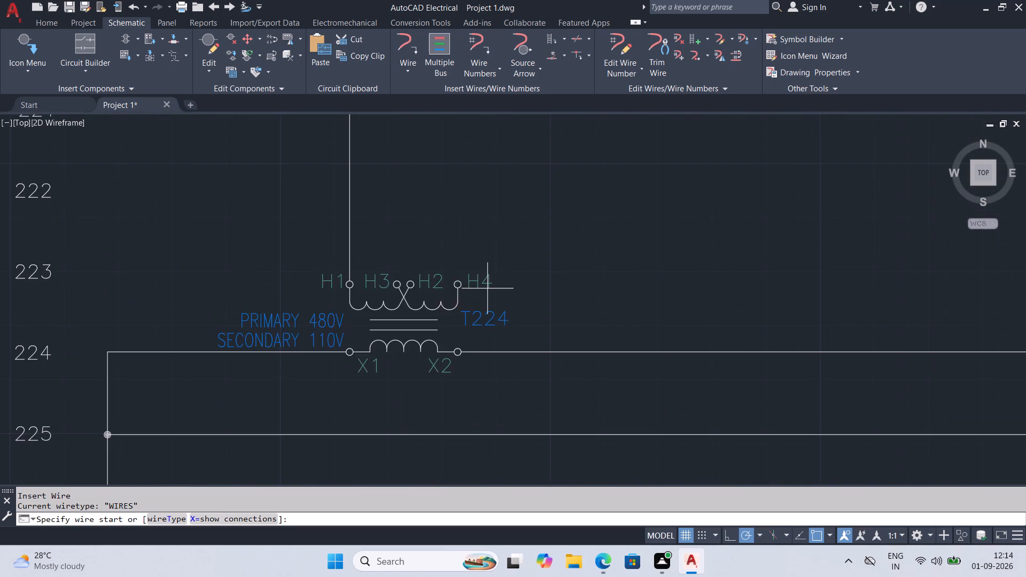
pyautogui.click(457, 281)
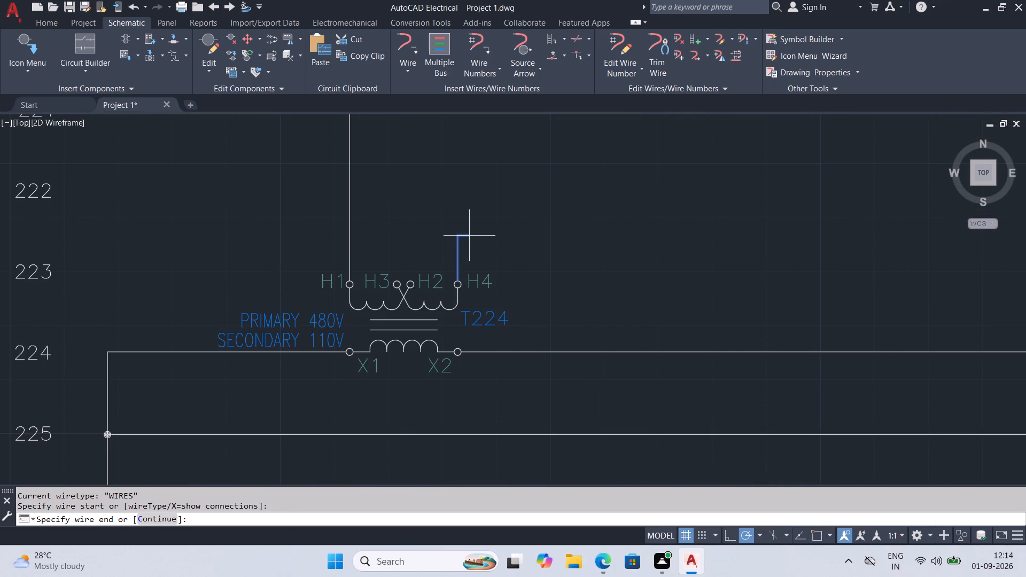
pyautogui.scroll(-2, 469, 235)
pyautogui.moveTo(469, 221); pyautogui.dragTo(467, 418, button='middle')
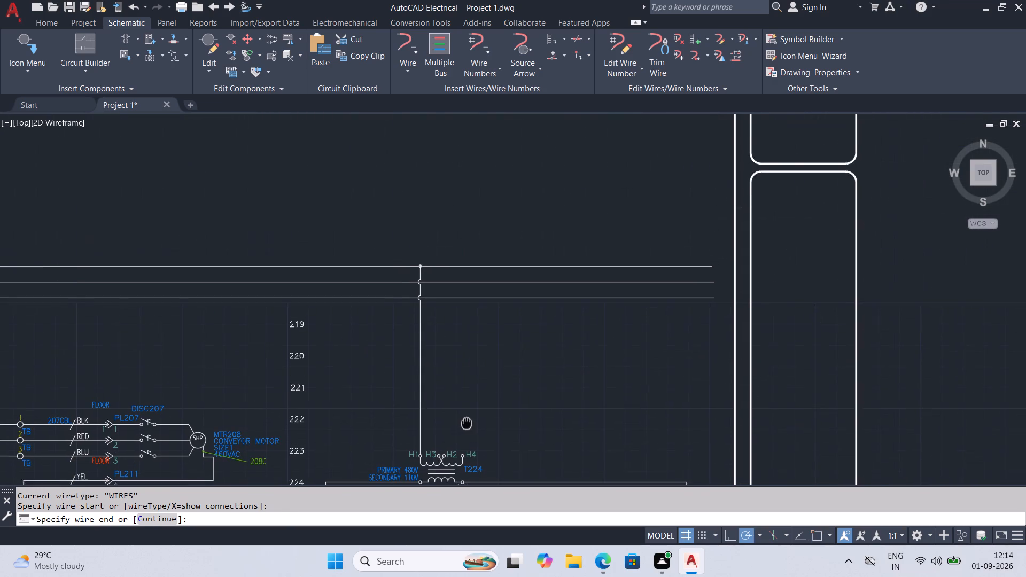
pyautogui.click(462, 277)
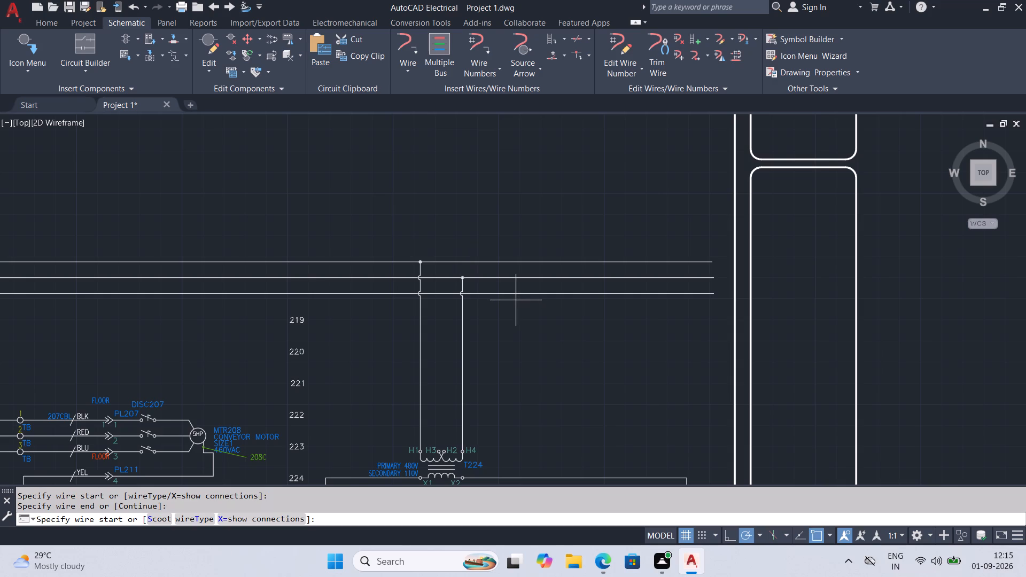
# Save the drawing.
pyautogui.hotkey('ctrl', 's')
pyautogui.hotkey('ctrl', 's')
pyautogui.hotkey('ctrl', 's')
pyautogui.hotkey('ctrl', 's')
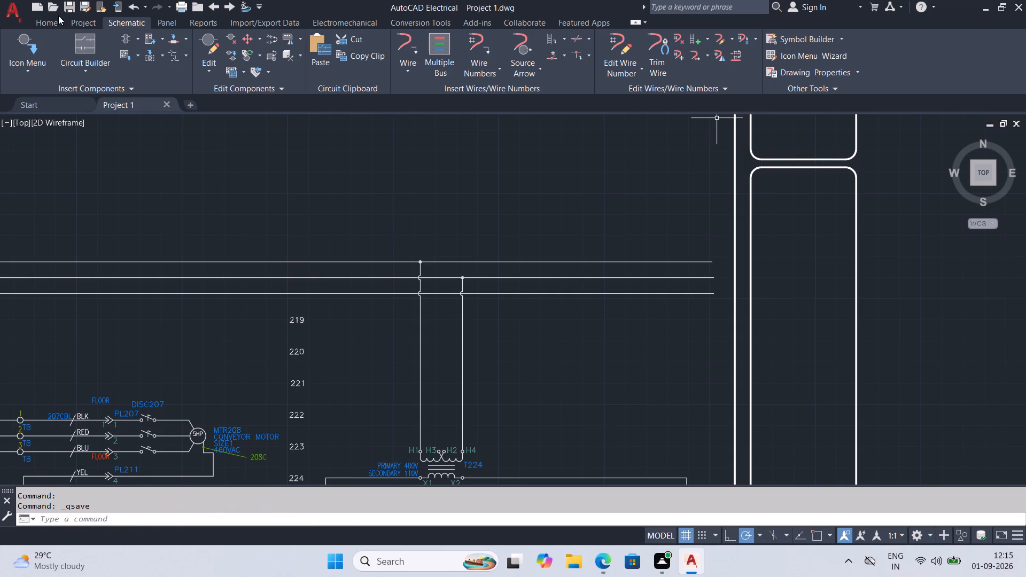
# Insert Disconnect Switch symbols with a component fence across T224's two vertical primary wires near line 220, keeping all without asking.
pyautogui.click(123, 37)
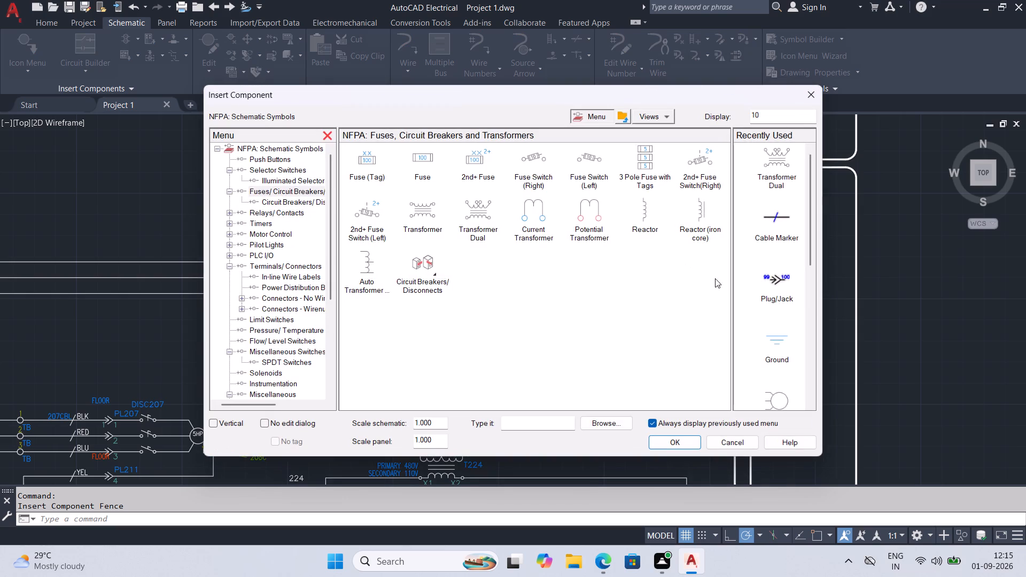
pyautogui.scroll(-2, 794, 204)
pyautogui.scroll(2, 776, 328)
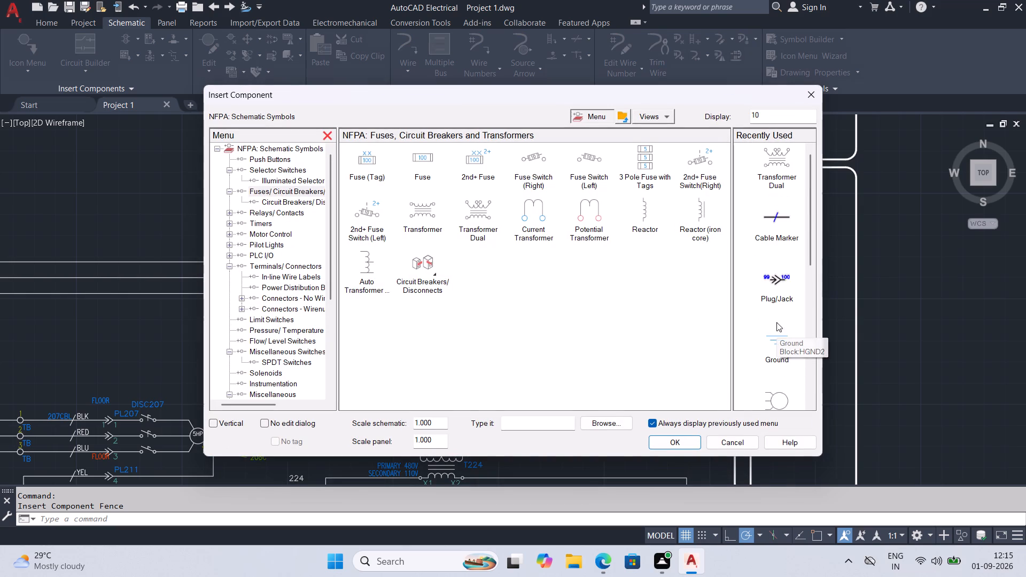
pyautogui.scroll(-3, 772, 262)
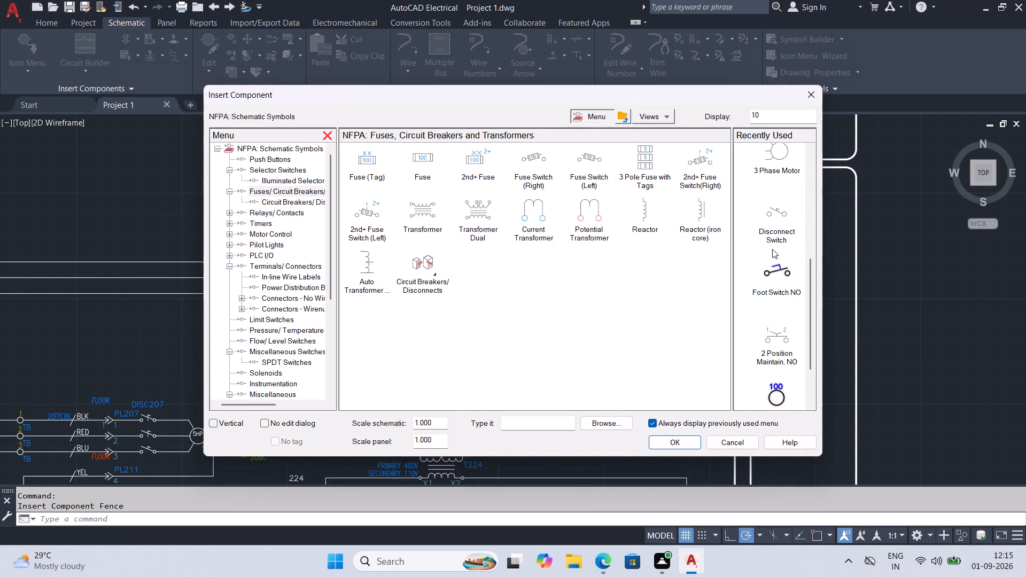
pyautogui.click(772, 229)
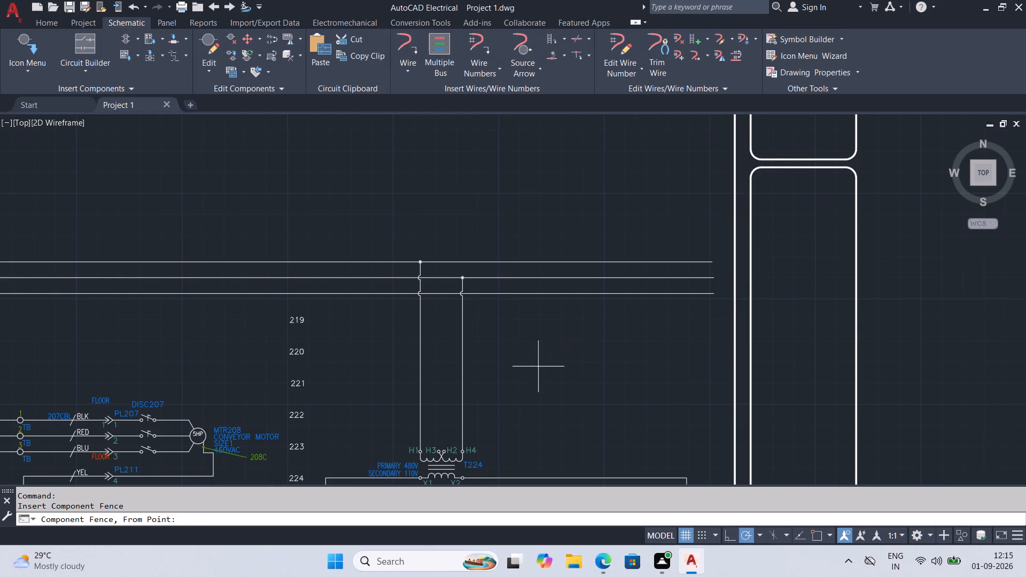
pyautogui.click(419, 346)
pyautogui.click(462, 347)
pyautogui.press('Return')
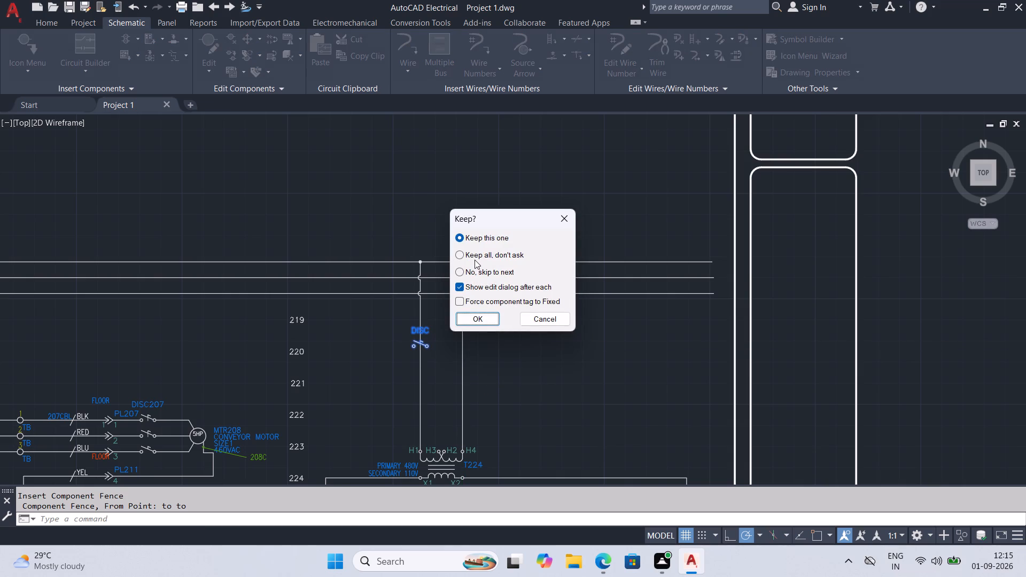
pyautogui.click(475, 260)
pyautogui.click(487, 317)
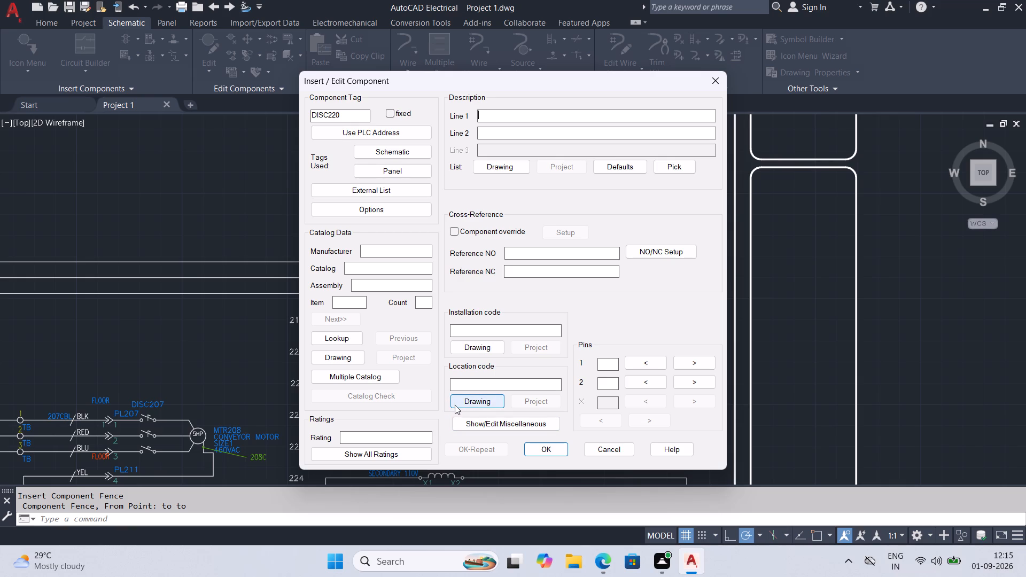
# Set the disconnect switch's component tag to DISC219 and its location code to MCAB5, and accept the component data.
pyautogui.doubleClick(345, 117)
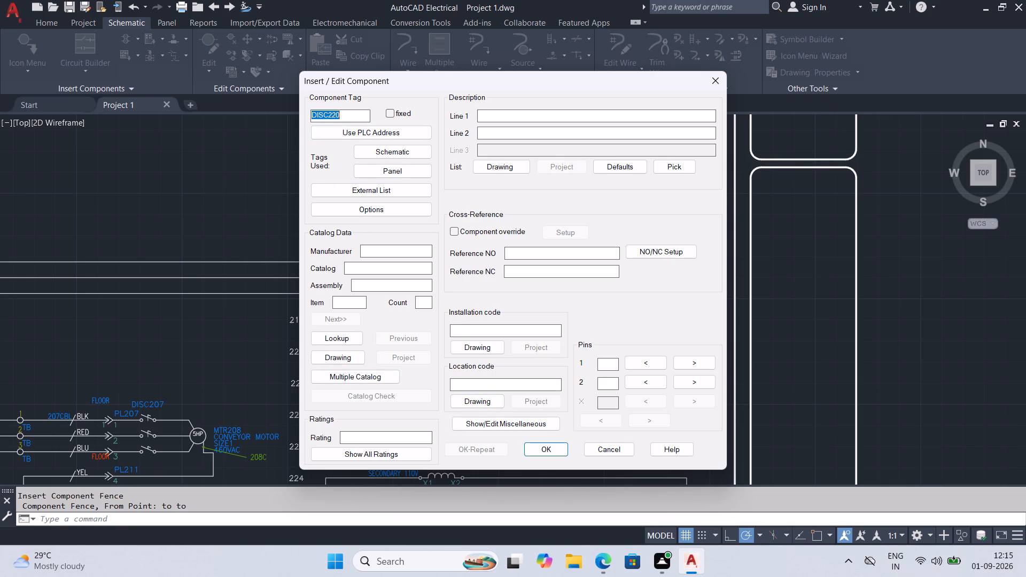
pyautogui.click(345, 117)
pyautogui.press('BackSpace')
pyautogui.press('BackSpace')
pyautogui.write('19')
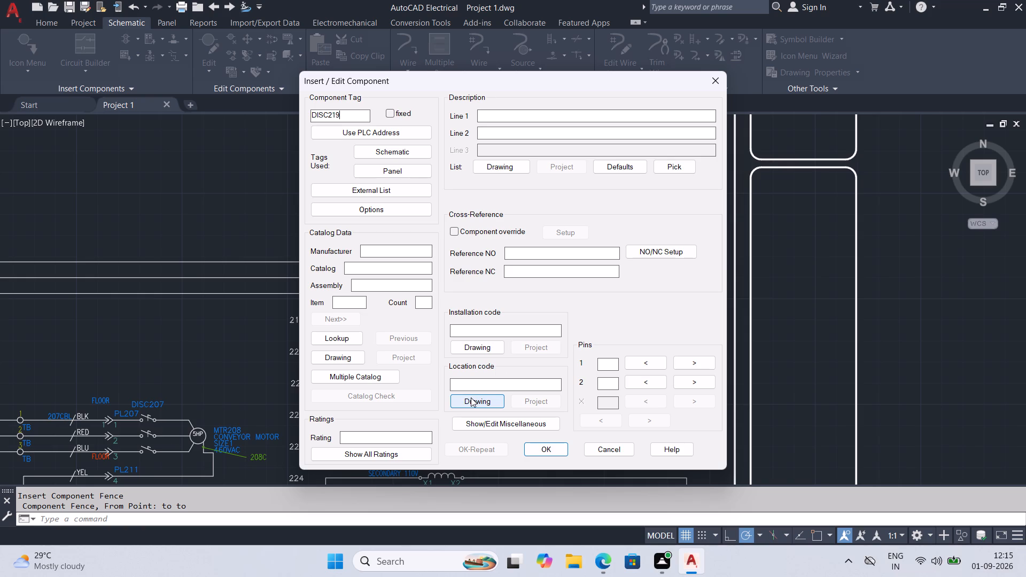
pyautogui.click(483, 386)
pyautogui.write('MCA')
pyautogui.press('b')
pyautogui.press('5')
pyautogui.click(548, 453)
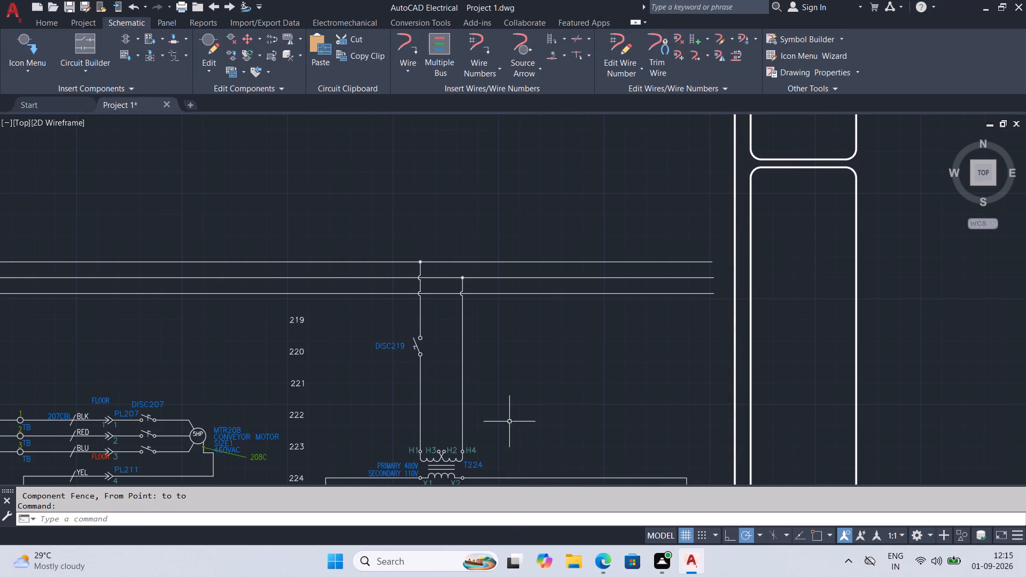
# Open the attributes of disconnect switch DISC219 for editing and set its RATING1 value to 25A.
pyautogui.click(397, 344)
pyautogui.rightClick(397, 344)
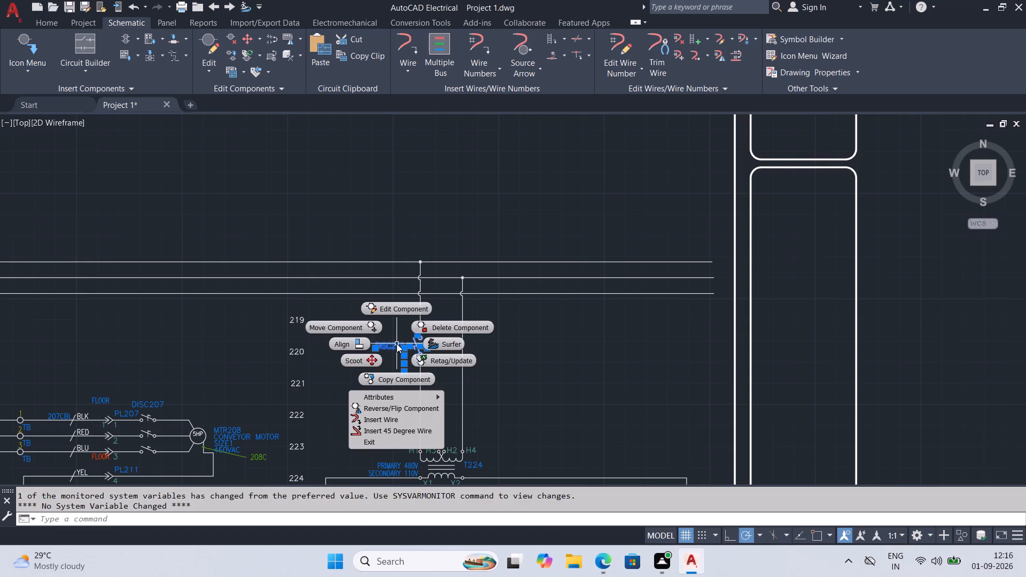
pyautogui.click(397, 344)
pyautogui.doubleClick(397, 344)
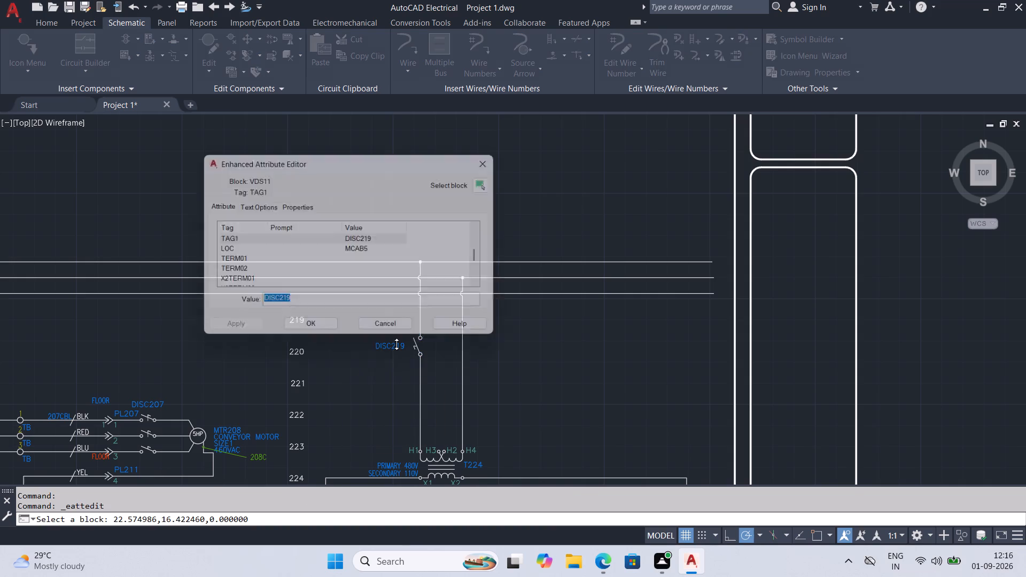
pyautogui.click(368, 247)
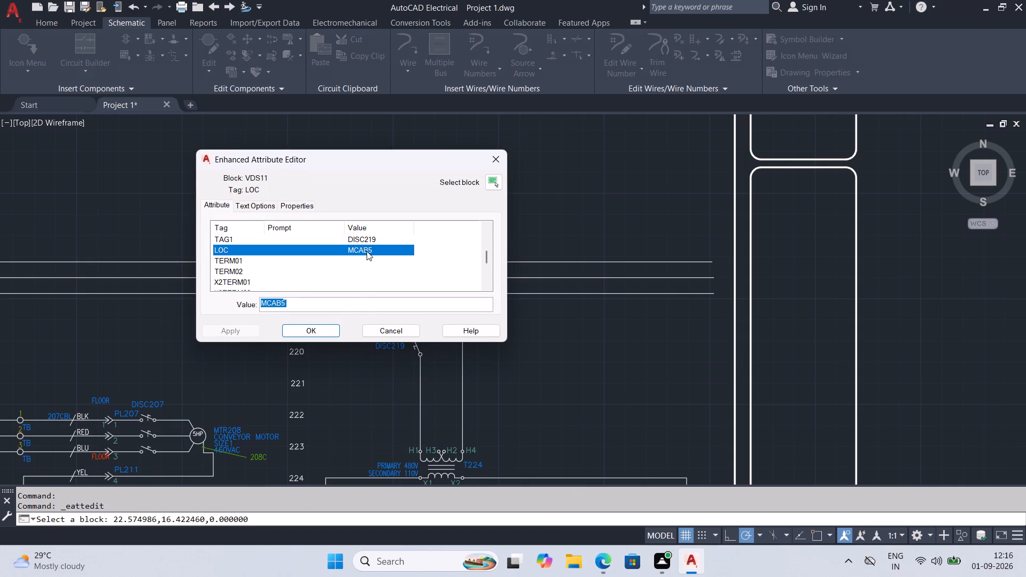
pyautogui.scroll(-2, 282, 269)
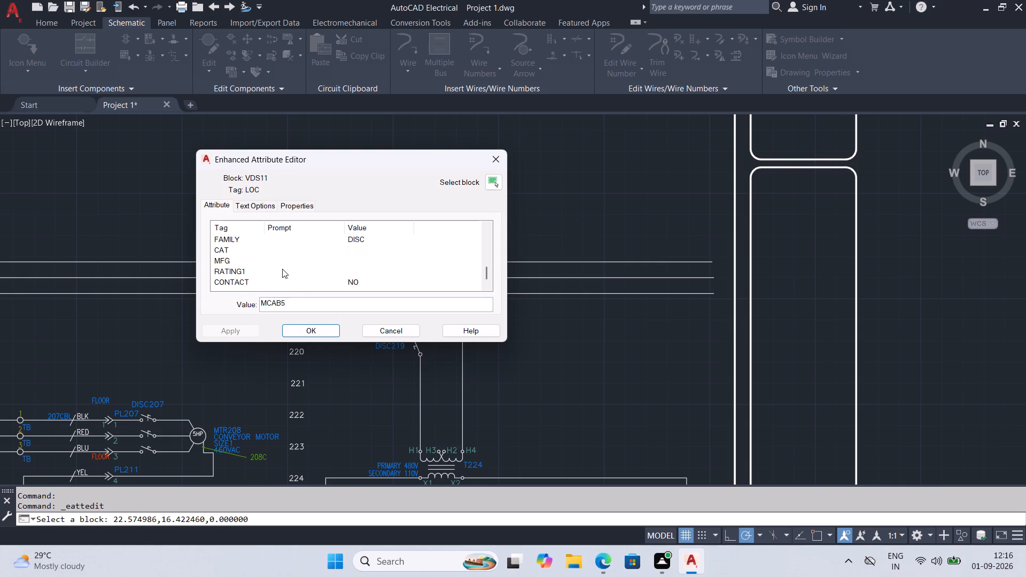
pyautogui.scroll(-1, 282, 269)
pyautogui.click(234, 274)
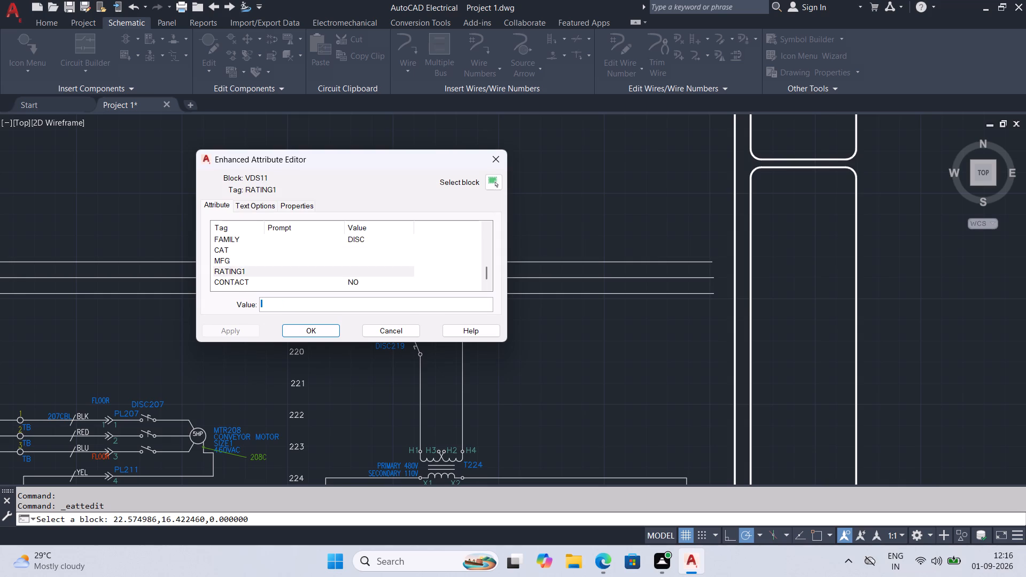
pyautogui.click(274, 307)
pyautogui.write('25')
pyautogui.press('a')
# Make the RATING1 attribute's text annotative and accept the attribute changes.
pyautogui.click(262, 201)
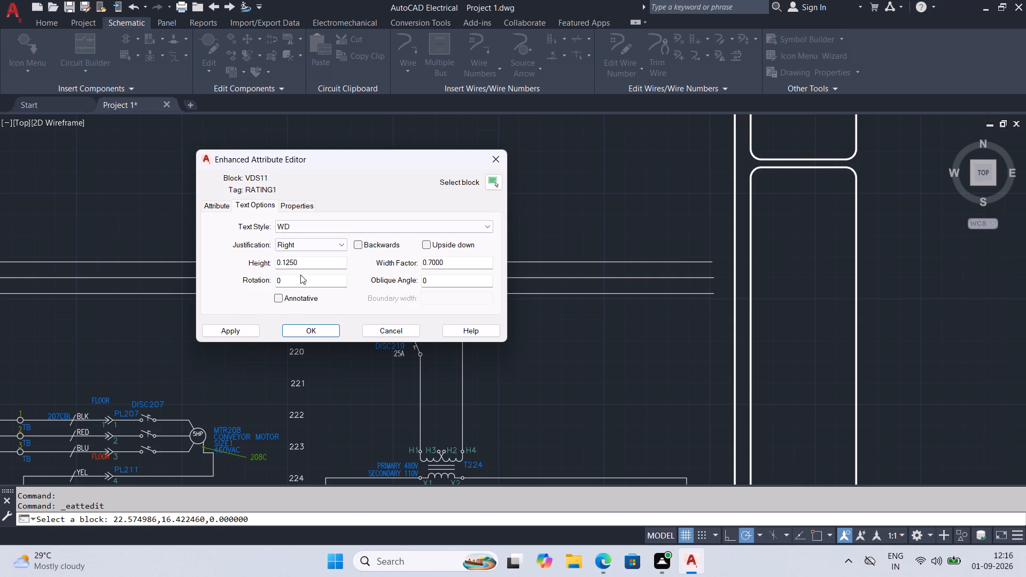
pyautogui.click(281, 298)
pyautogui.click(251, 332)
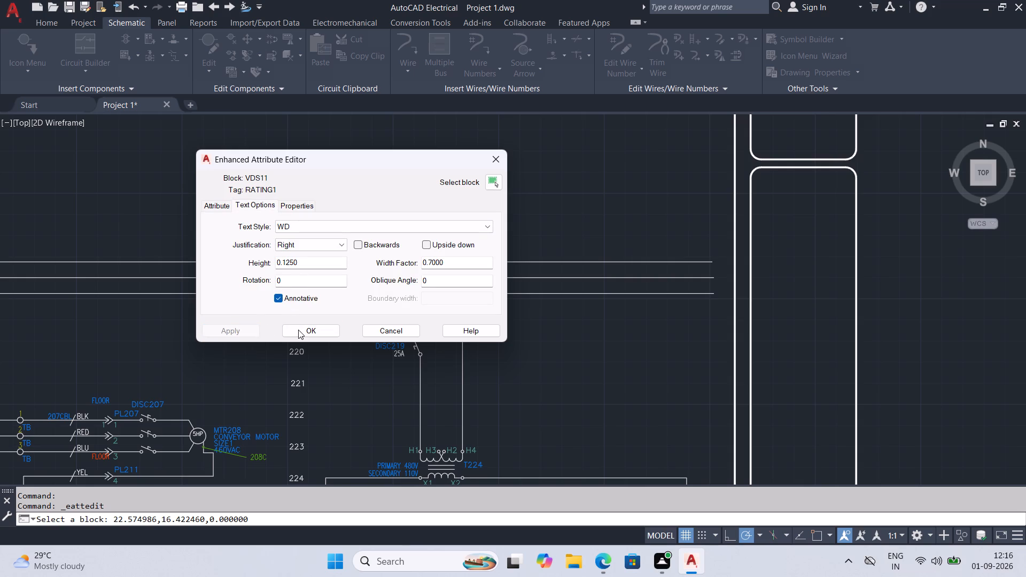
pyautogui.click(299, 329)
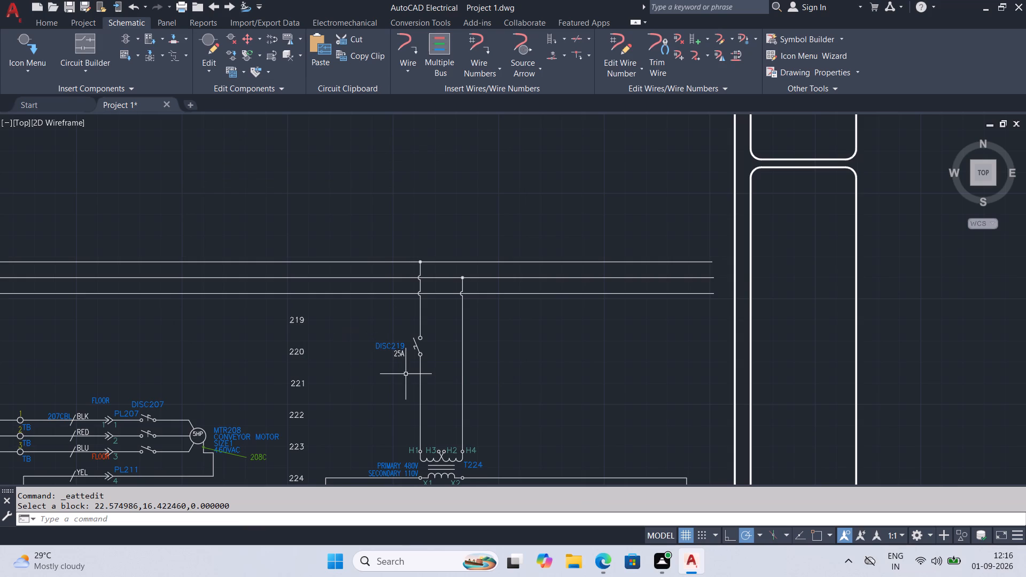
# Make the TAG1 attribute text of disconnect switch DISC219 annotative and accept the attribute changes.
pyautogui.doubleClick(386, 343)
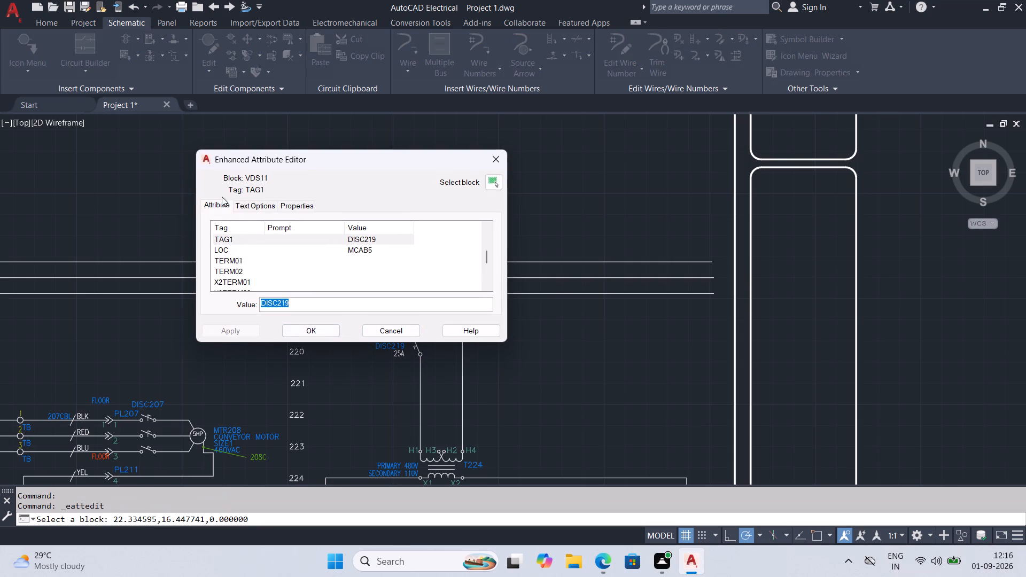
pyautogui.click(296, 205)
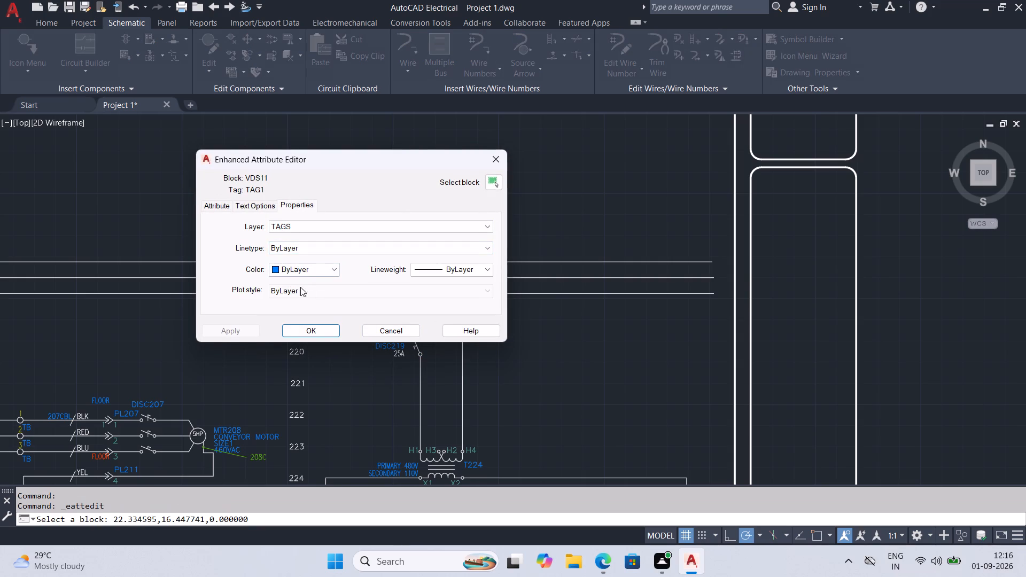
pyautogui.click(215, 205)
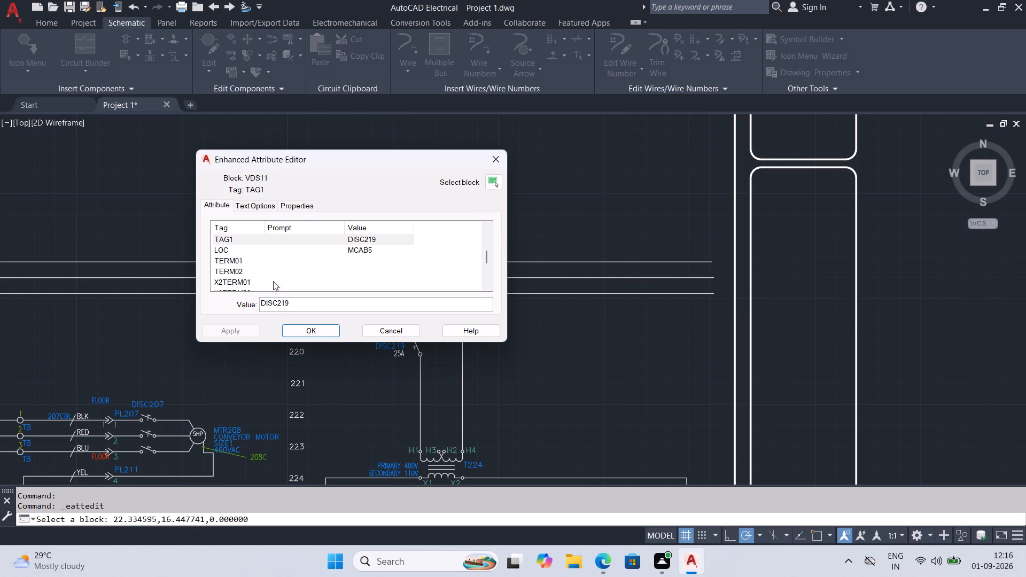
pyautogui.click(263, 205)
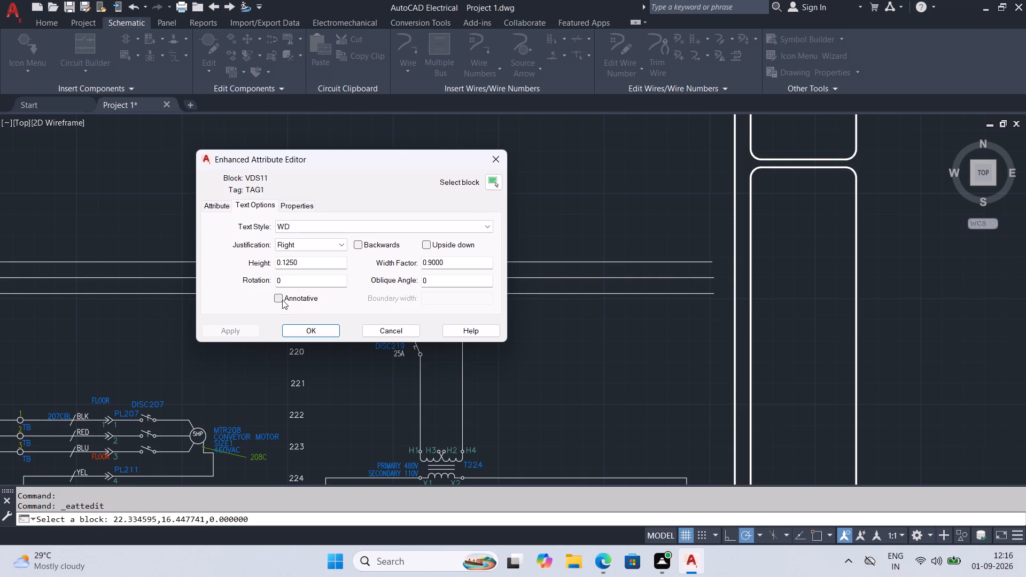
pyautogui.click(282, 300)
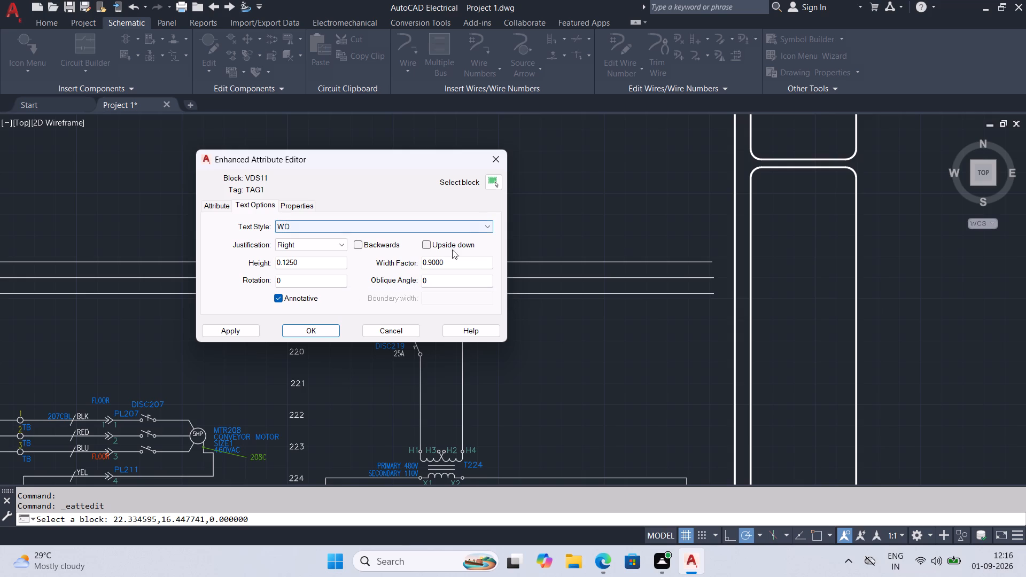
pyautogui.click(304, 330)
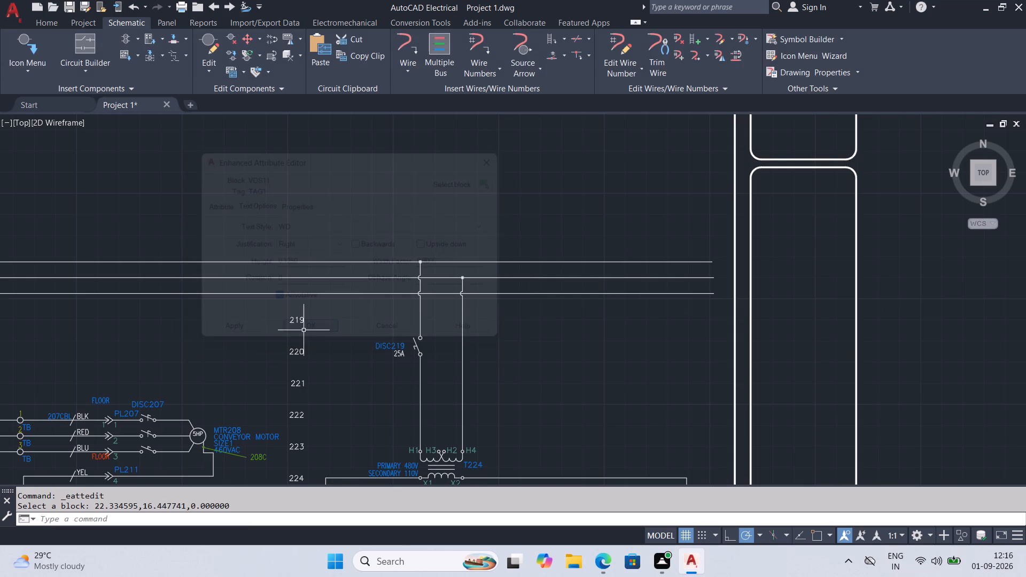
# Copy the location code MCAB5 into DISC219's TERM01 attribute, then apply and accept the attribute changes.
pyautogui.doubleClick(394, 342)
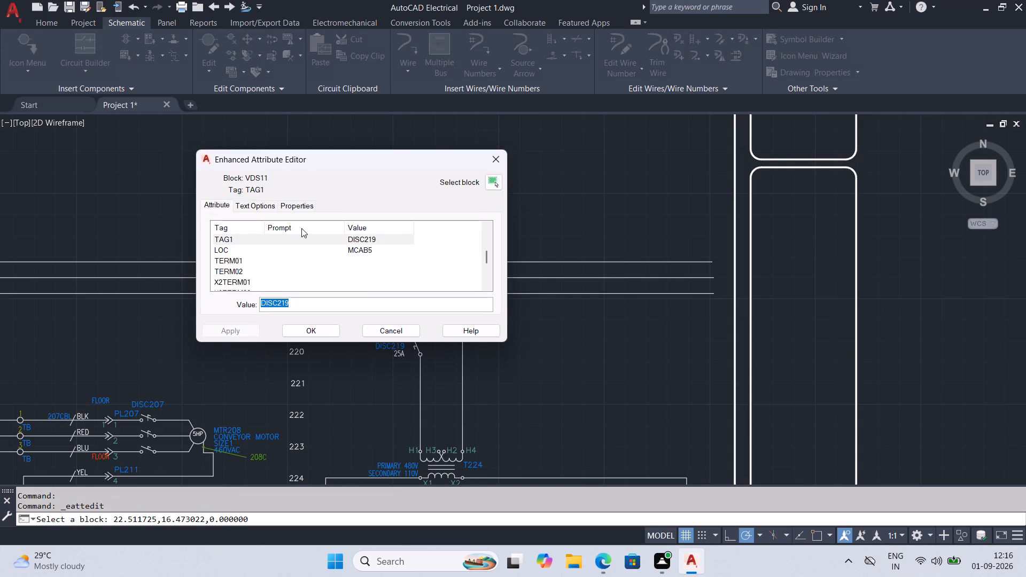
pyautogui.click(256, 207)
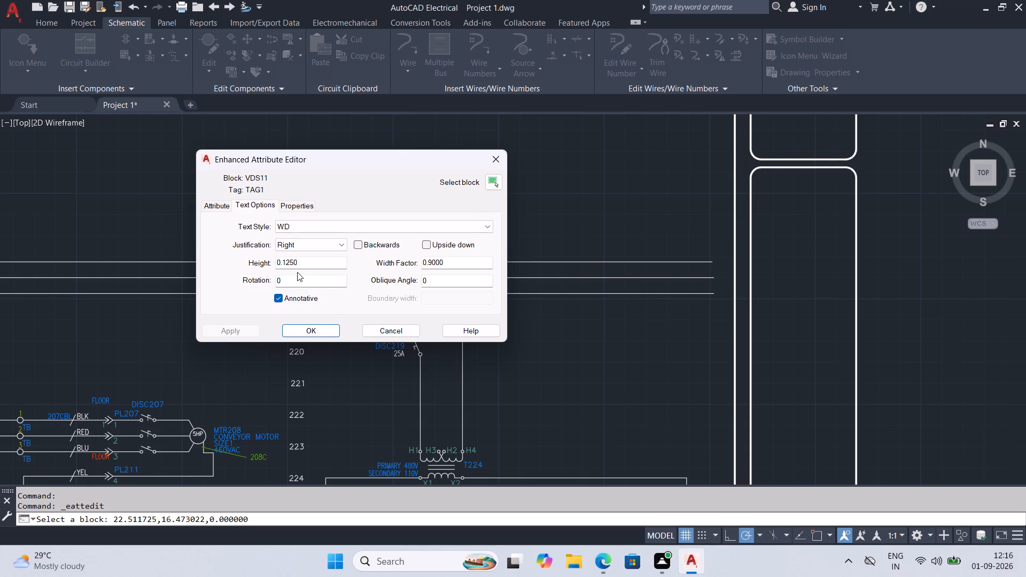
pyautogui.click(223, 205)
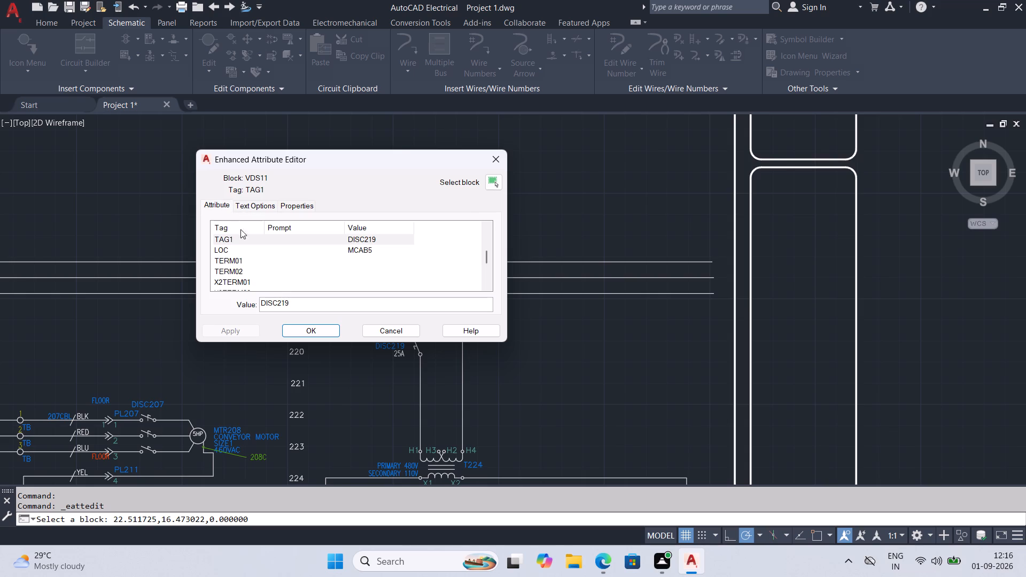
pyautogui.scroll(-2, 287, 260)
pyautogui.scroll(2, 286, 260)
pyautogui.click(374, 248)
pyautogui.moveTo(312, 302); pyautogui.dragTo(230, 316)
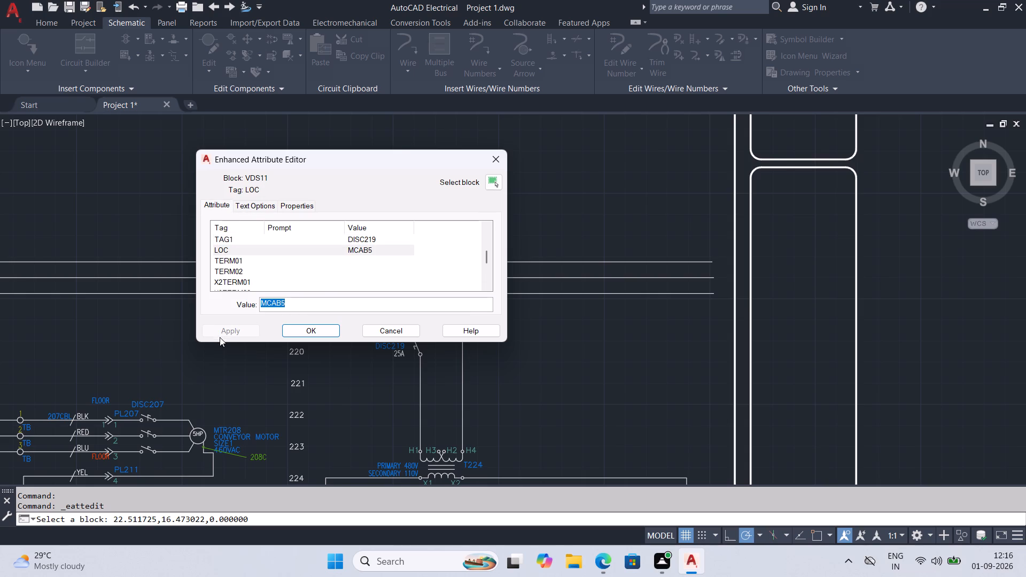
pyautogui.hotkey('ctrl', 'c')
pyautogui.click(235, 264)
pyautogui.click(276, 302)
pyautogui.hotkey('ctrl', 'v')
pyautogui.moveTo(357, 158); pyautogui.dragTo(511, 156)
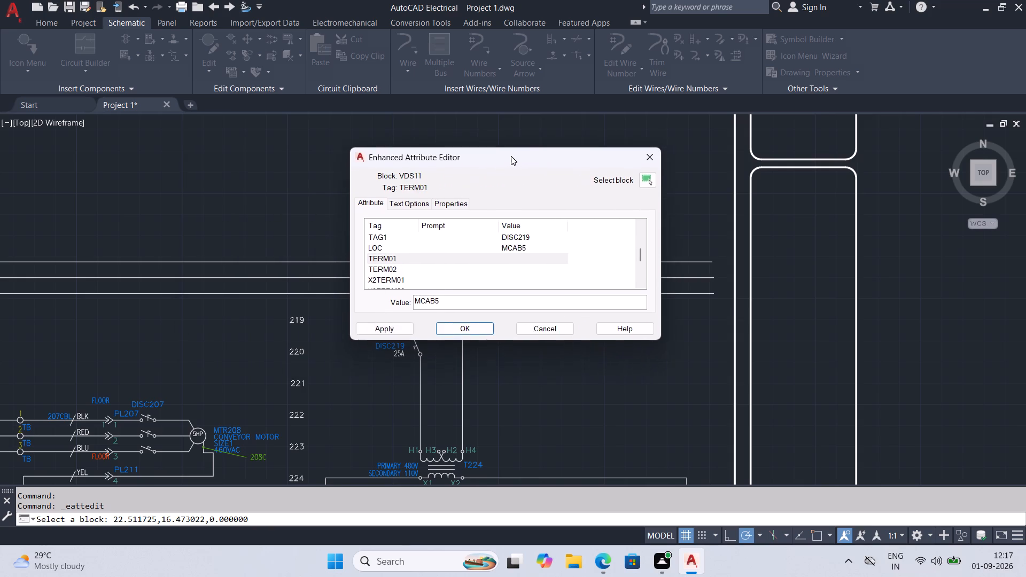
pyautogui.moveTo(511, 156); pyautogui.dragTo(594, 132)
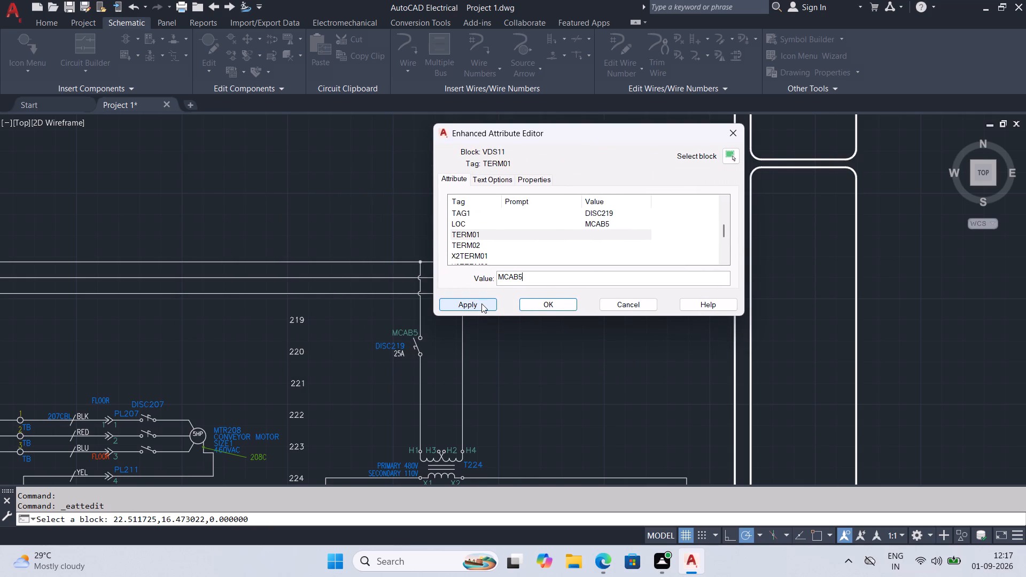
pyautogui.click(483, 303)
pyautogui.click(537, 302)
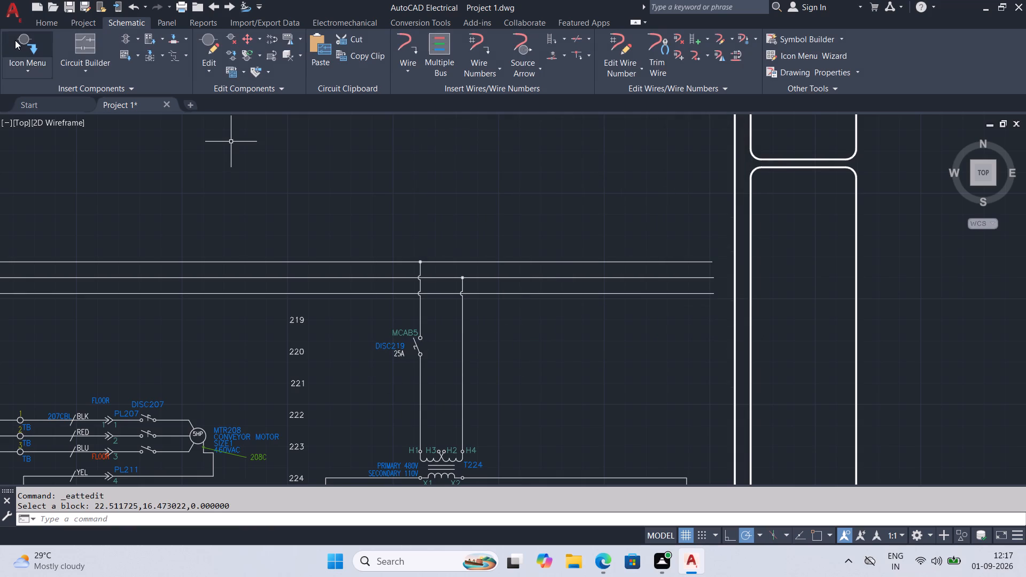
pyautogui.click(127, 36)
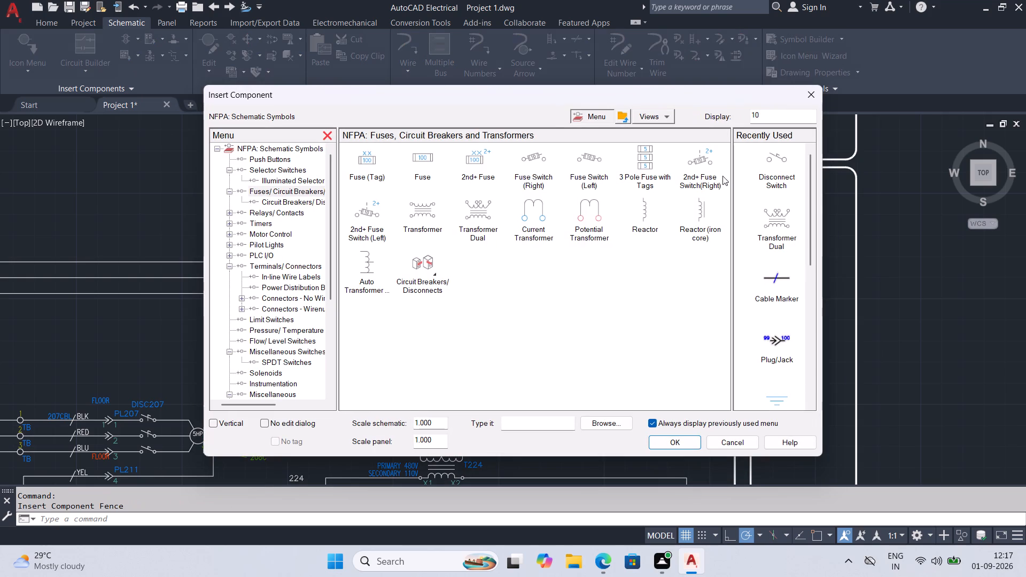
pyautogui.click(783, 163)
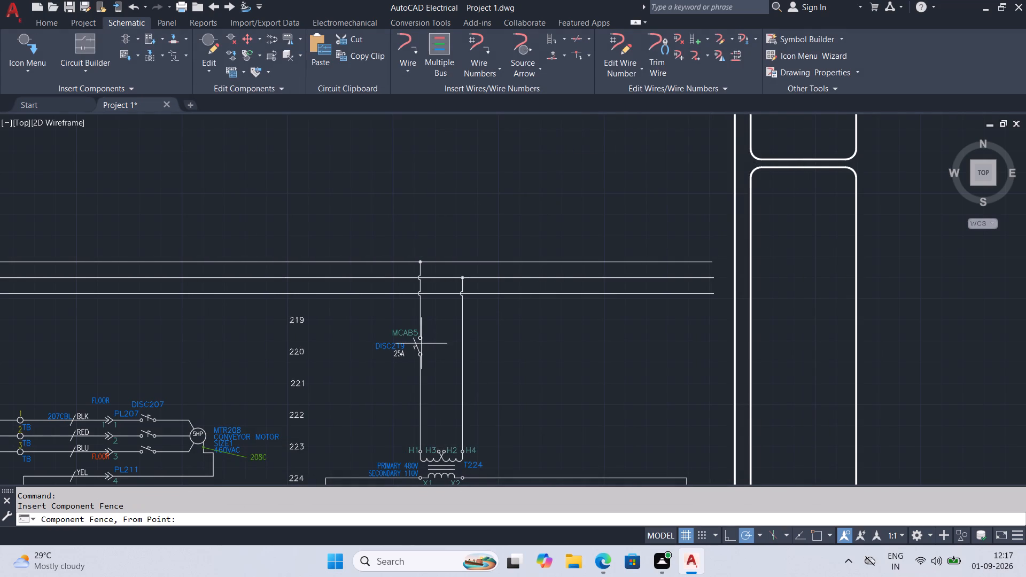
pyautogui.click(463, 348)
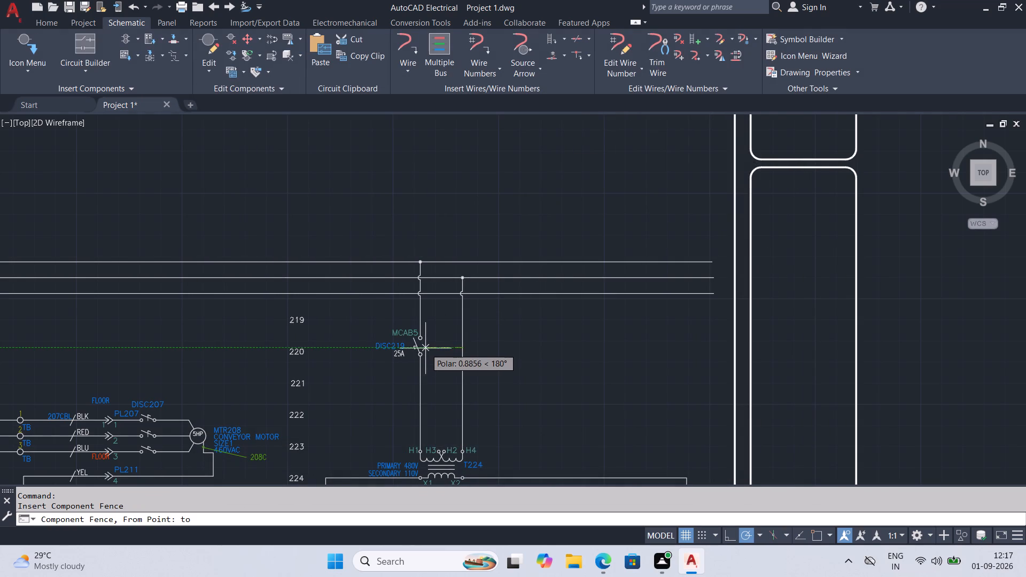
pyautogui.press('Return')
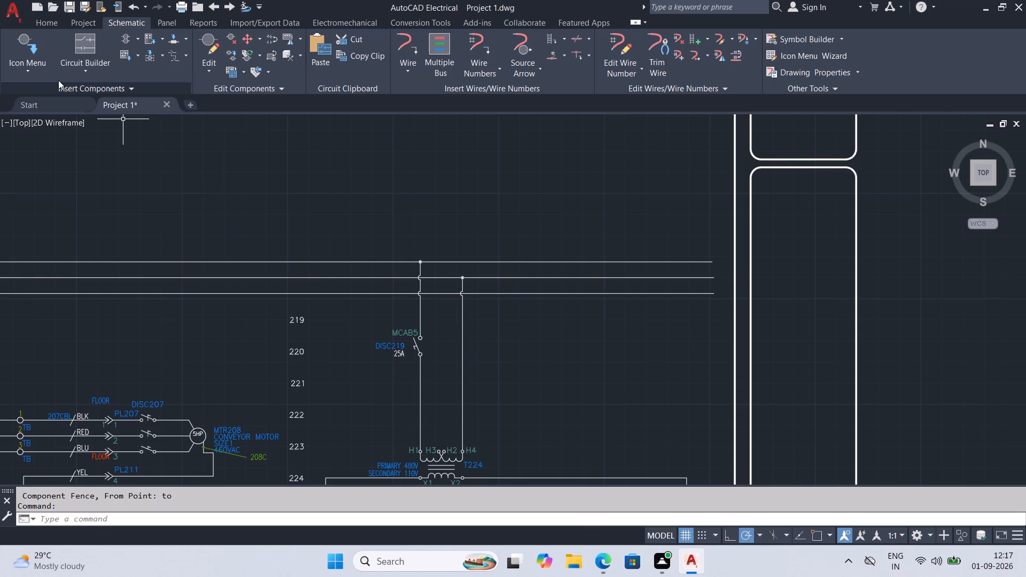
# Insert a Disconnect Switch with a component fence from T224's H4 primary wire to DISC219 near line 220, keeping all without asking.
pyautogui.click(125, 41)
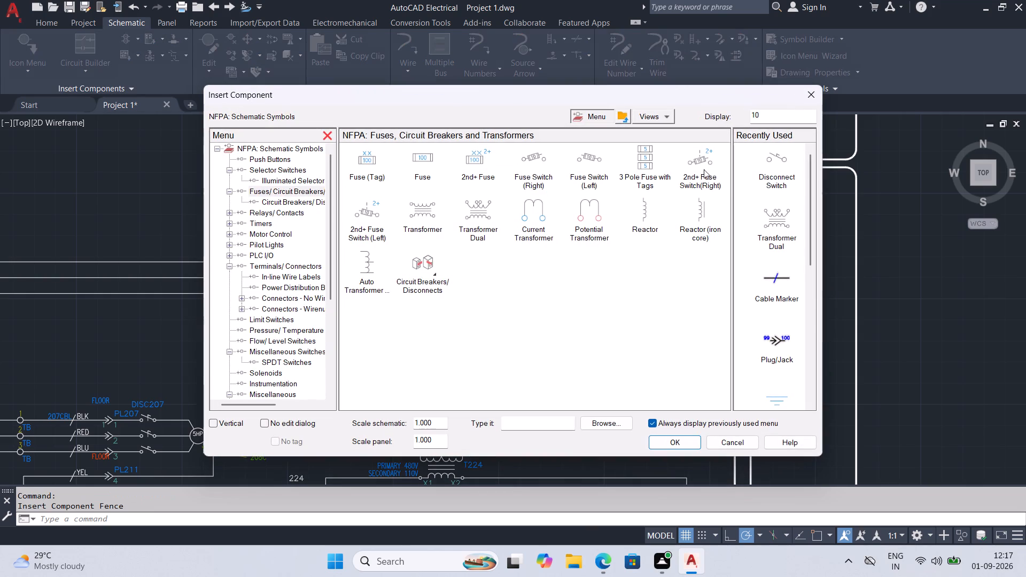
pyautogui.click(777, 155)
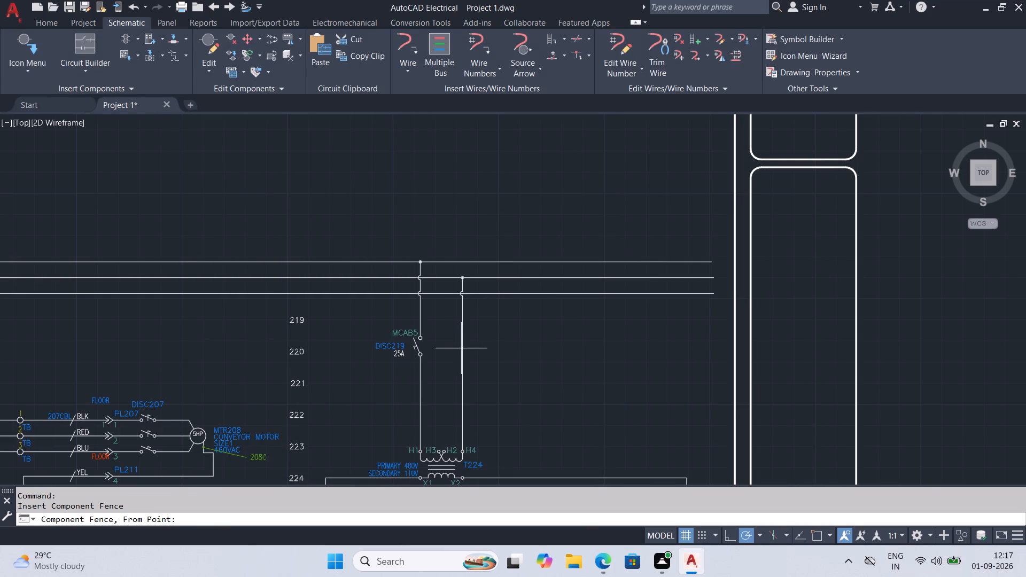
pyautogui.click(463, 347)
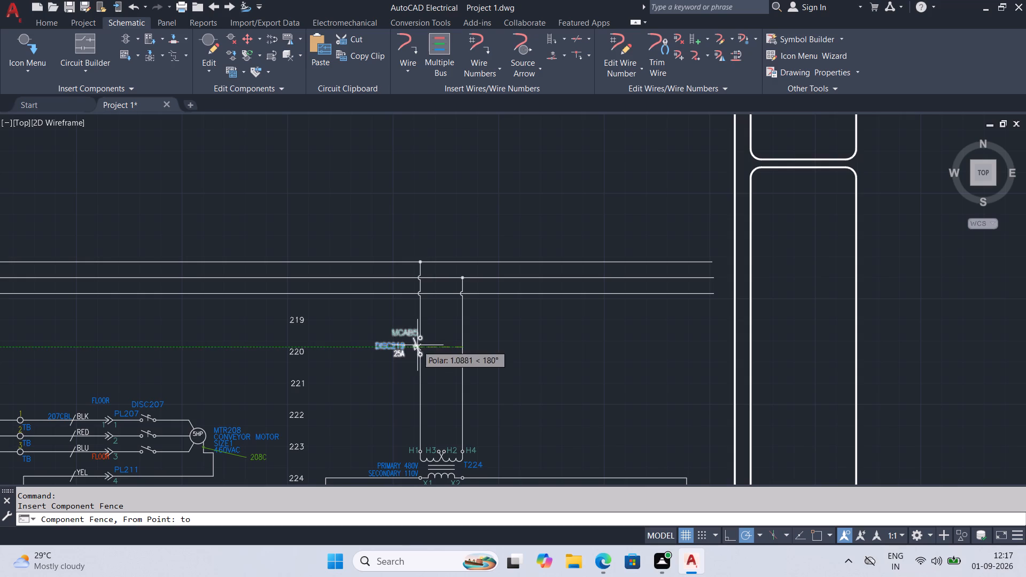
pyautogui.click(418, 346)
pyautogui.press('Return')
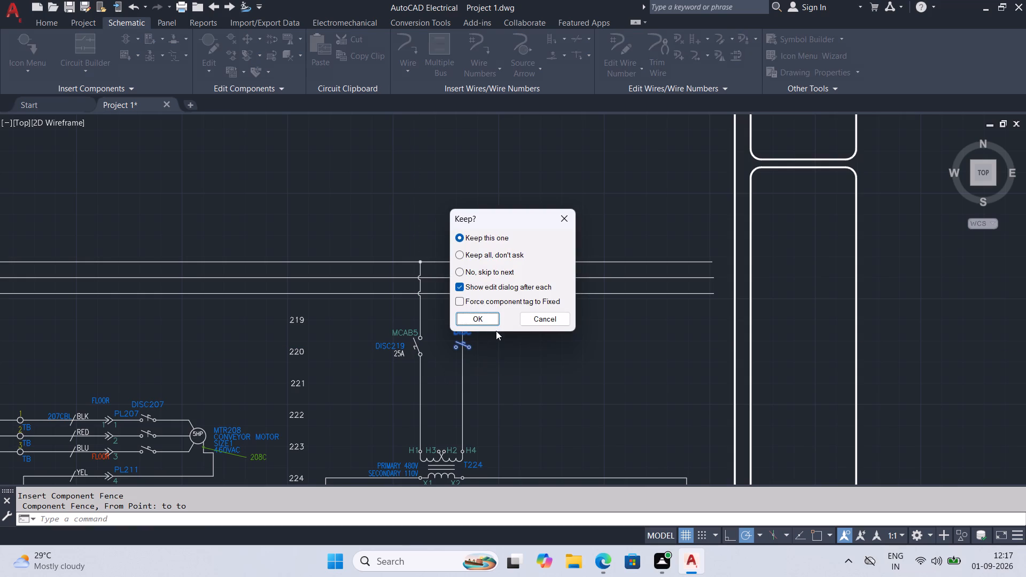
pyautogui.click(495, 258)
pyautogui.click(484, 316)
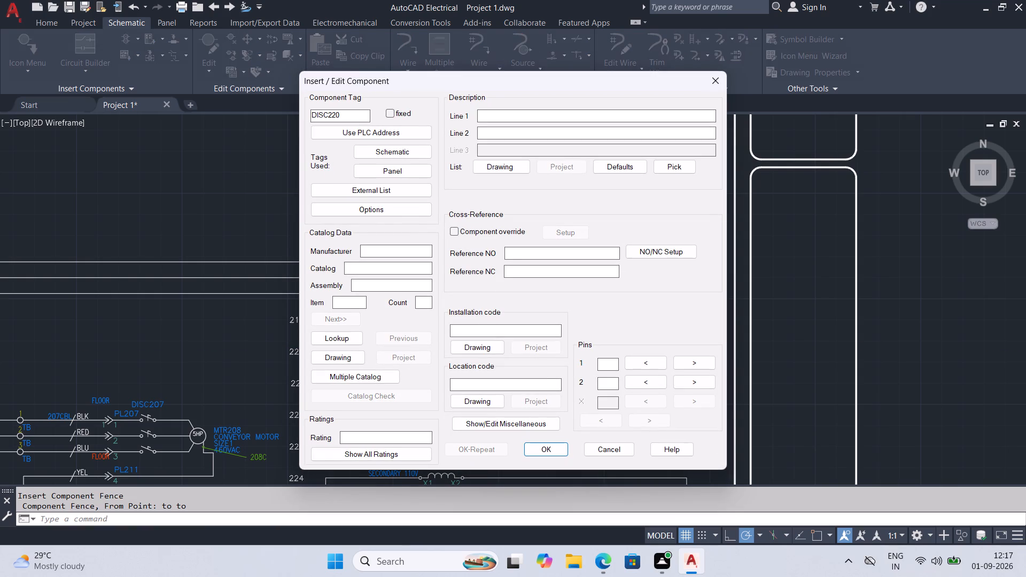
# Clear the new disconnect switch's component tag and accept the component data.
pyautogui.moveTo(347, 115); pyautogui.dragTo(344, 116)
pyautogui.moveTo(344, 116); pyautogui.dragTo(240, 145)
pyautogui.press('Delete')
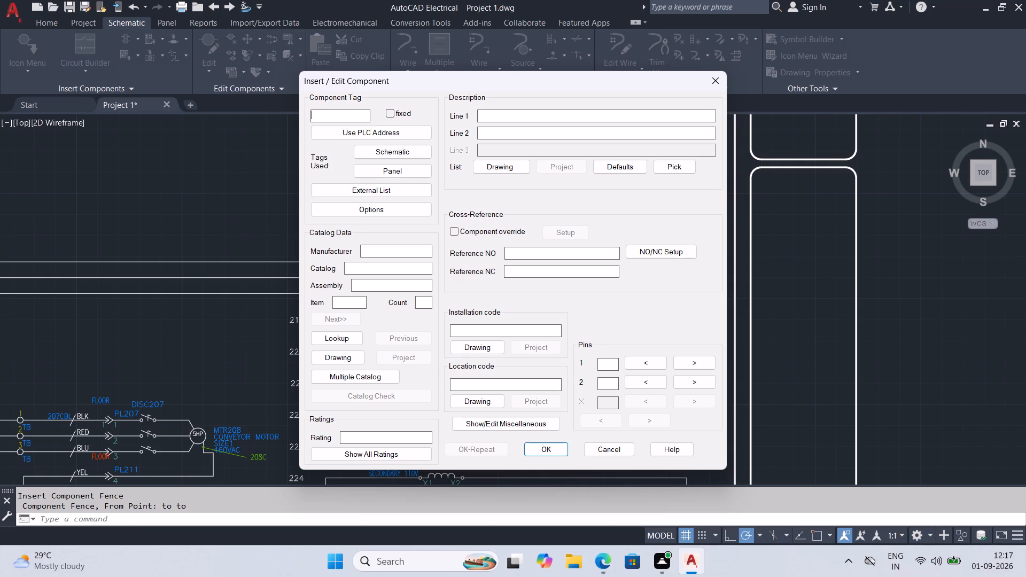
pyautogui.click(539, 449)
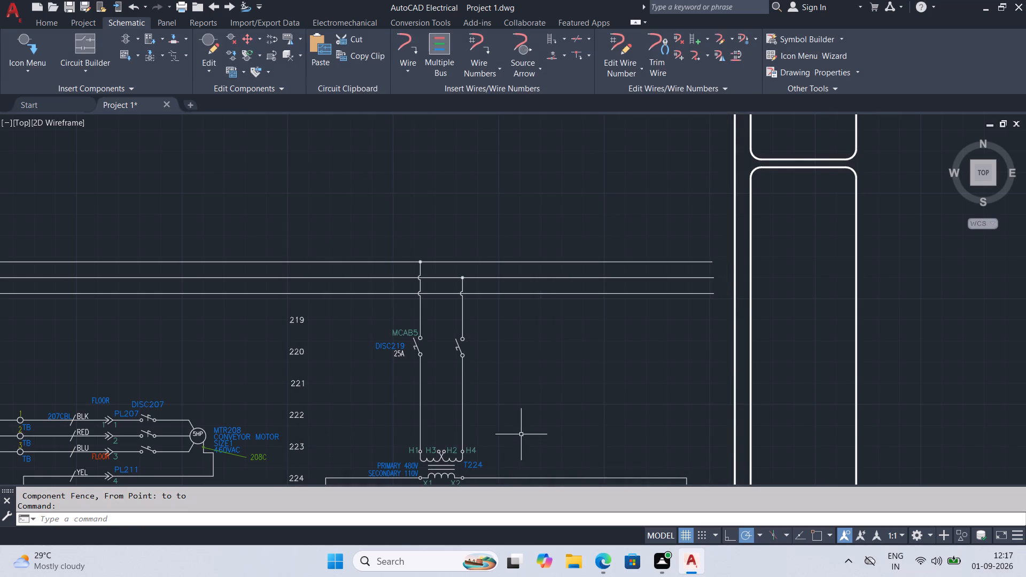
# Link disconnect switch DISC219 to the untagged switch on the H4 primary wire with a component link line.
pyautogui.click(169, 52)
pyautogui.click(420, 352)
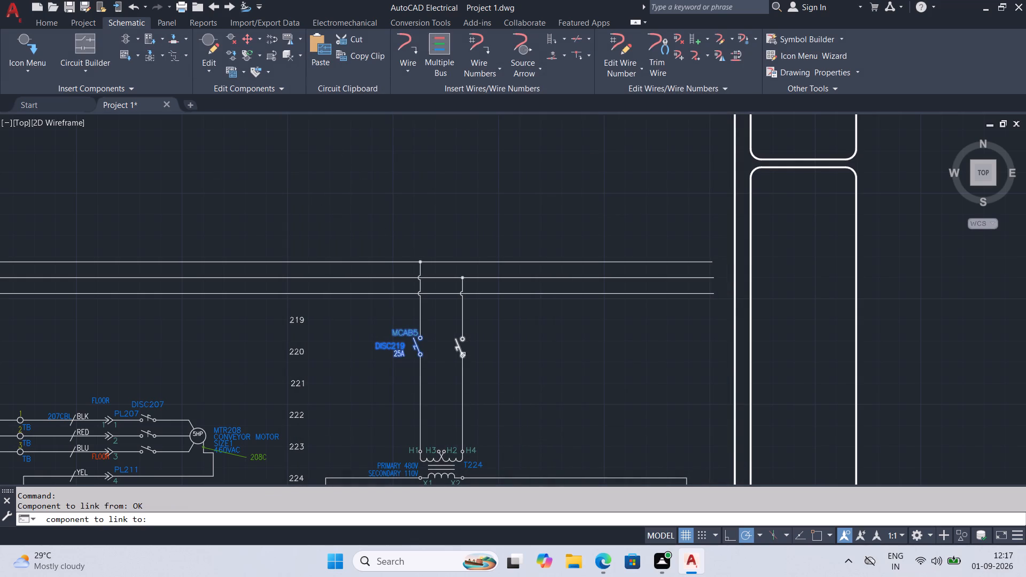
pyautogui.click(463, 354)
pyautogui.press('Return')
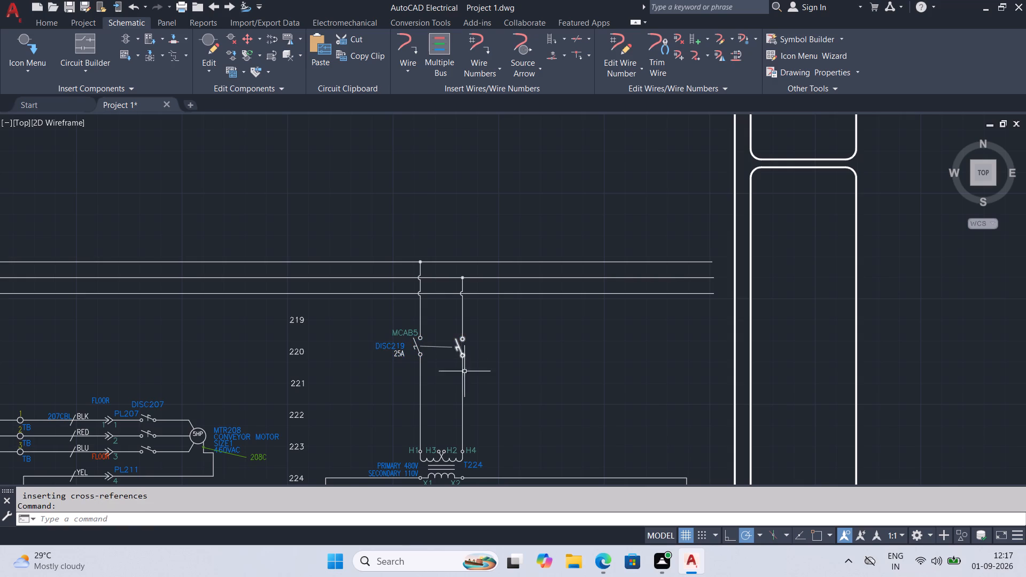
# Move the DISC219 tag text to just above the link line between the two switch poles.
pyautogui.click(389, 348)
pyautogui.click(376, 349)
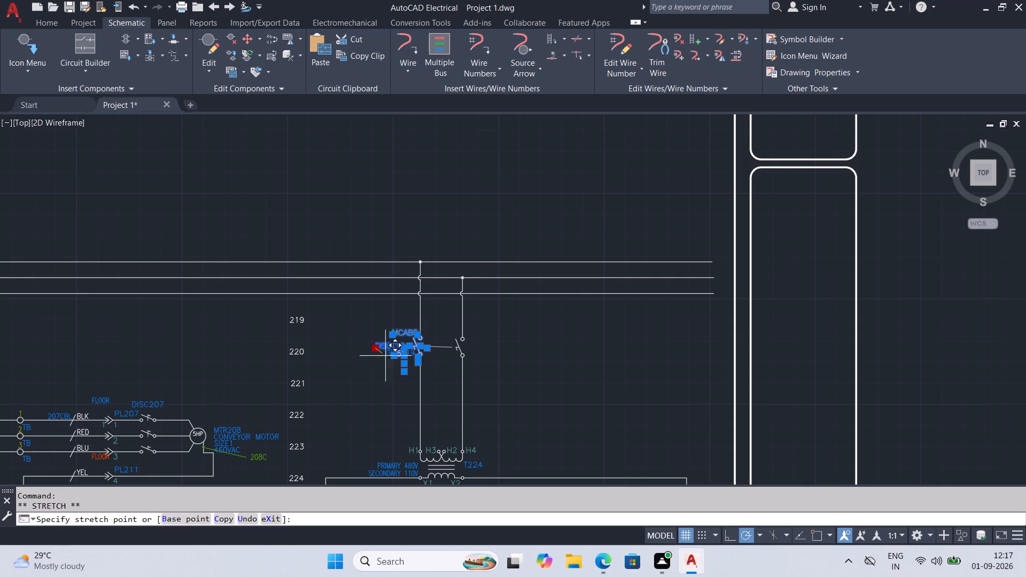
pyautogui.click(425, 343)
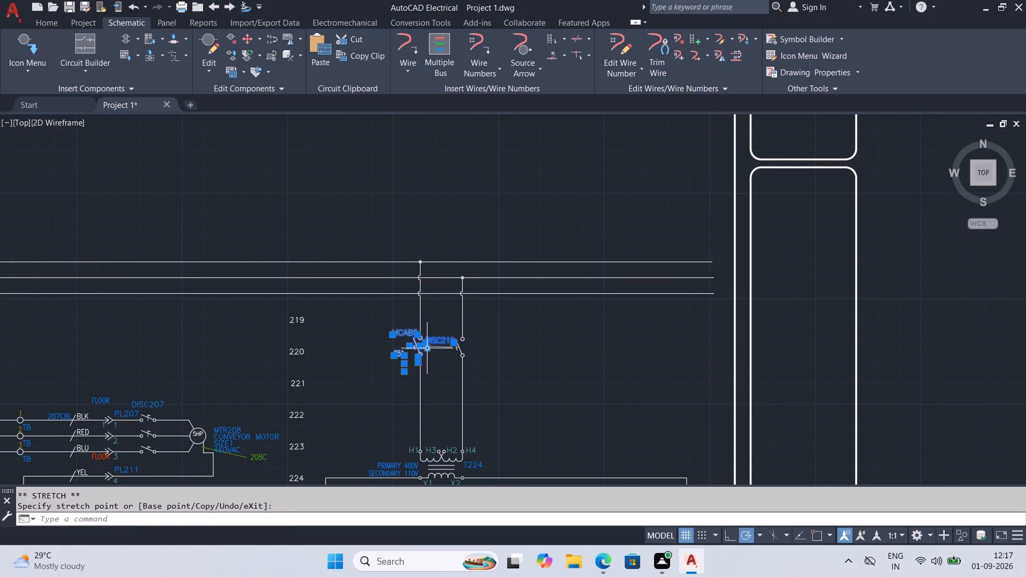
# Save the drawing.
pyautogui.hotkey('ctrl', 's')
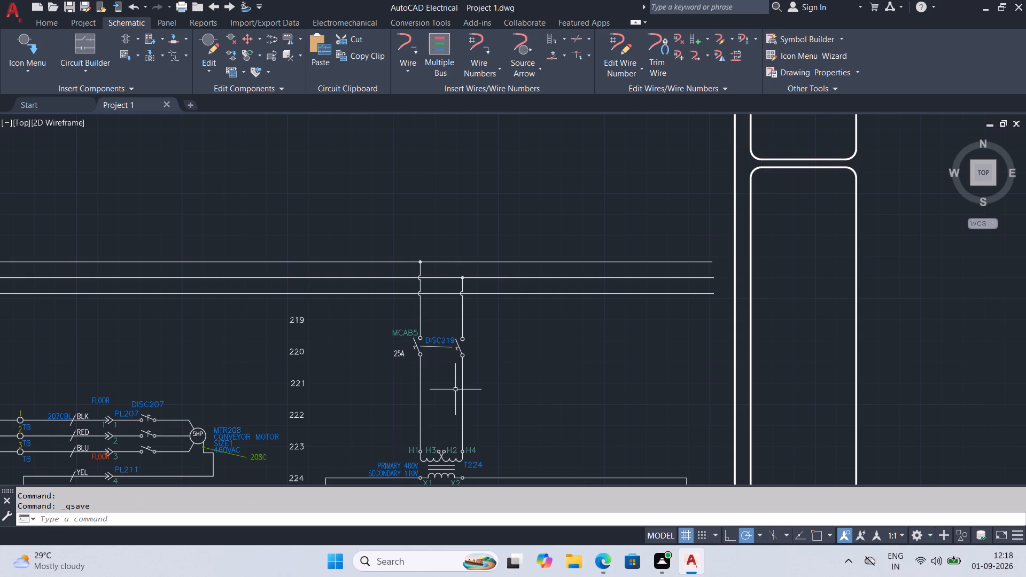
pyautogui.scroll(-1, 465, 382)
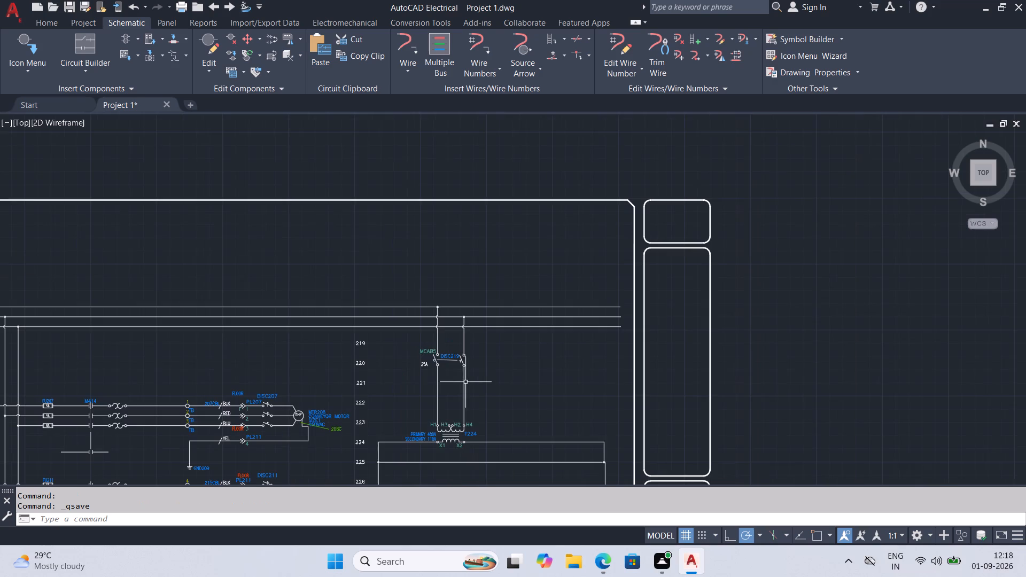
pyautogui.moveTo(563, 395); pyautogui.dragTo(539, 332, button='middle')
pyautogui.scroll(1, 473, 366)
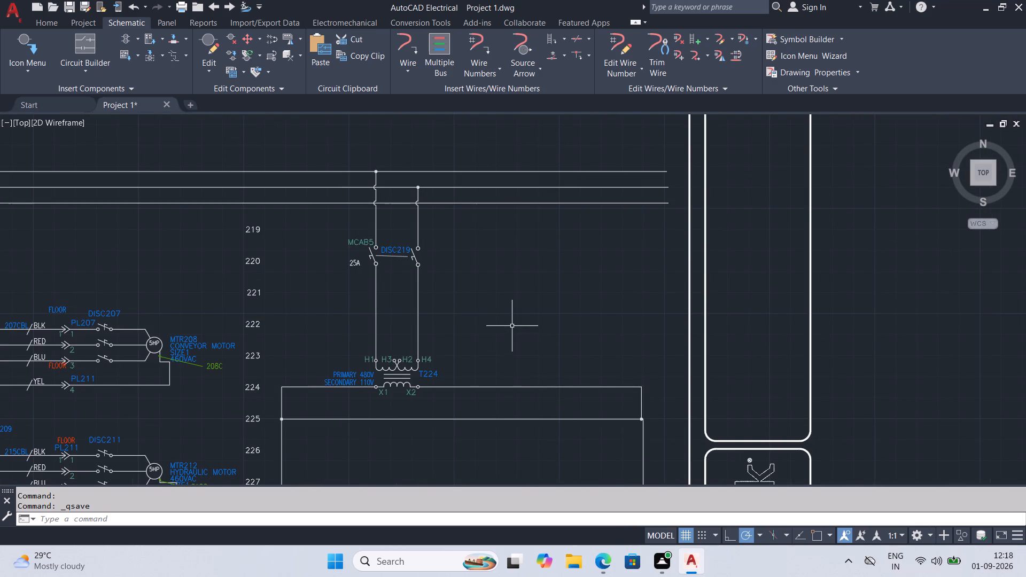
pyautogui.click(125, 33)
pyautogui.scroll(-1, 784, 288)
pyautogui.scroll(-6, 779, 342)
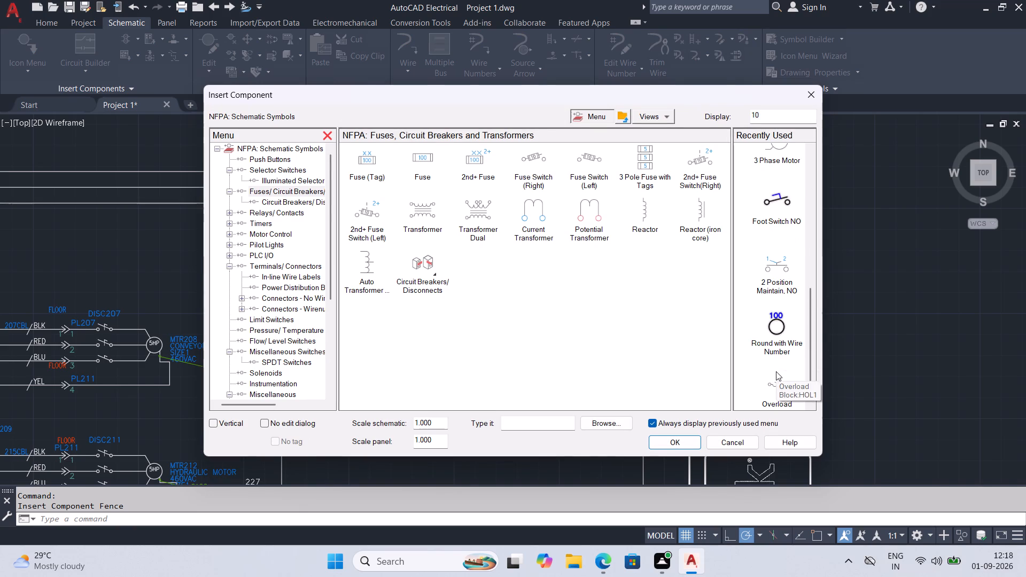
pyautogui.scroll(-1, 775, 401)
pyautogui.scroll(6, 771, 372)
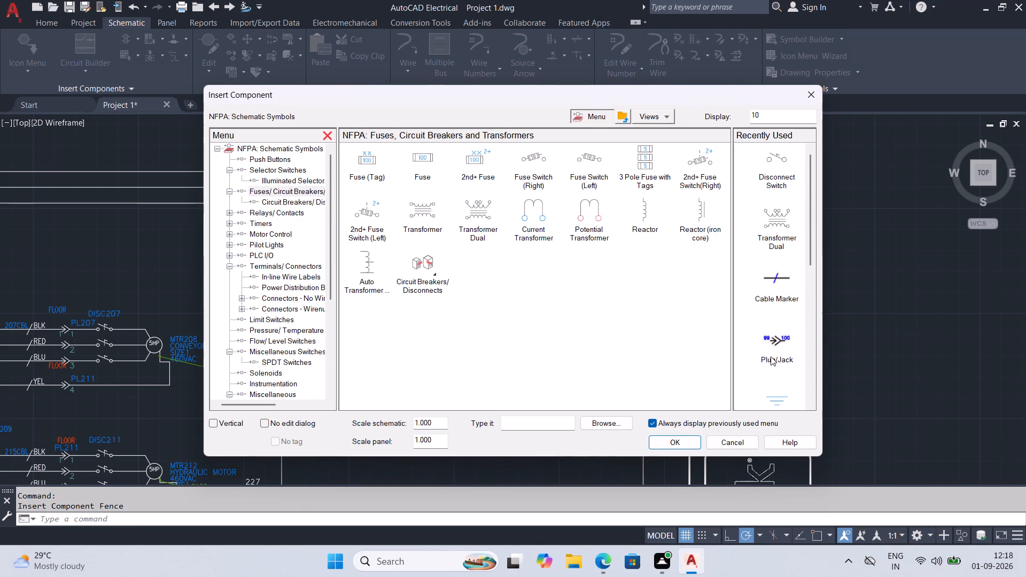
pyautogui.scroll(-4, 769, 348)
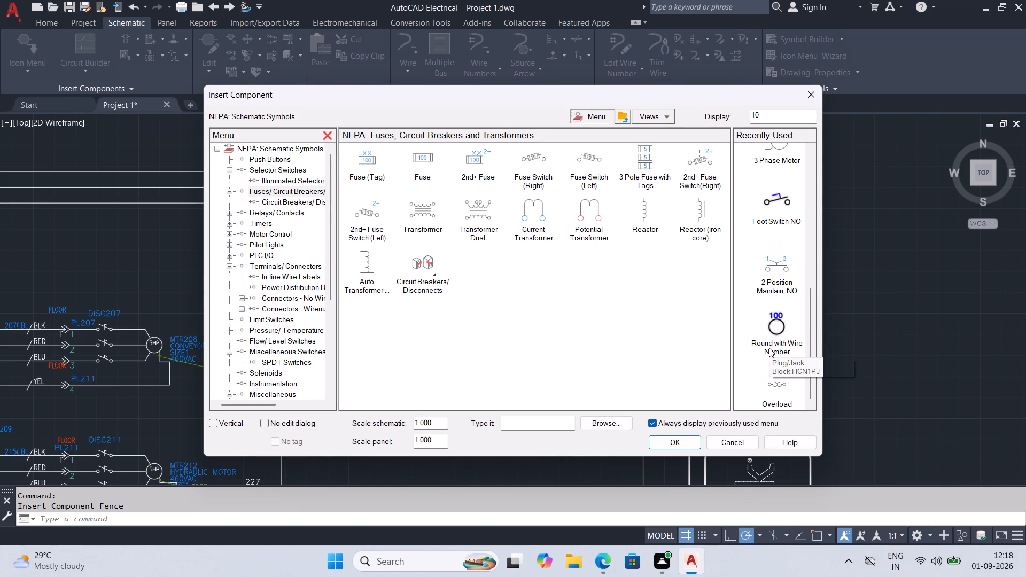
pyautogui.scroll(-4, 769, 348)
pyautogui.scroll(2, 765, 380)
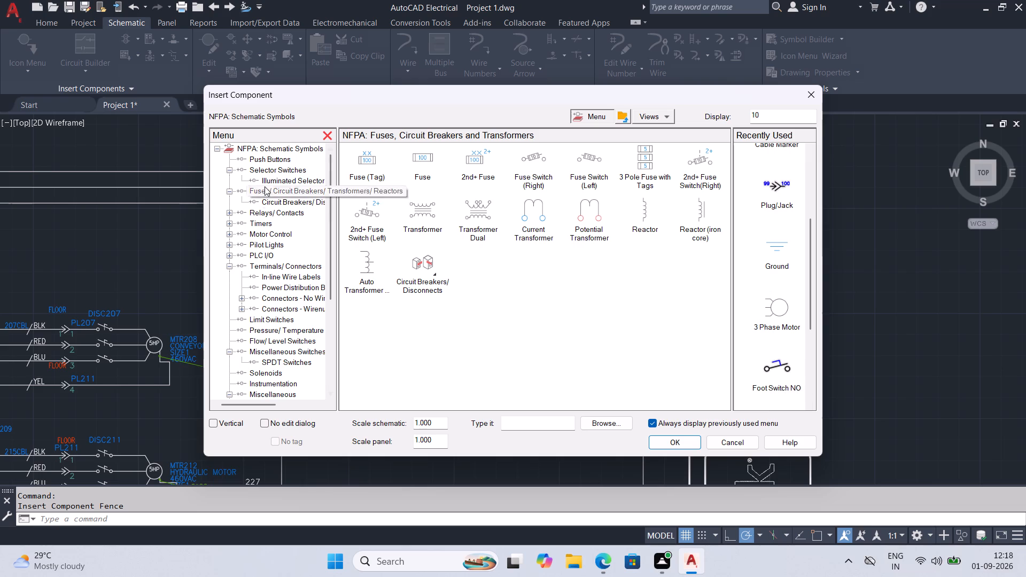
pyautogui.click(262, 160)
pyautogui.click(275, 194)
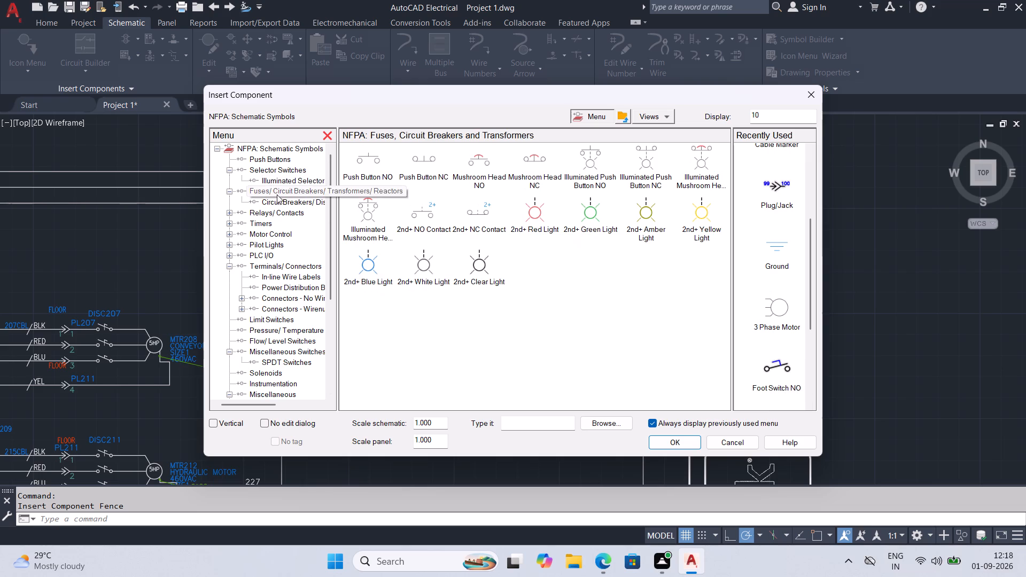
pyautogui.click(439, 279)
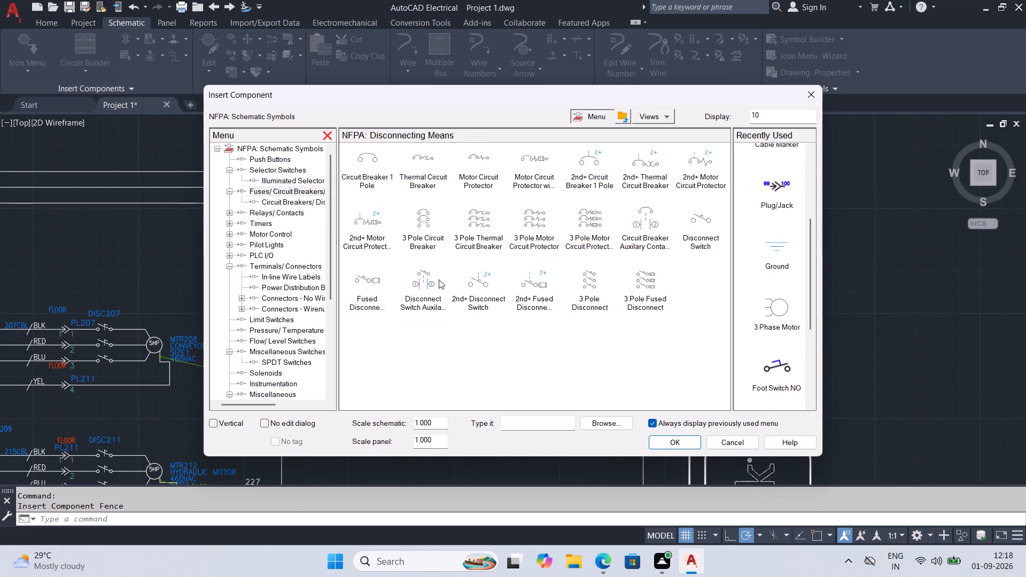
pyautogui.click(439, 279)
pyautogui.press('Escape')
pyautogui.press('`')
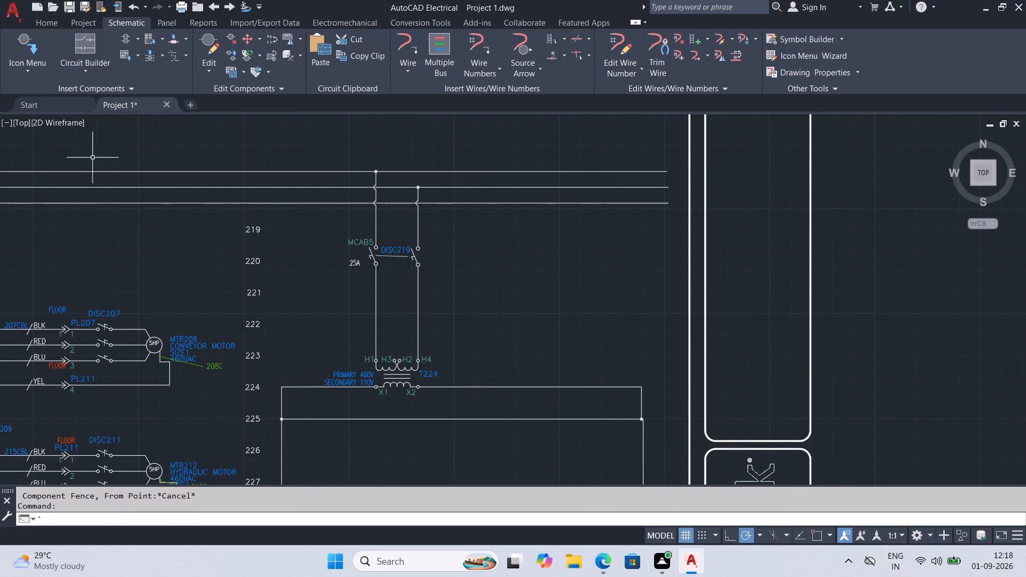
# Insert a Fuse (Tag) symbol by component fence on the H1 primary wire between DISC219 and T224, tagged FU221.
pyautogui.click(126, 43)
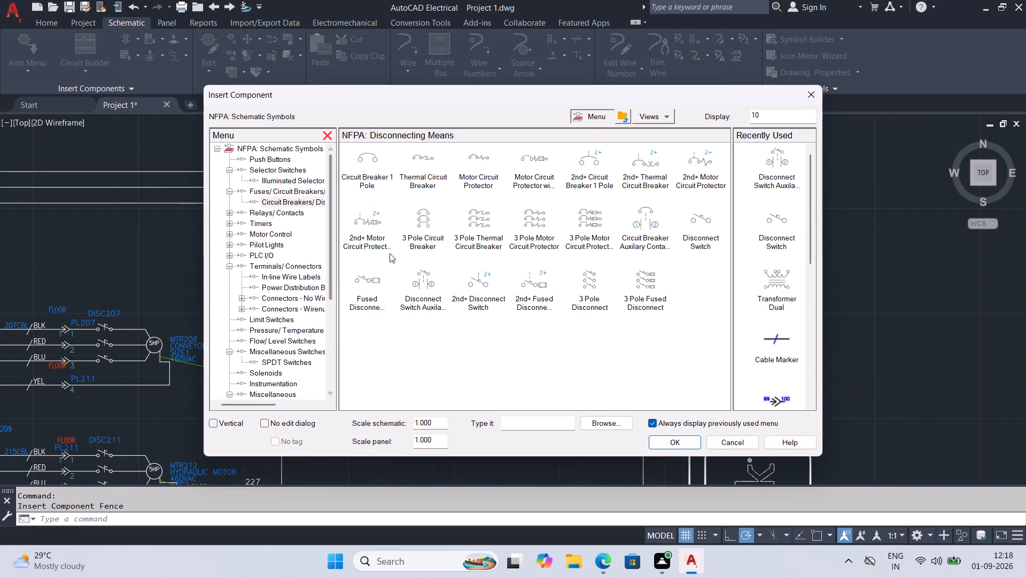
pyautogui.click(288, 193)
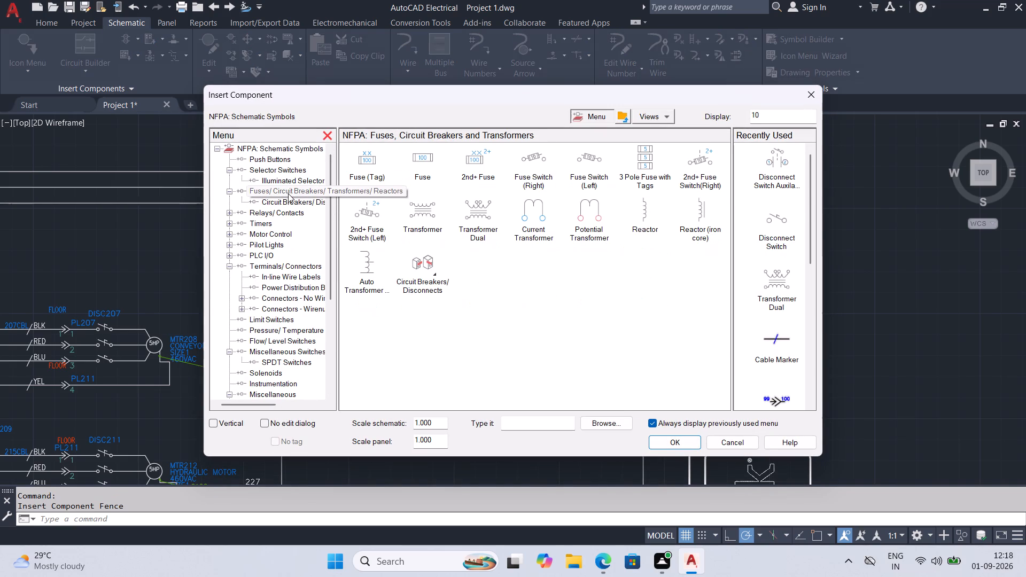
pyautogui.click(366, 158)
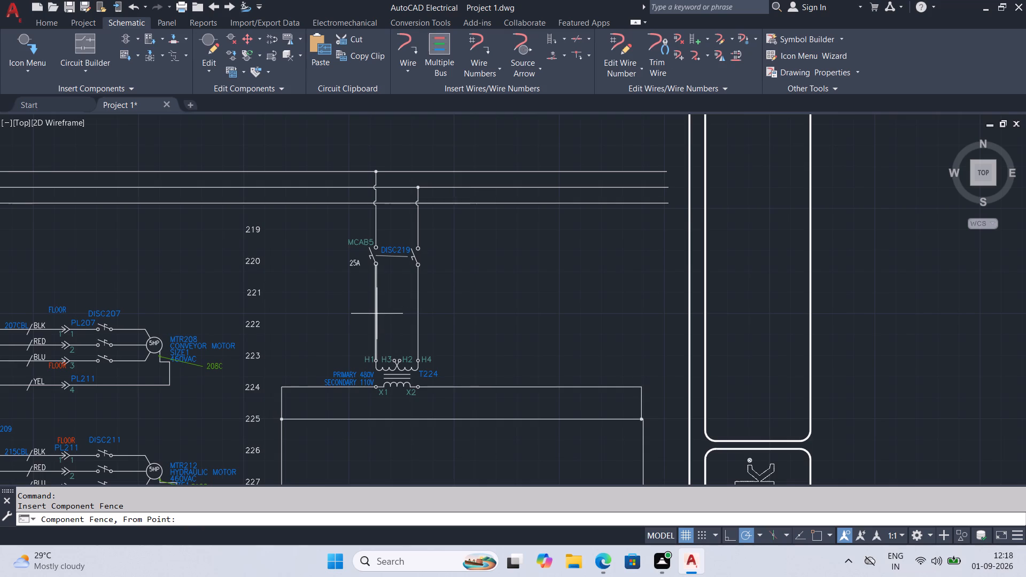
pyautogui.click(376, 314)
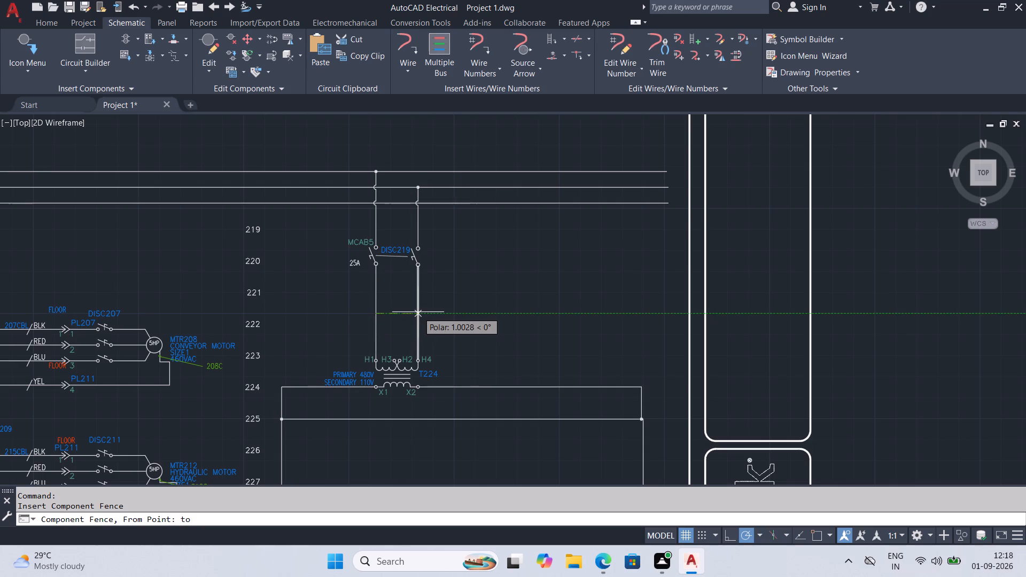
pyautogui.click(418, 312)
pyautogui.press('Return')
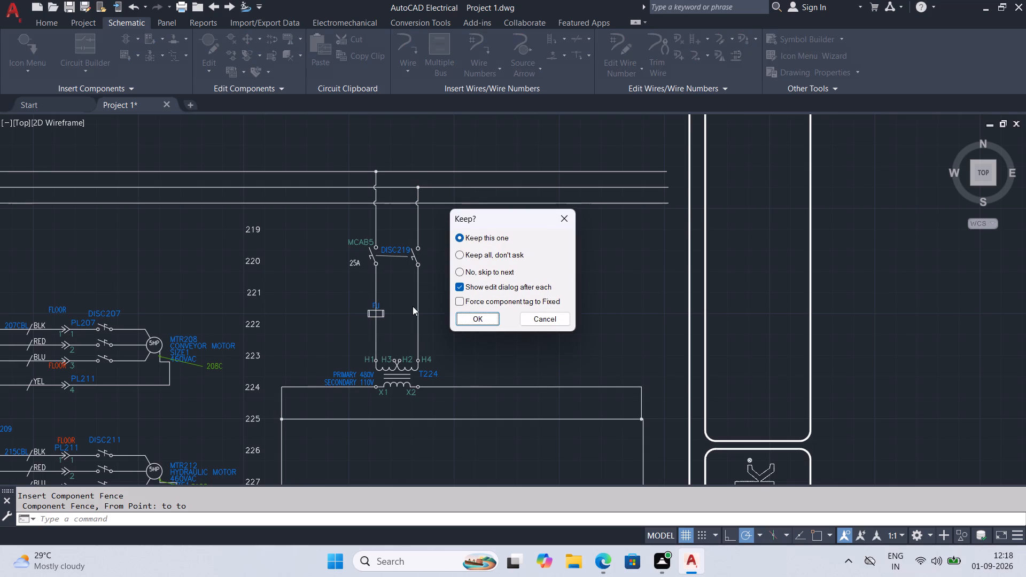
pyautogui.click(470, 313)
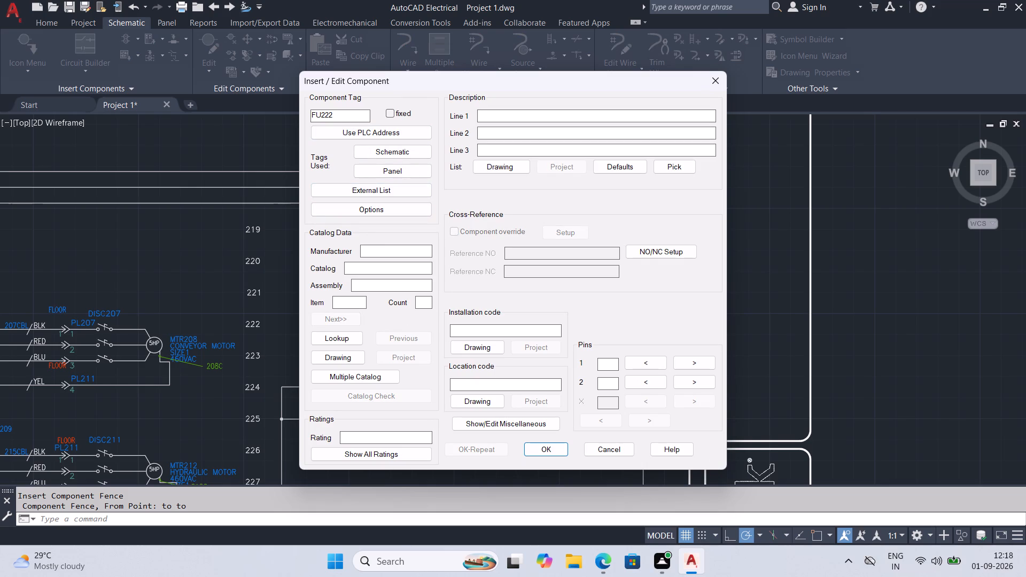
pyautogui.click(349, 116)
pyautogui.press('BackSpace')
pyautogui.press('1')
pyautogui.click(537, 450)
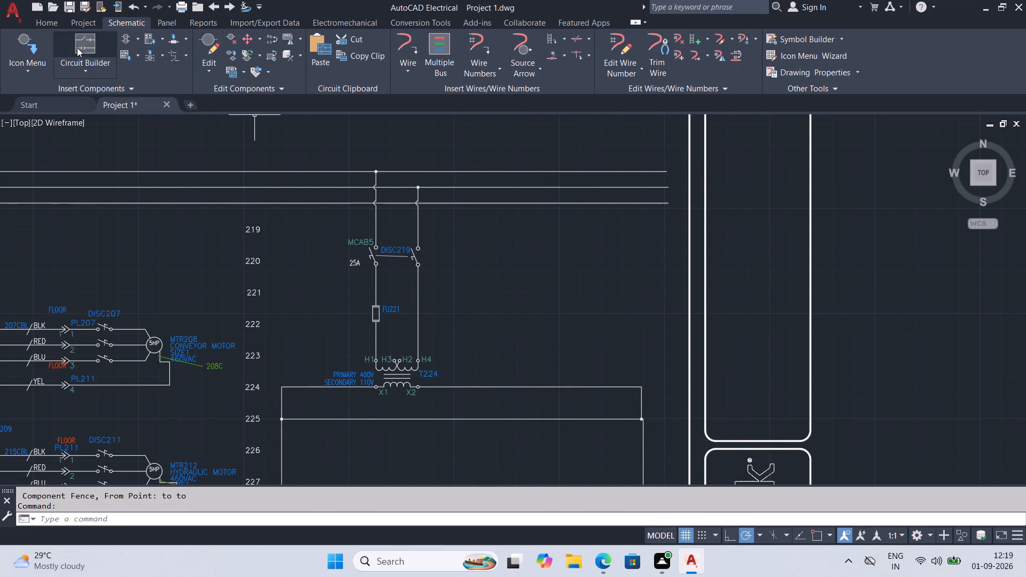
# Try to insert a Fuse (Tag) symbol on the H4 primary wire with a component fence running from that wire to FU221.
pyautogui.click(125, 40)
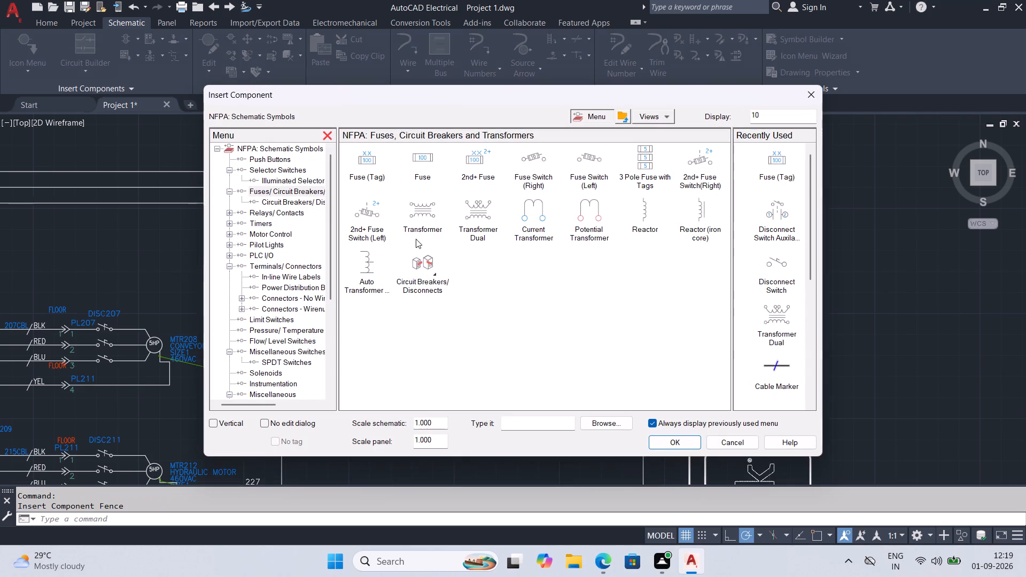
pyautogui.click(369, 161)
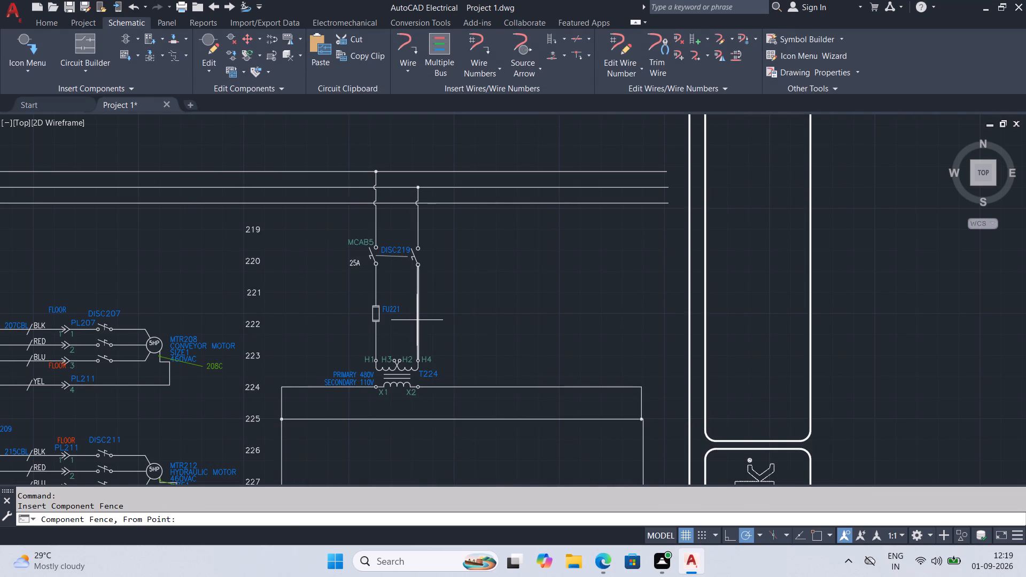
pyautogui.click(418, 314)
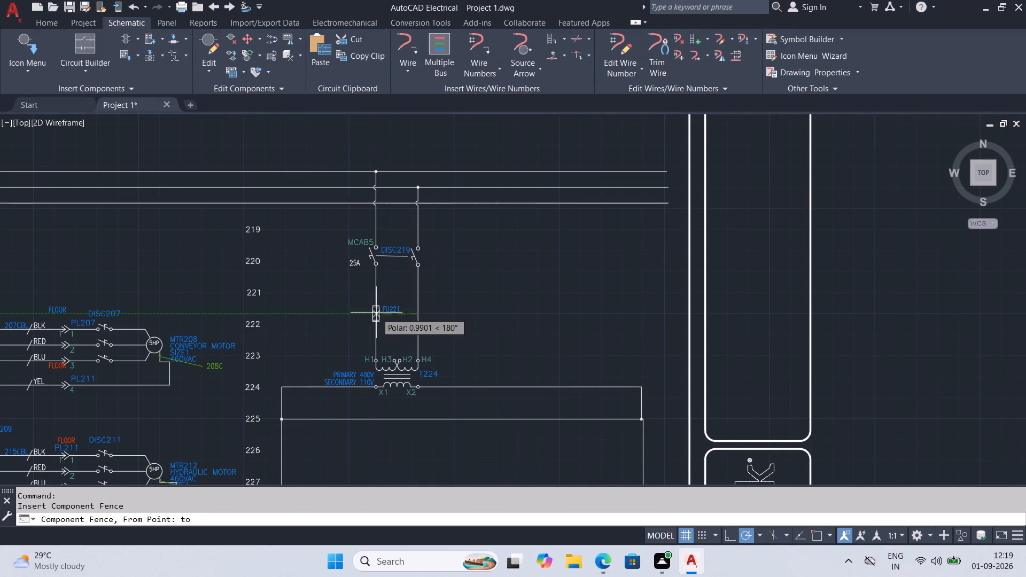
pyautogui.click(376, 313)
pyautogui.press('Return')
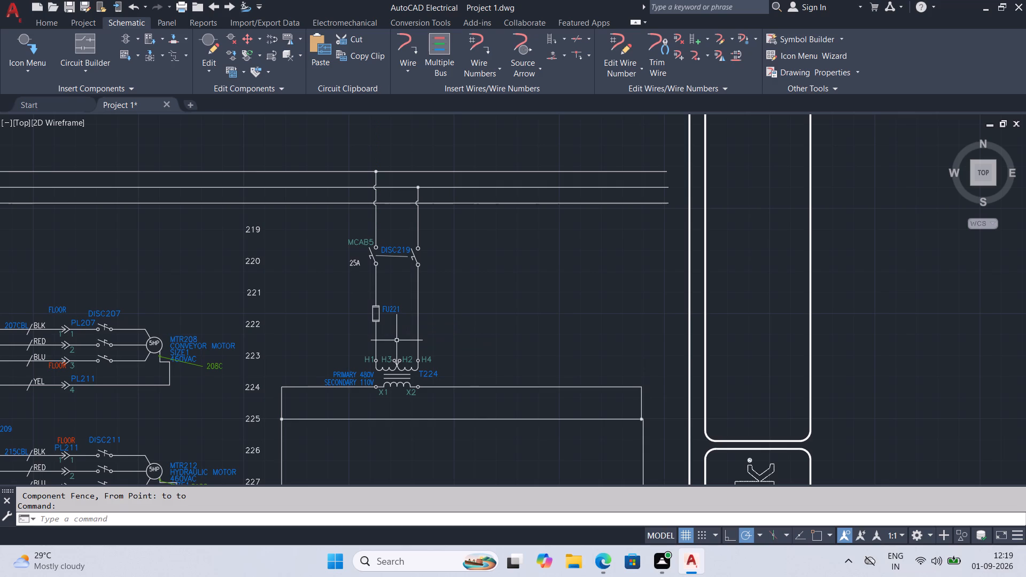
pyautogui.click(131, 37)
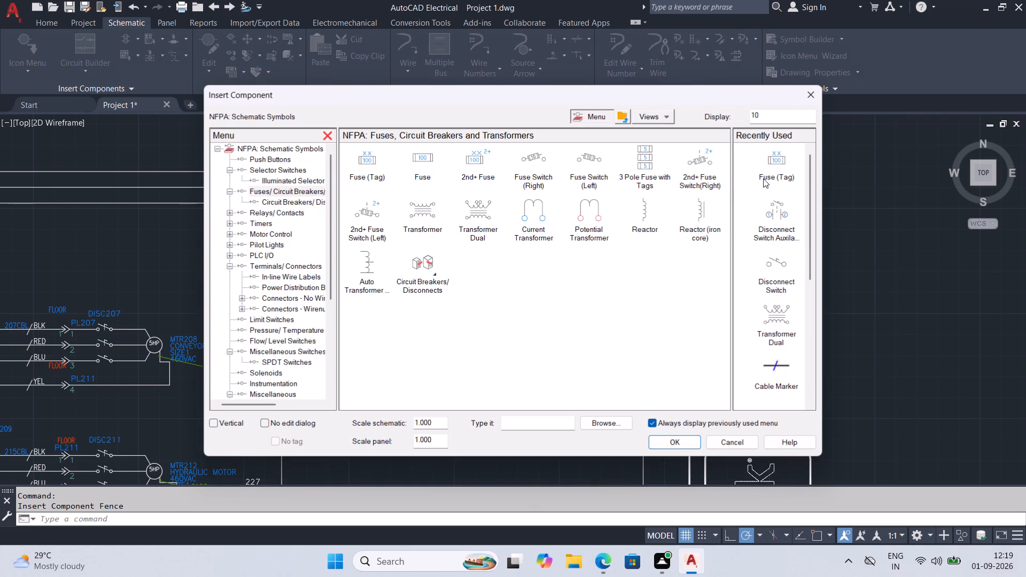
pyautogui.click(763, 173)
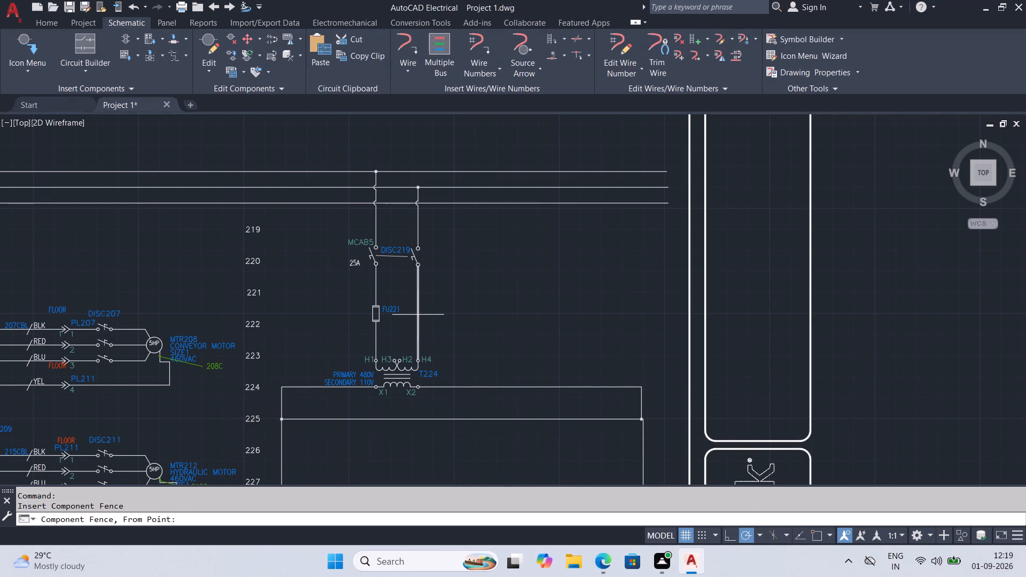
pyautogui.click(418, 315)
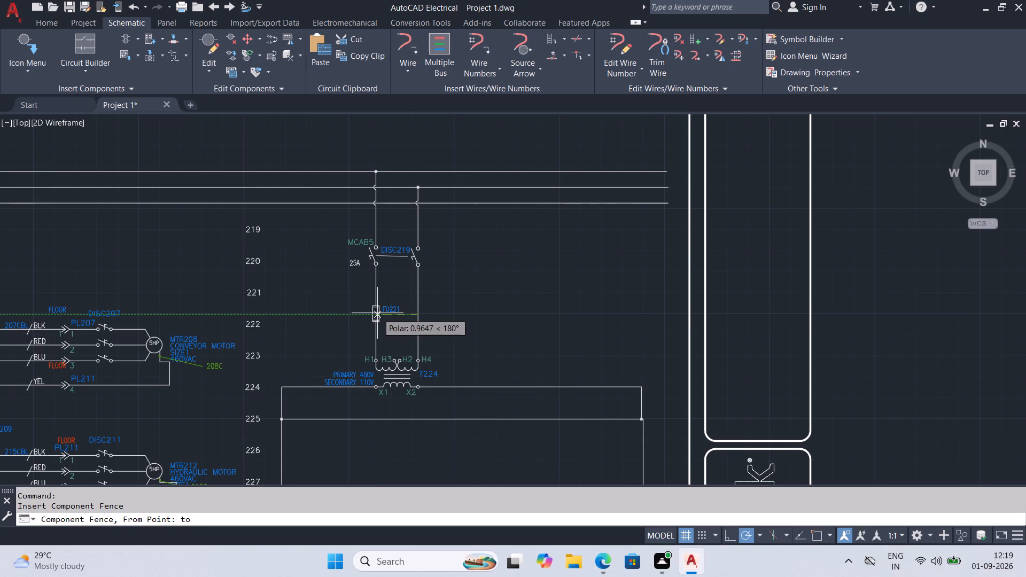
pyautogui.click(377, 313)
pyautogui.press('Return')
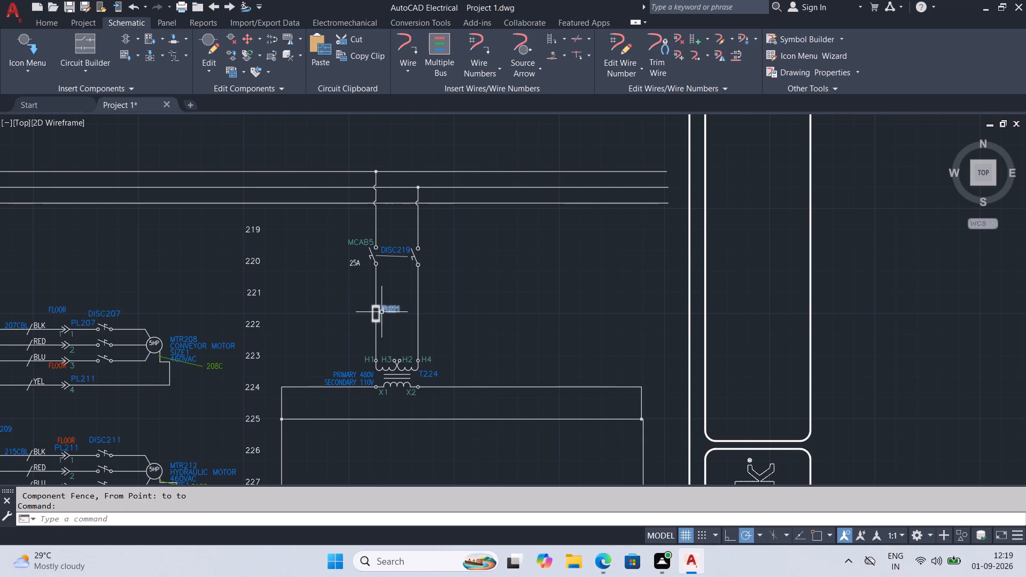
# Insert a fuse by component fence from FU221 across the H4 primary wire, keeping all, and tag it FU221A.
pyautogui.click(122, 32)
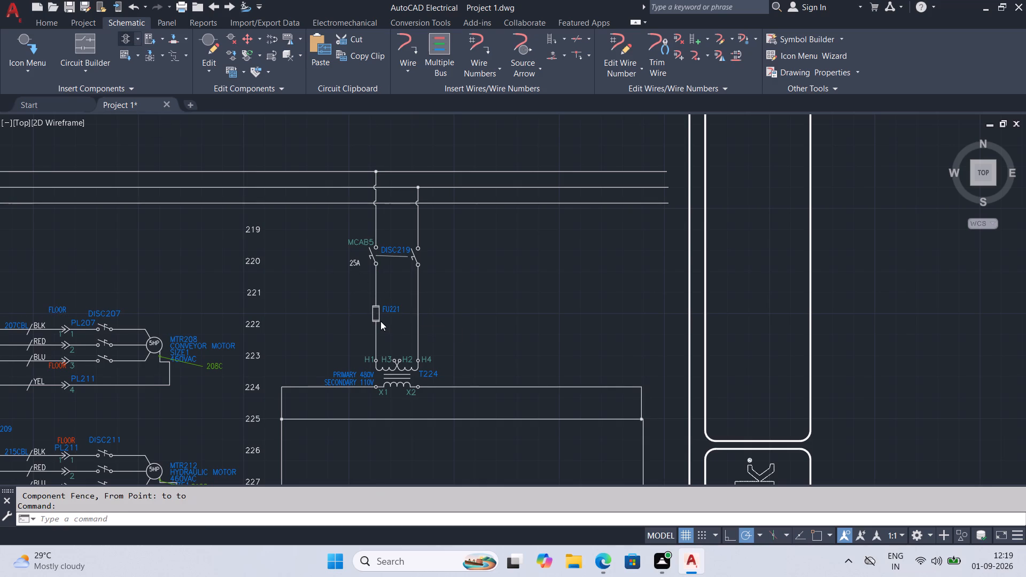
pyautogui.click(780, 171)
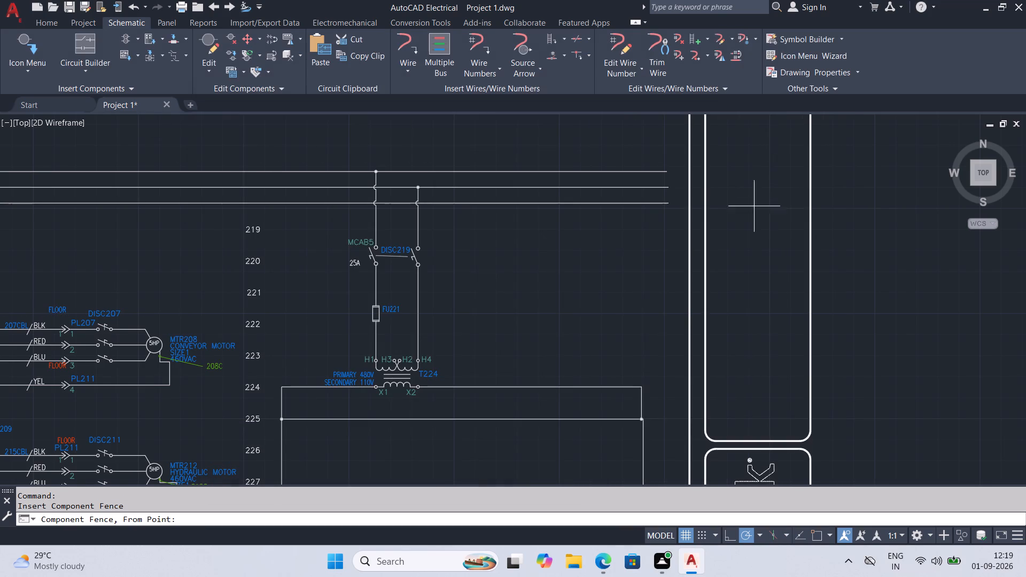
pyautogui.click(375, 314)
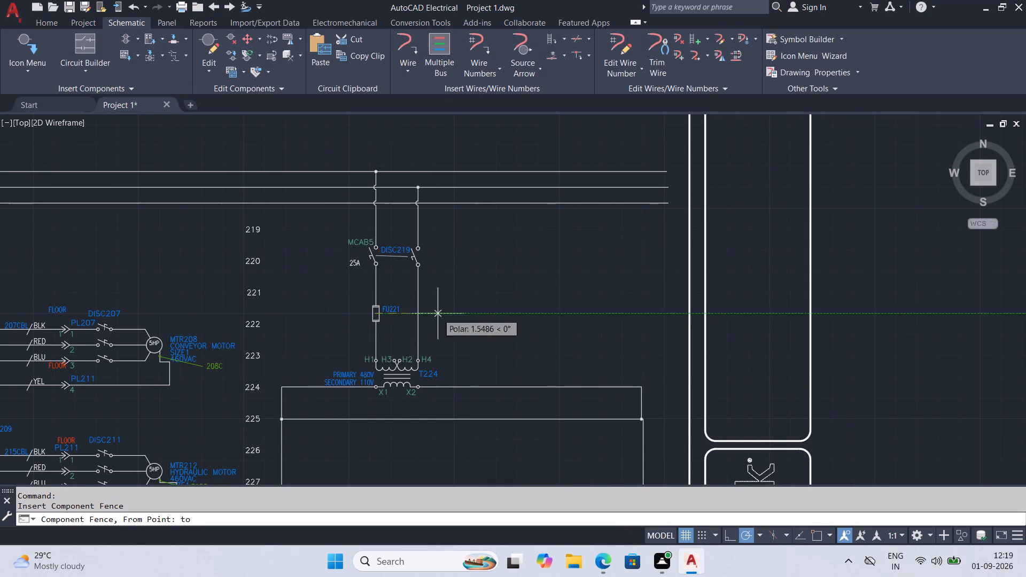
pyautogui.click(418, 315)
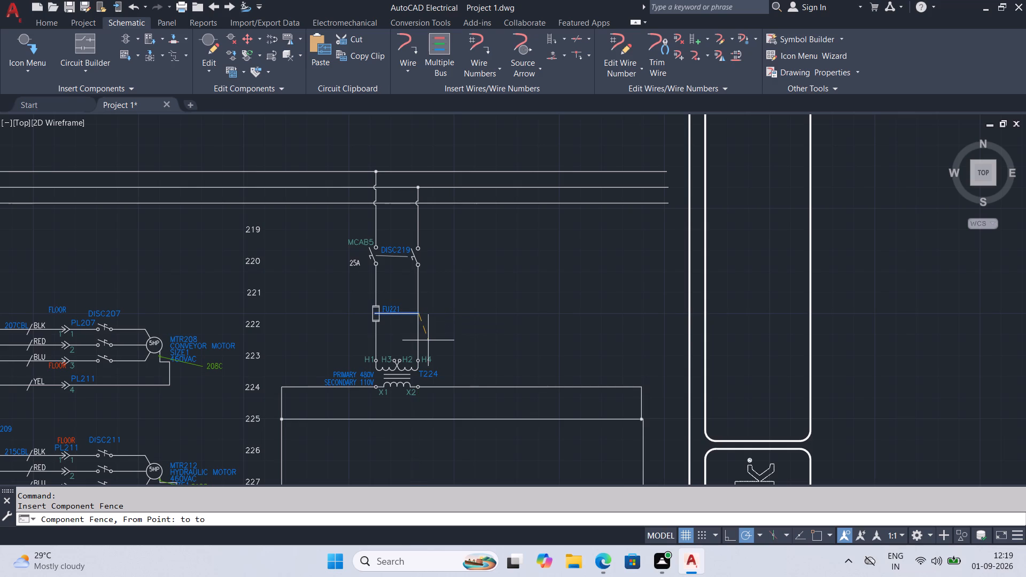
pyautogui.press('Return')
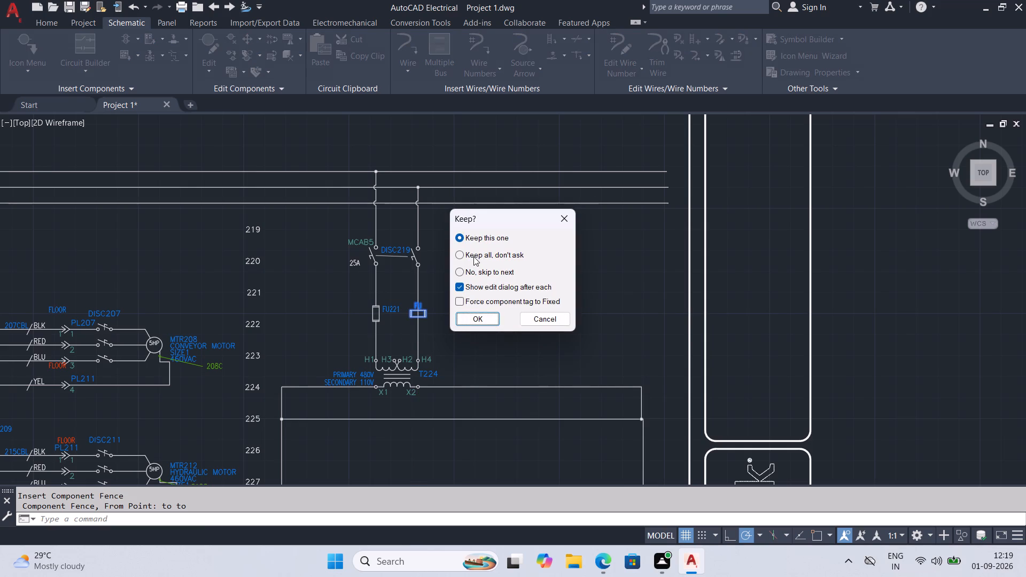
pyautogui.click(473, 256)
pyautogui.click(494, 322)
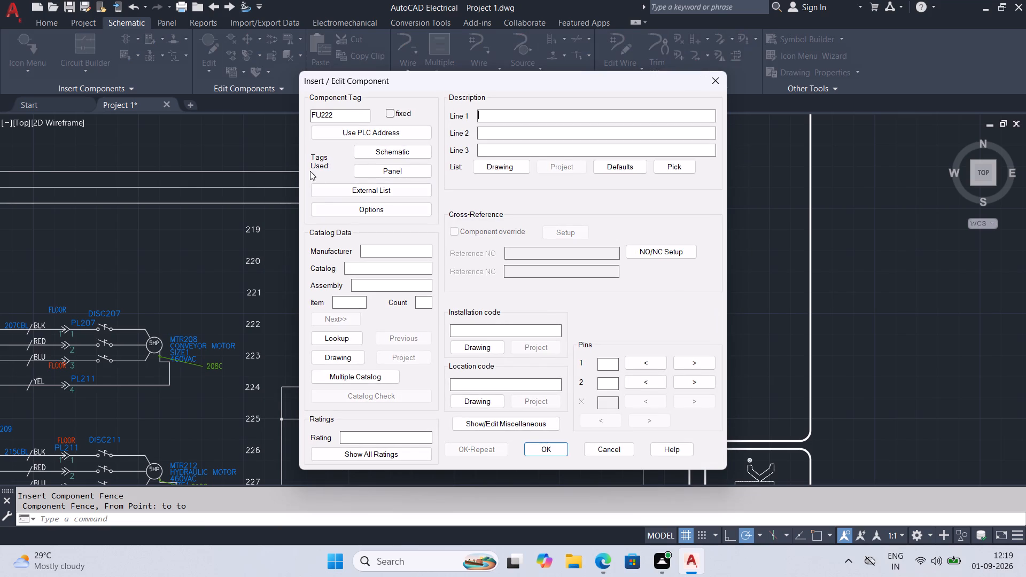
pyautogui.click(340, 117)
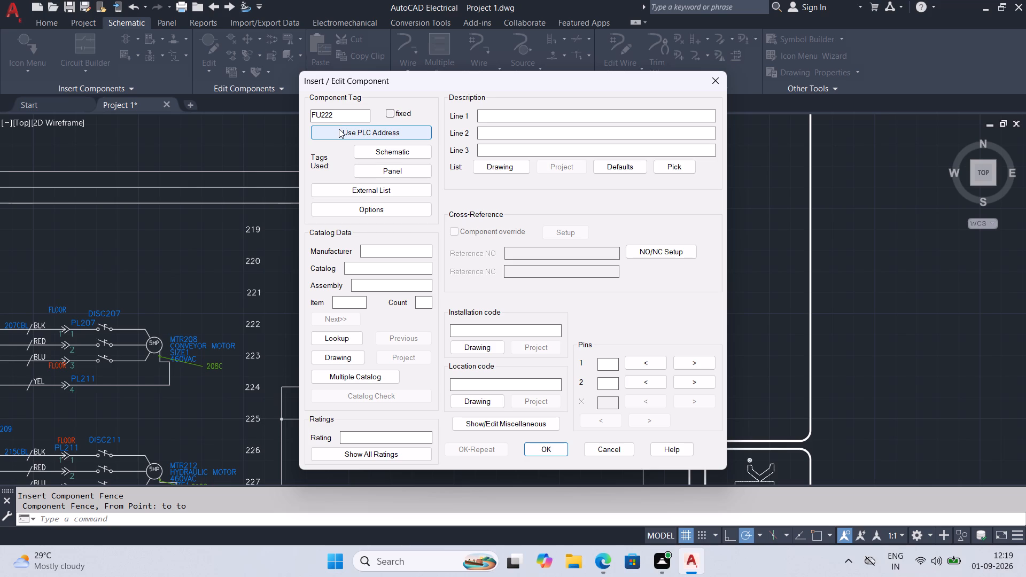
pyautogui.press('BackSpace')
pyautogui.press('1')
pyautogui.press('a')
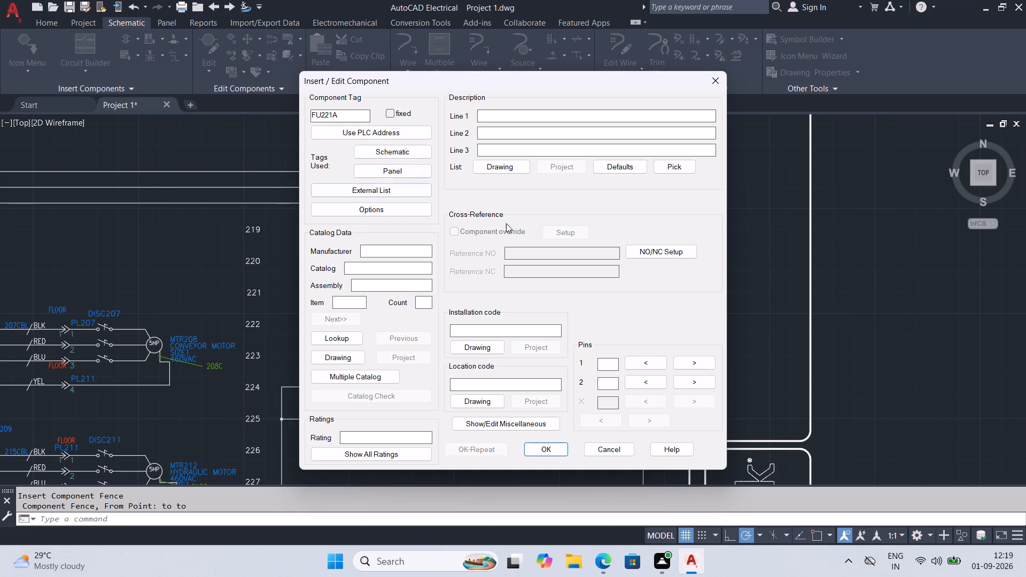
pyautogui.click(550, 453)
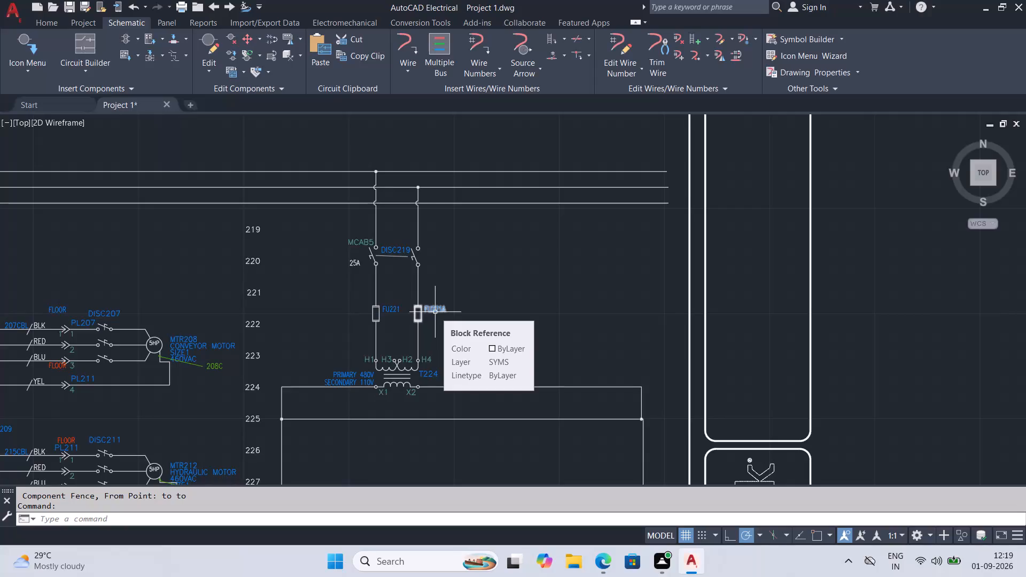
# Set the TERM01 attribute of fuse FU221A to MCAB5.
pyautogui.doubleClick(435, 312)
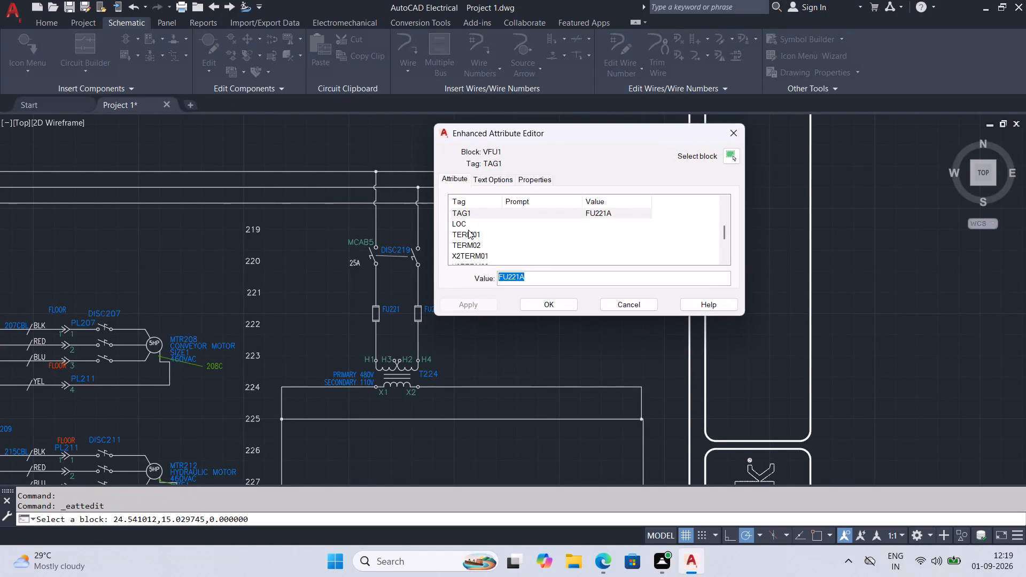
pyautogui.scroll(6, 465, 221)
pyautogui.scroll(-1, 465, 221)
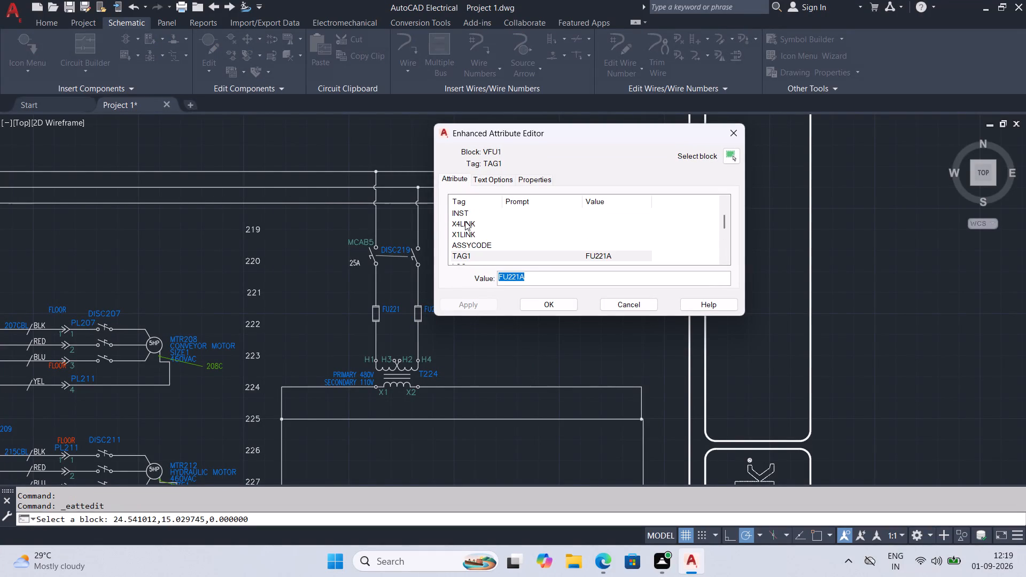
pyautogui.scroll(-2, 465, 221)
pyautogui.click(471, 213)
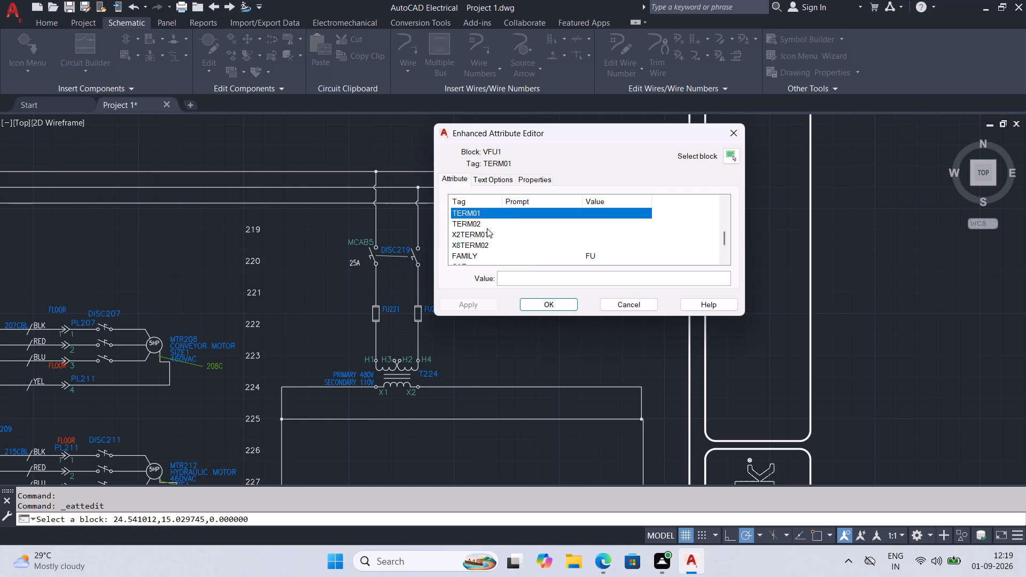
pyautogui.click(524, 279)
pyautogui.write('MCAB5')
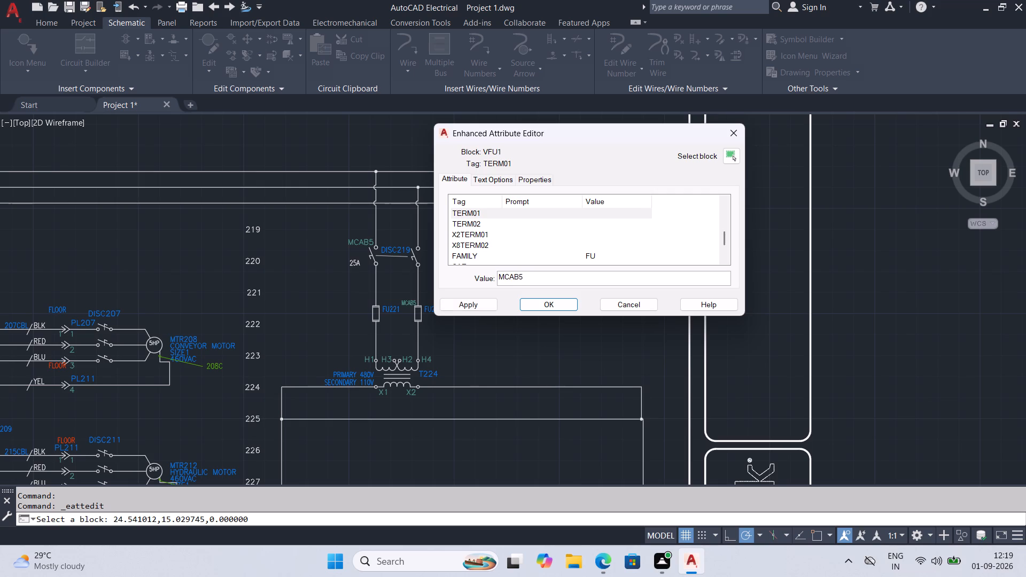
pyautogui.click(480, 307)
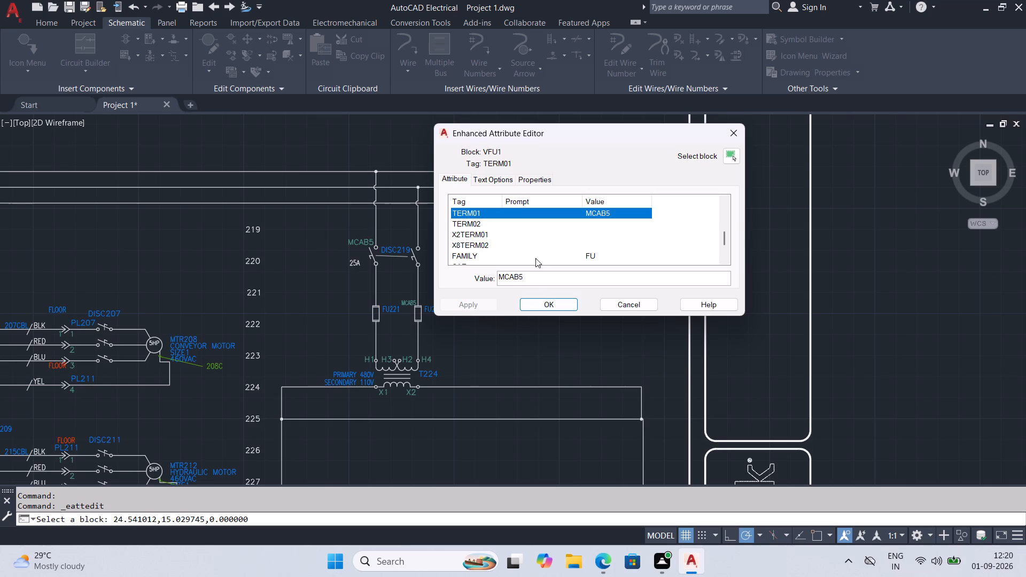
pyautogui.moveTo(585, 134); pyautogui.dragTo(681, 170)
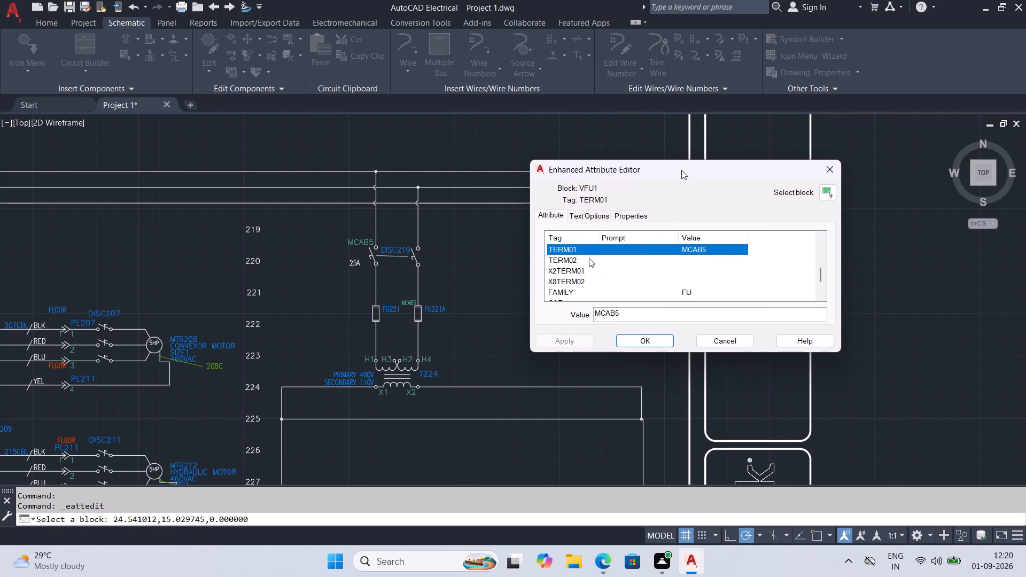
pyautogui.click(629, 341)
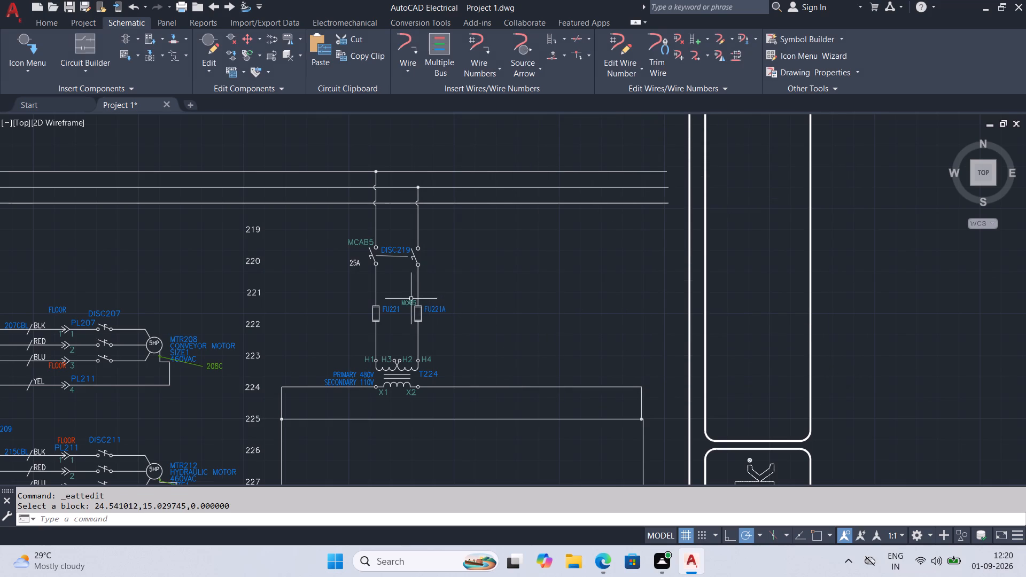
# Move FU221A's MCAB5 text across the wire to just above the FU221A tag.
pyautogui.click(410, 303)
pyautogui.click(402, 307)
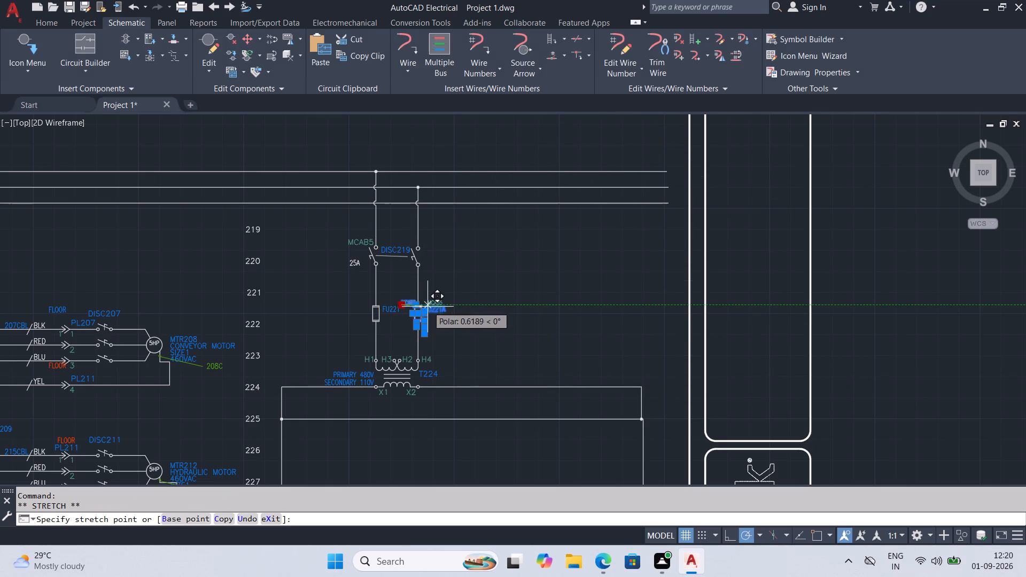
pyautogui.click(424, 303)
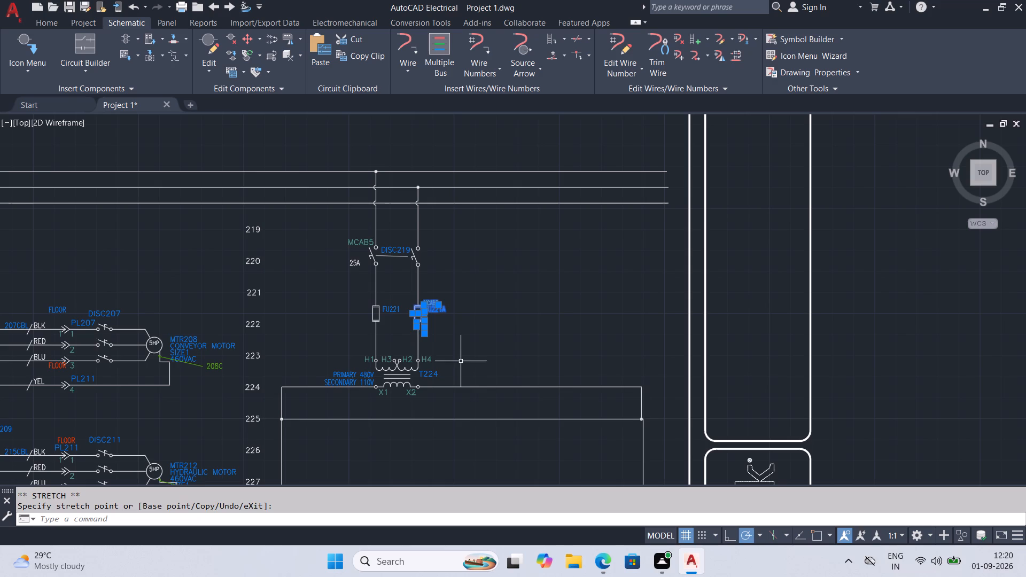
# Save the drawing.
pyautogui.hotkey('ctrl', 's')
# Set the TERM01 attribute of fuse FU221 on the H1 primary wire to MCAB5.
pyautogui.click(390, 308)
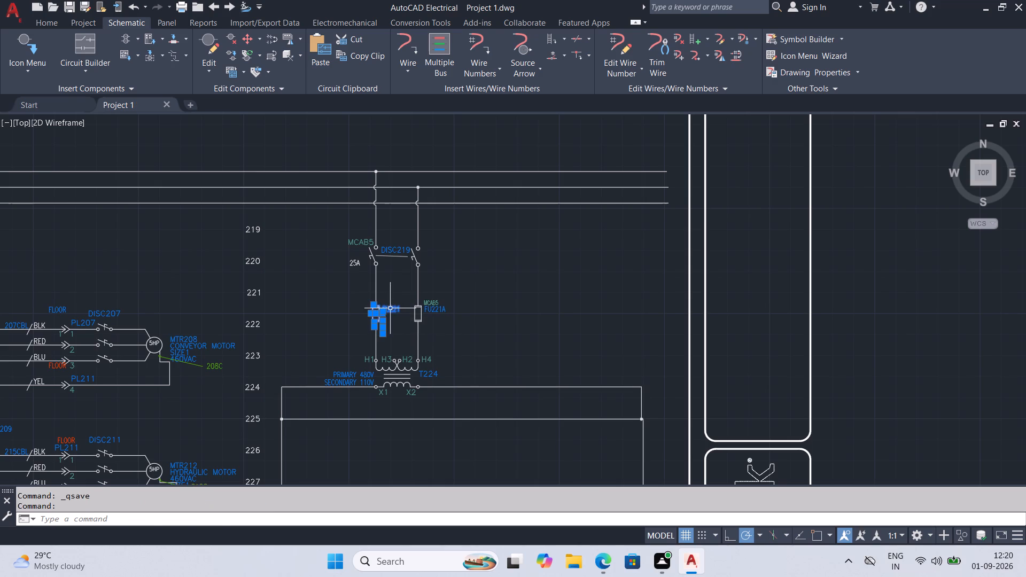
pyautogui.click(390, 308)
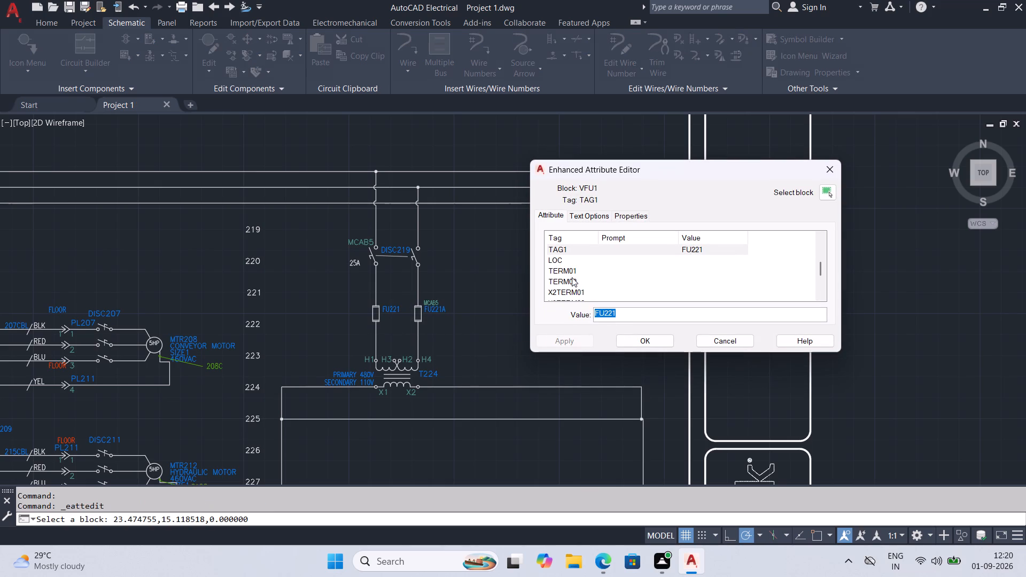
pyautogui.click(570, 265)
pyautogui.click(570, 277)
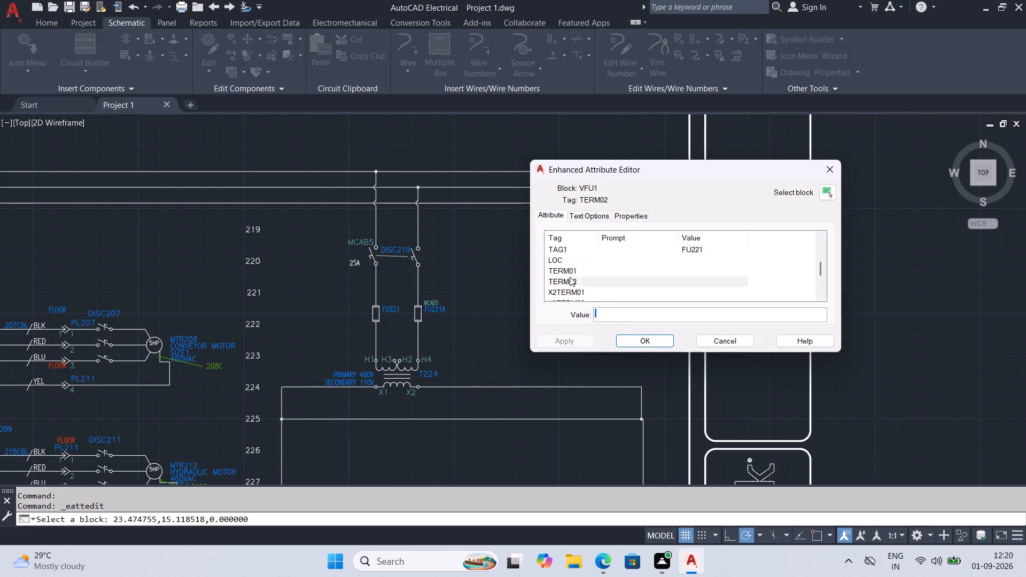
pyautogui.click(570, 271)
pyautogui.click(602, 316)
pyautogui.press('m')
pyautogui.press('c')
pyautogui.write('AB')
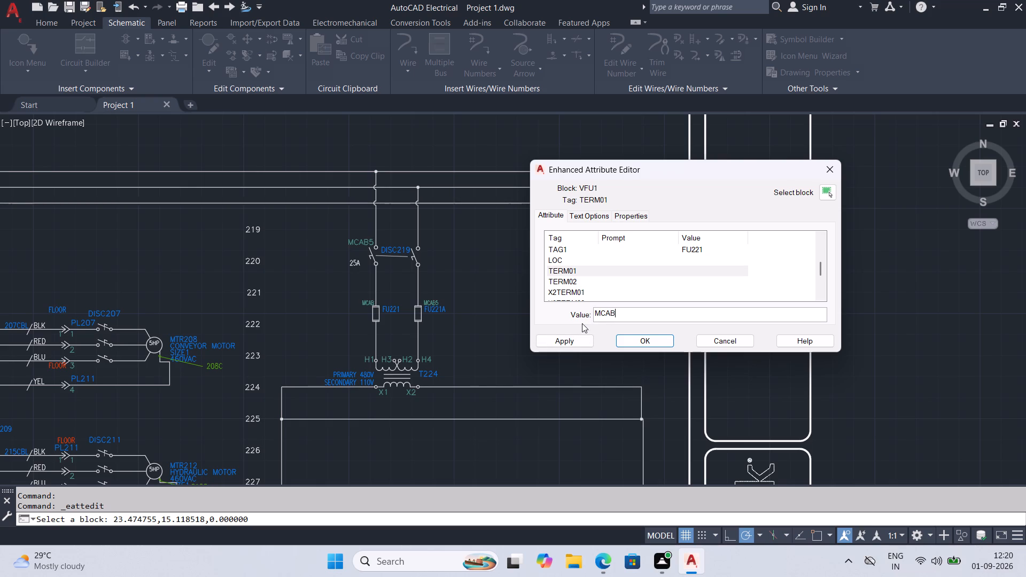
pyautogui.press('5')
# Set the RATING1 attribute of fuse FU221 to 3A and apply the attribute edits.
pyautogui.scroll(-2, 574, 275)
pyautogui.click(571, 292)
pyautogui.click(613, 319)
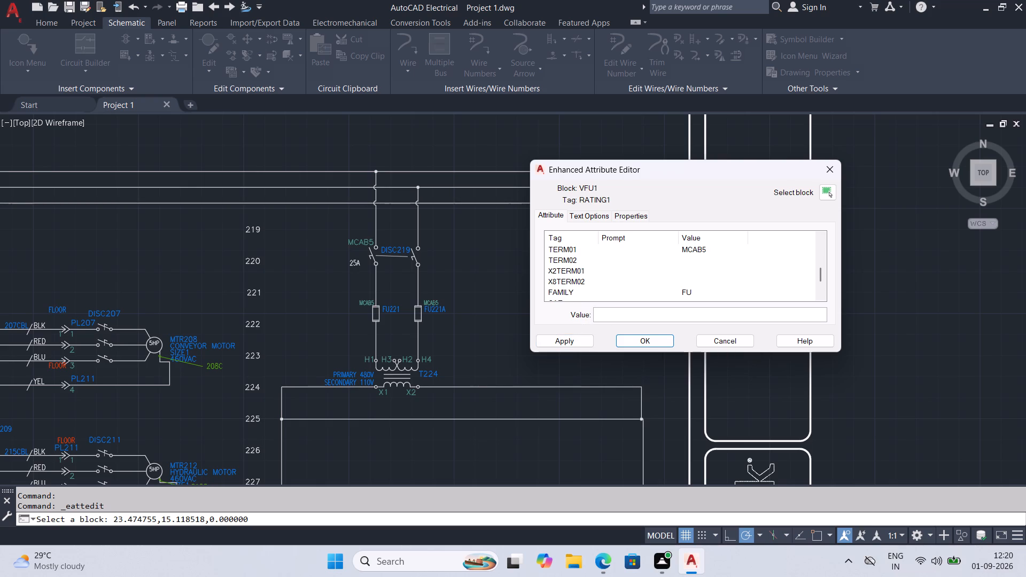
pyautogui.write('3A')
pyautogui.click(584, 338)
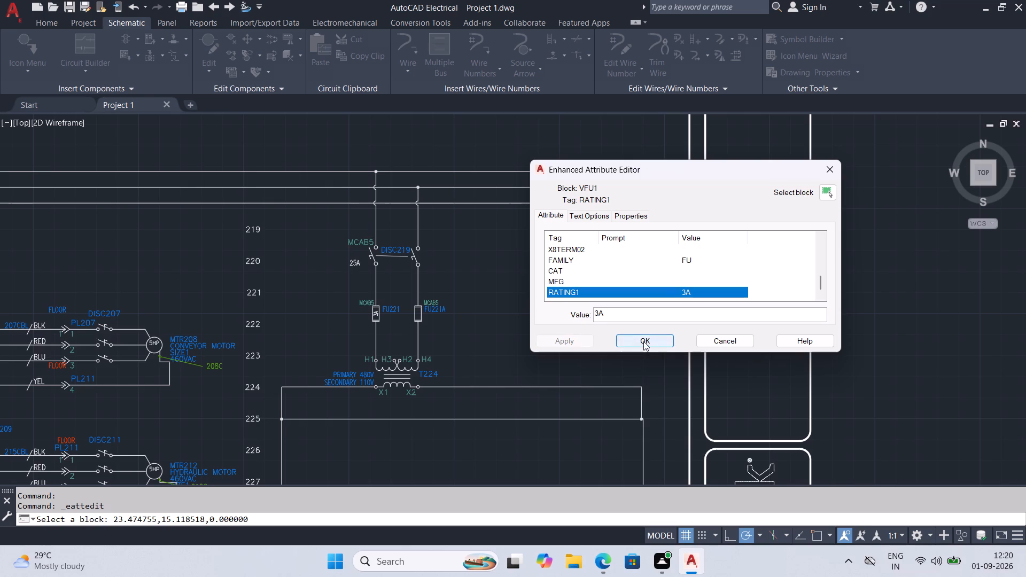
pyautogui.click(643, 341)
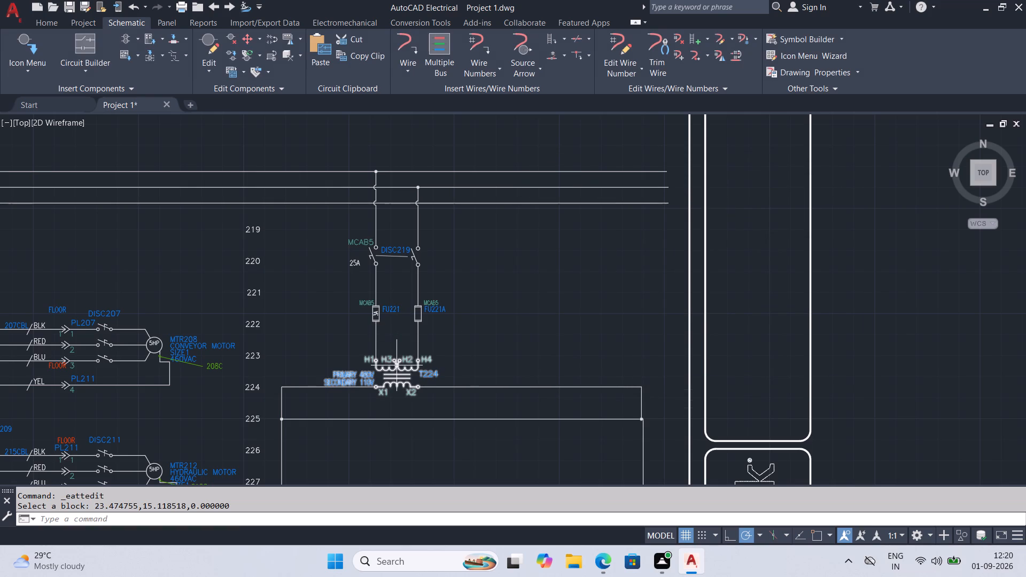
# Set the RATING1 attribute of fuse FU221A on the H4 primary wire to 3A.
pyautogui.doubleClick(428, 308)
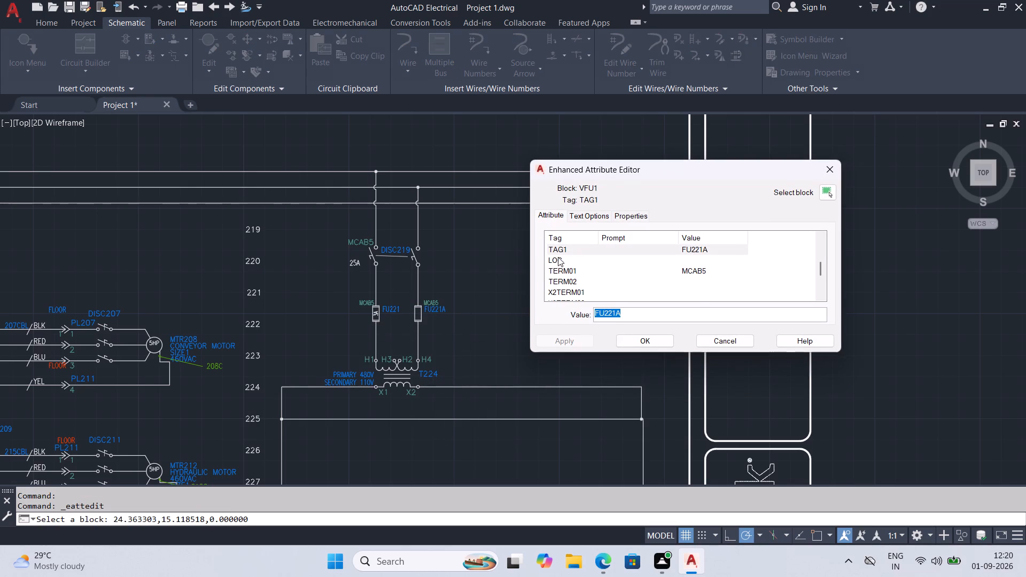
pyautogui.scroll(2, 562, 258)
pyautogui.scroll(-4, 562, 282)
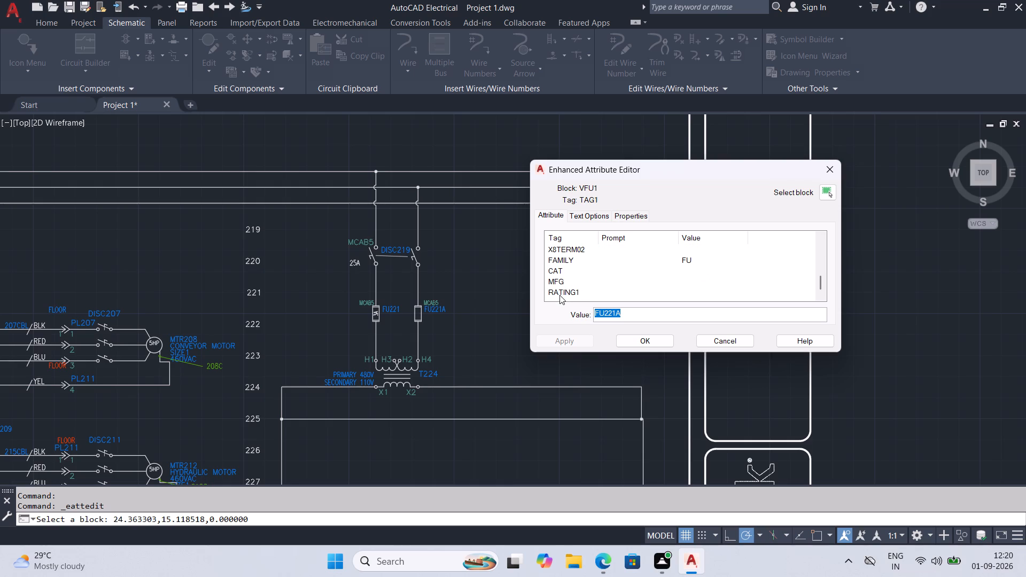
pyautogui.click(560, 293)
pyautogui.click(604, 316)
pyautogui.press('3')
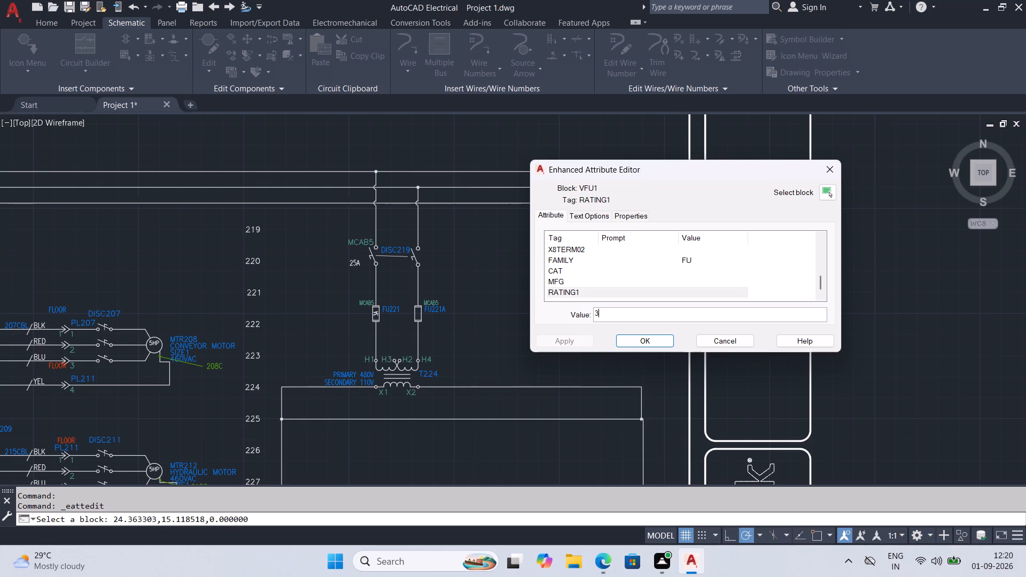
pyautogui.press('a')
pyautogui.click(558, 341)
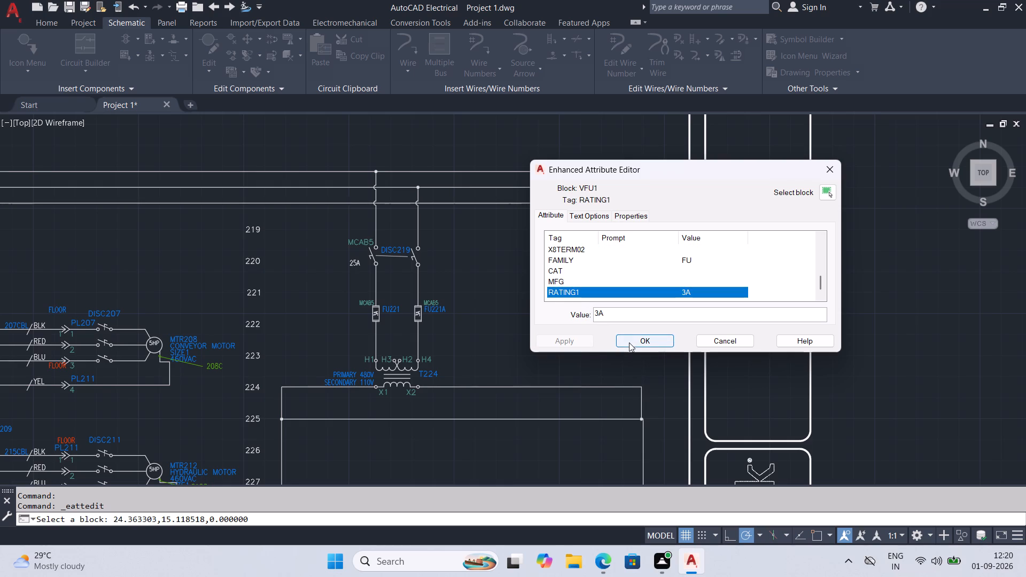
pyautogui.click(629, 342)
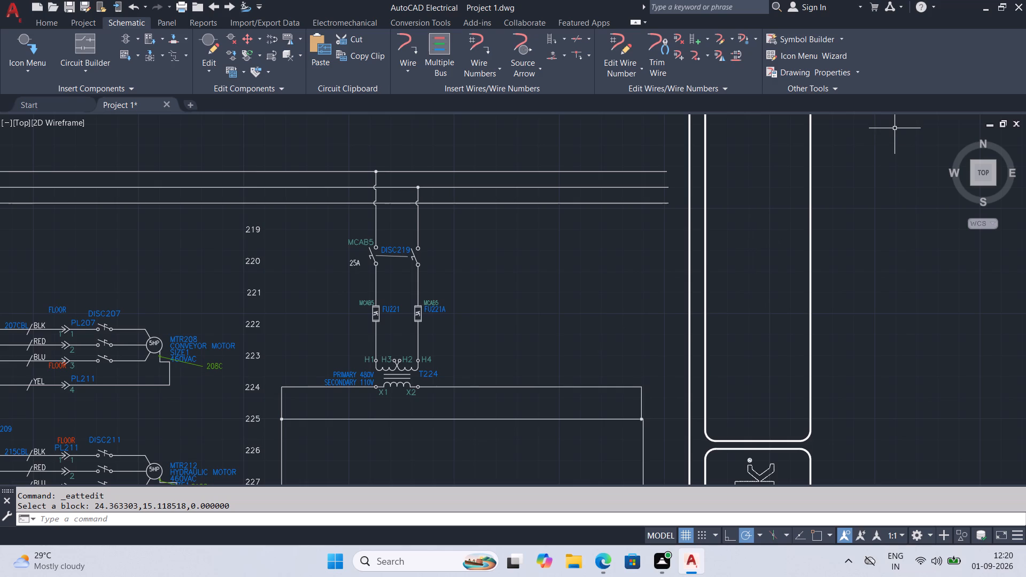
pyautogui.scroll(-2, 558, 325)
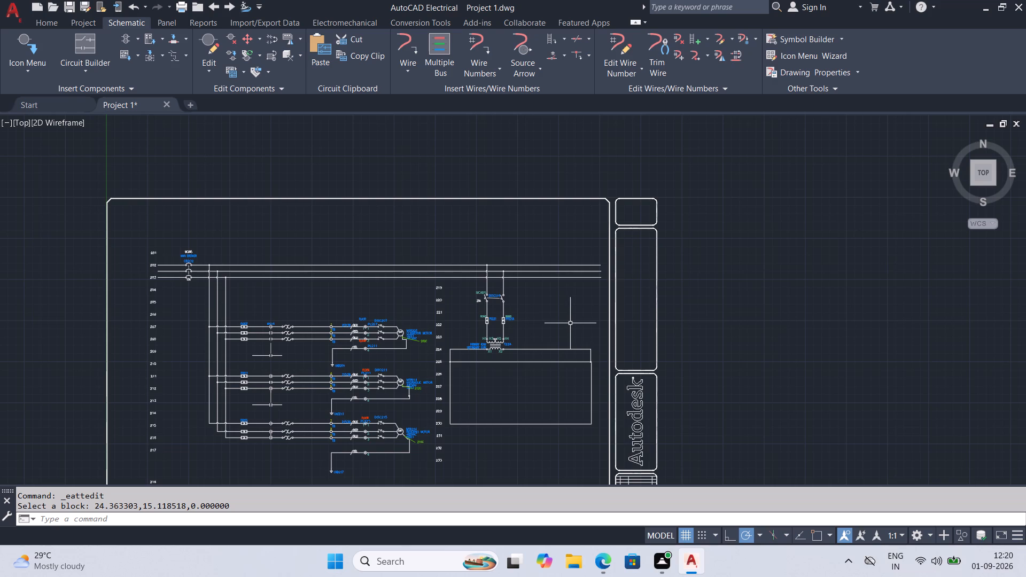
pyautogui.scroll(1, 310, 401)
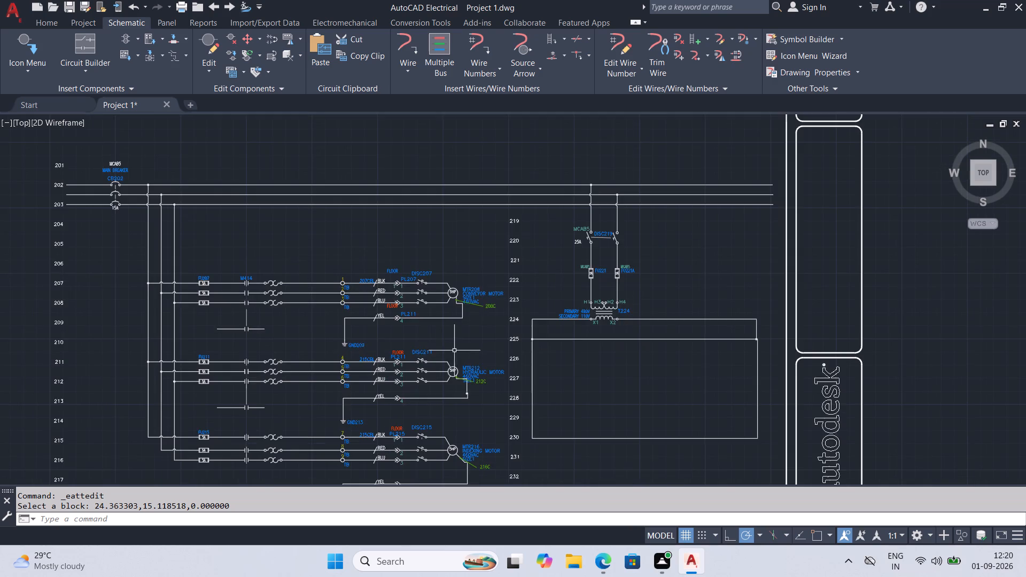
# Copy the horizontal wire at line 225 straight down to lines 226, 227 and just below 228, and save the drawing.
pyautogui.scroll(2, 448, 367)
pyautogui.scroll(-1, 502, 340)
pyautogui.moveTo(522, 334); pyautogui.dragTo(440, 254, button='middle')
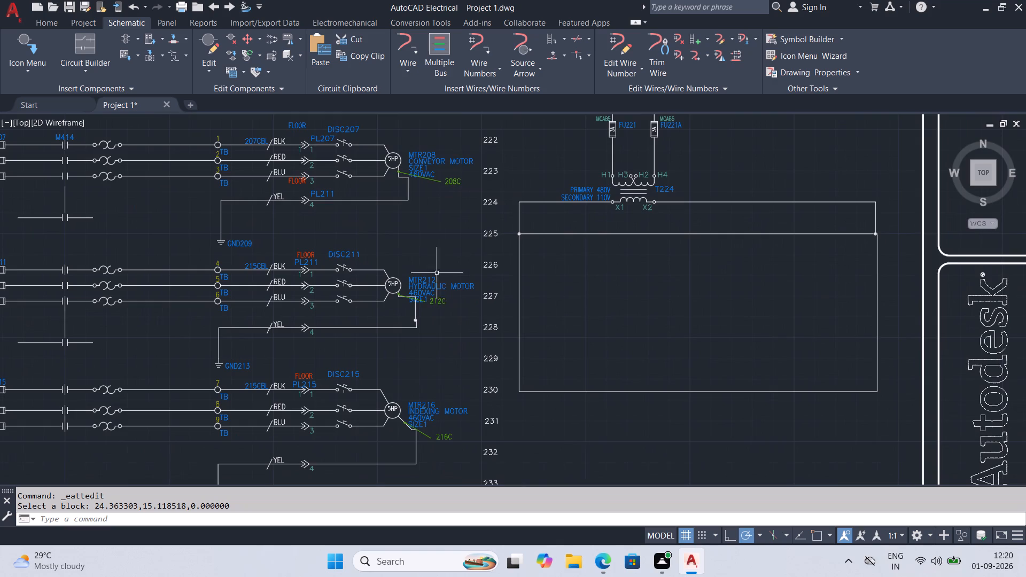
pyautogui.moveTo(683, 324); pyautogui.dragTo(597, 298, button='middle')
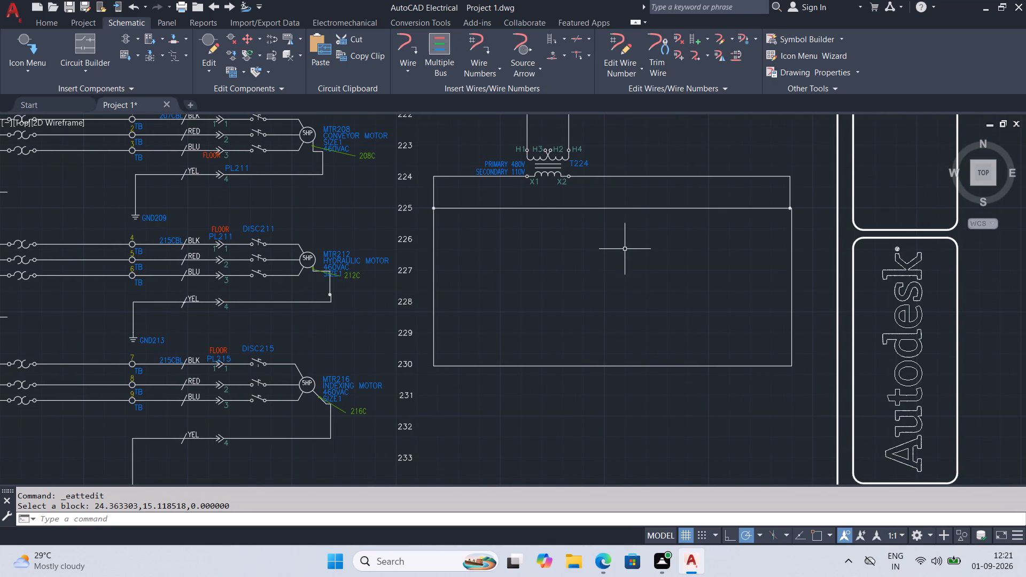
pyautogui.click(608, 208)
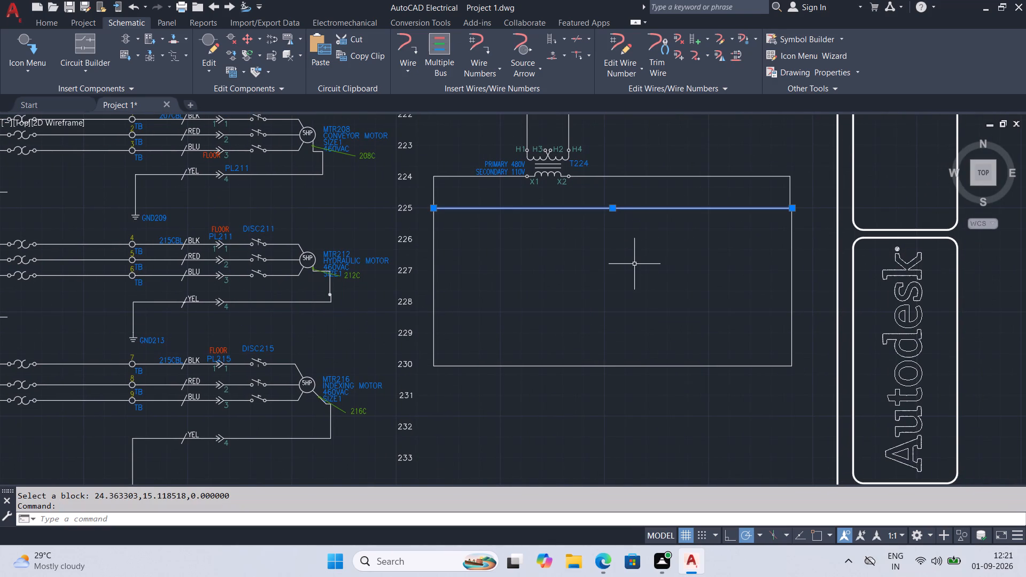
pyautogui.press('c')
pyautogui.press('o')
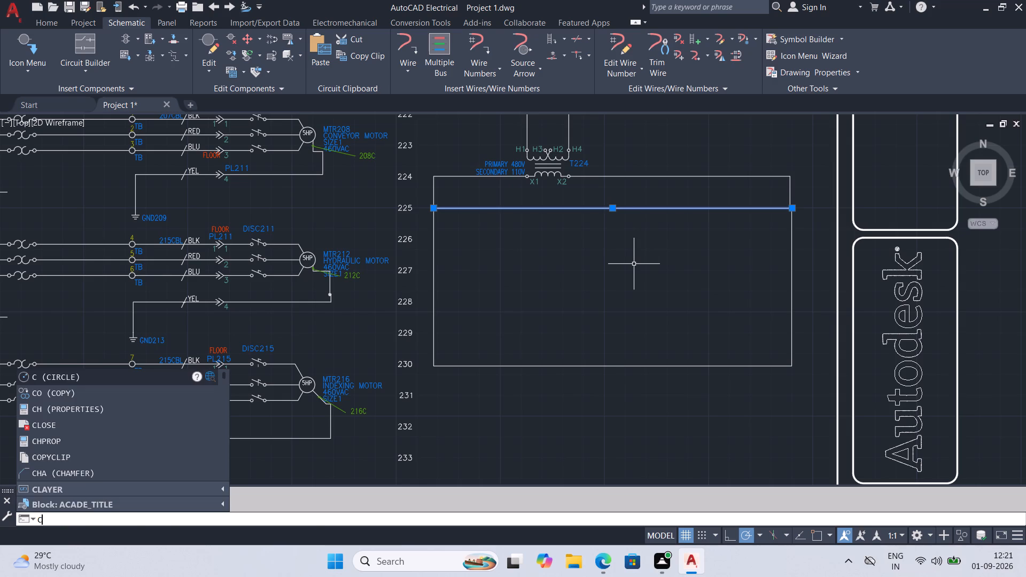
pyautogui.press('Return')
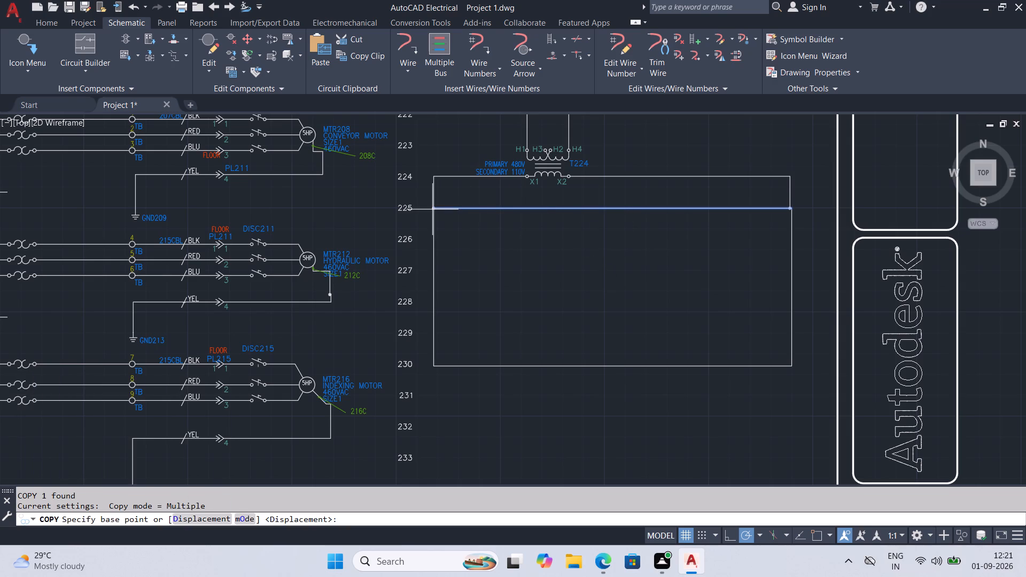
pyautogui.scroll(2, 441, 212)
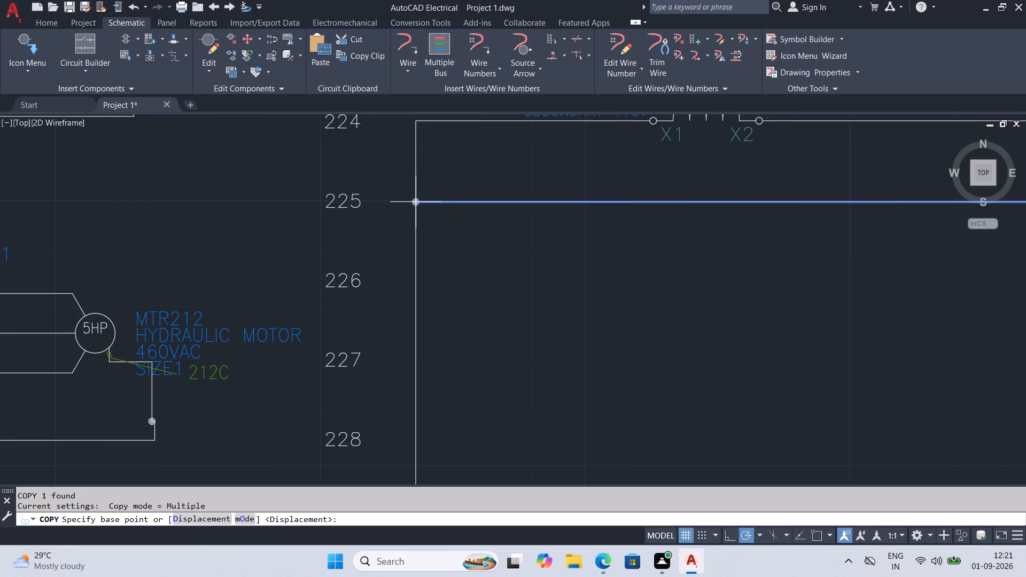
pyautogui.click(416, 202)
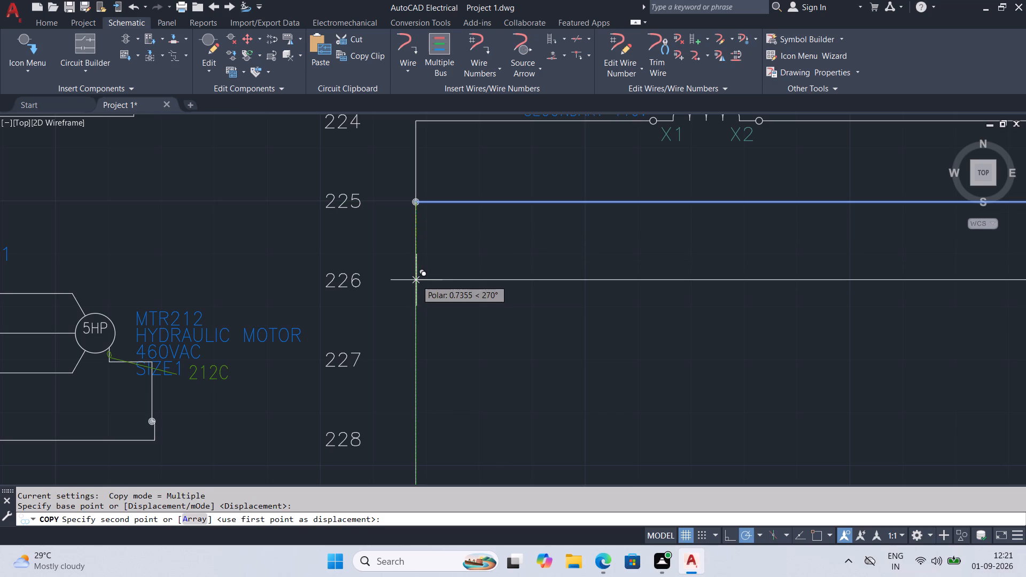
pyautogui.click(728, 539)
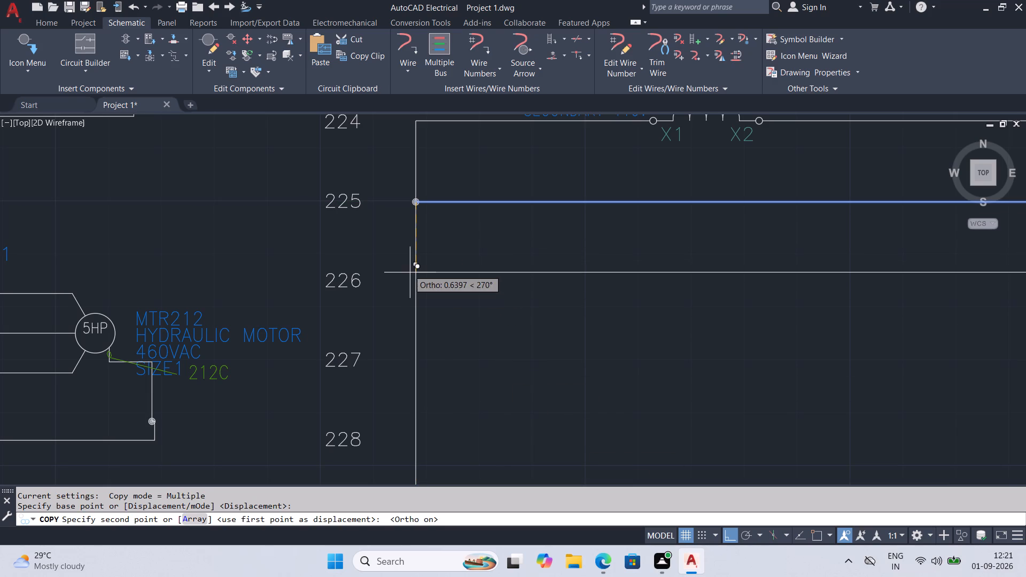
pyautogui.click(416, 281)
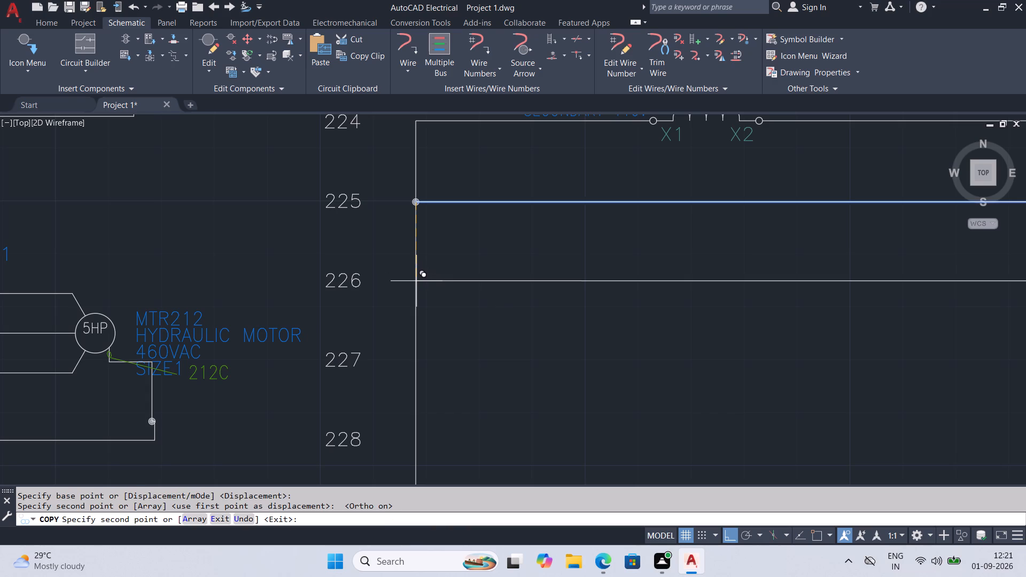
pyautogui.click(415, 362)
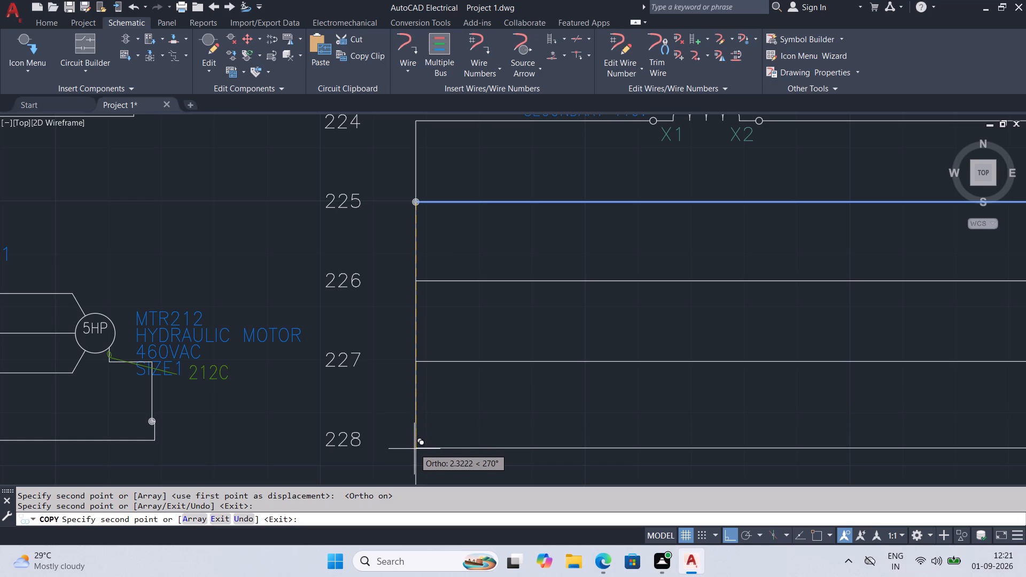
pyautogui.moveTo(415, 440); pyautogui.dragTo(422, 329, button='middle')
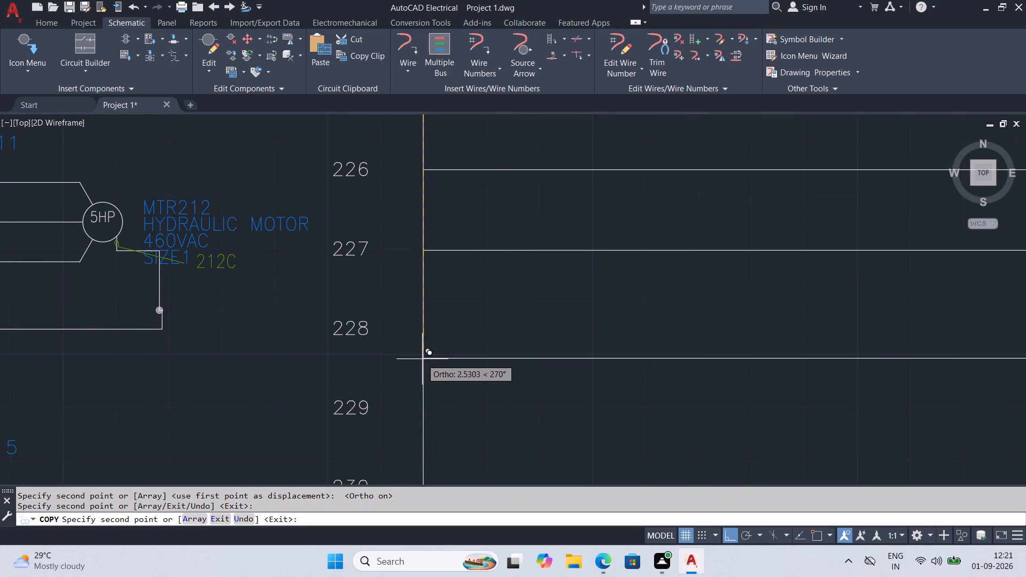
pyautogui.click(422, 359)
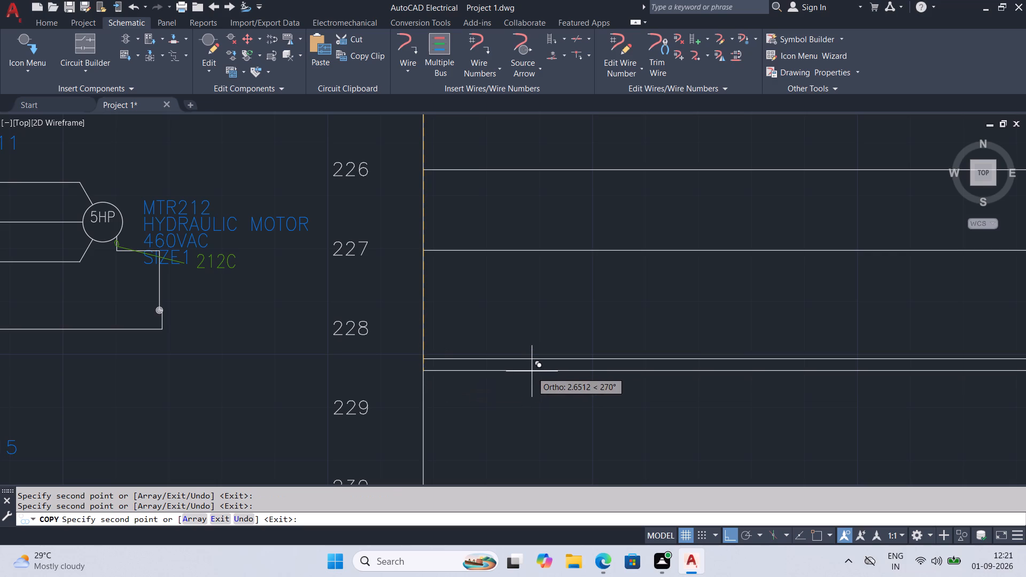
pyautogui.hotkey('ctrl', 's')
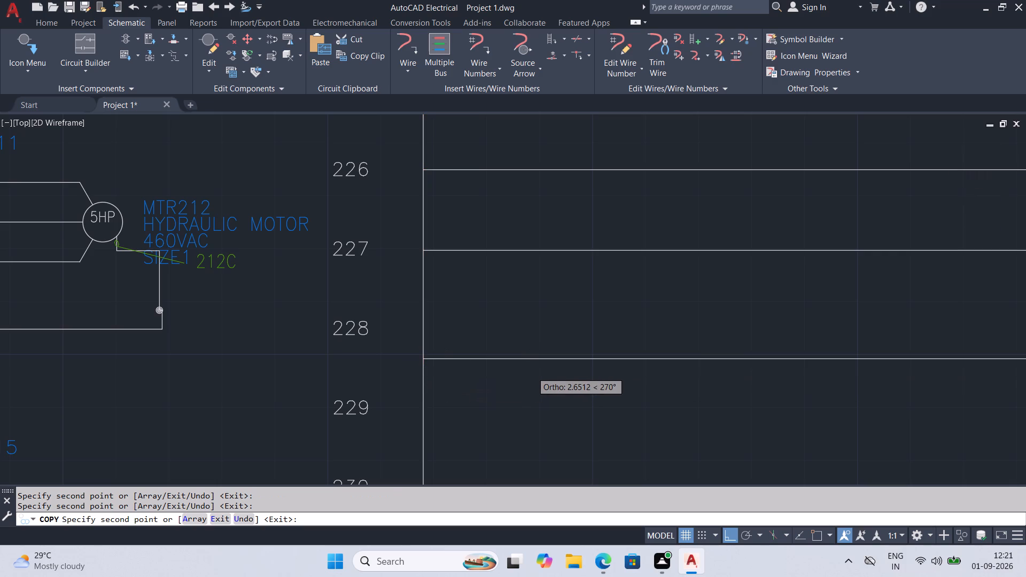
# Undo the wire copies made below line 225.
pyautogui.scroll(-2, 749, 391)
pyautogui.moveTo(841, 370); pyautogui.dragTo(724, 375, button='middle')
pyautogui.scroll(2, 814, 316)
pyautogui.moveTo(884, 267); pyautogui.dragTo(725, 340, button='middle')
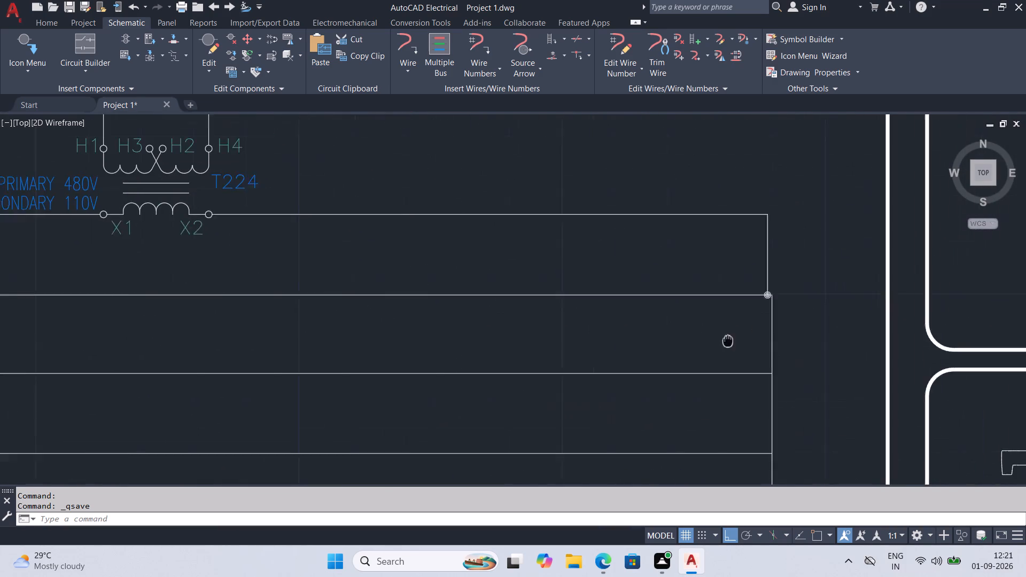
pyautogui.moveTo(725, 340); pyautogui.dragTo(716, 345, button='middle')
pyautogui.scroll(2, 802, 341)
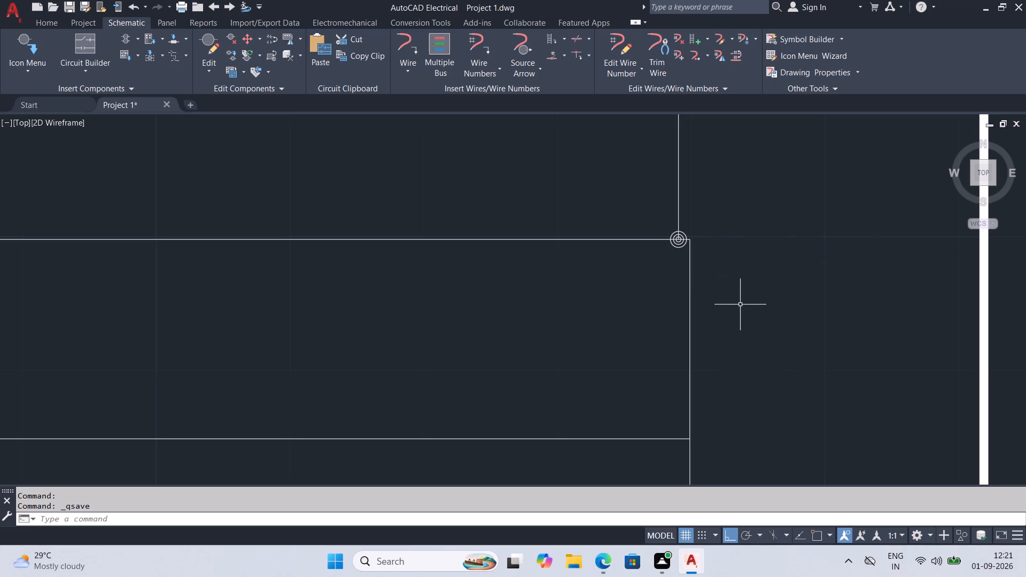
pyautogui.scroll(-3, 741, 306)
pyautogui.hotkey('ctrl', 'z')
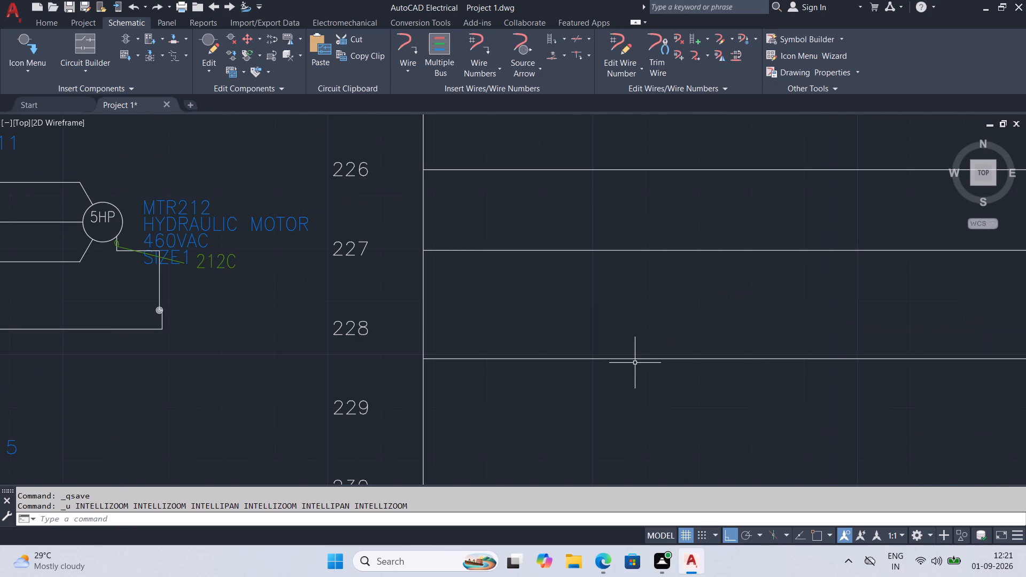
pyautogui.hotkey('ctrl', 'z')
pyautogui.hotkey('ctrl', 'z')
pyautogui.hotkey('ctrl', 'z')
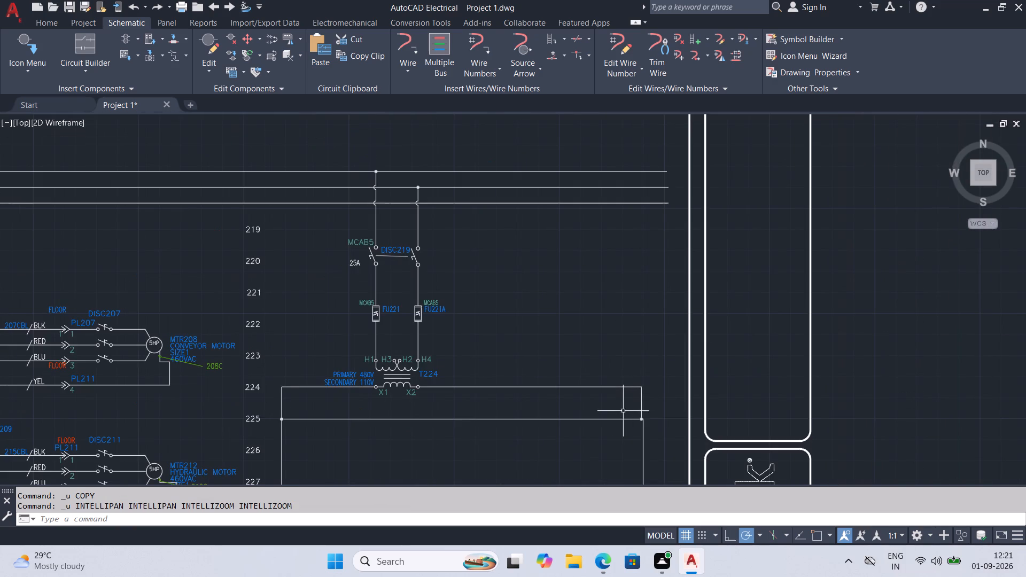
# Insert a horizontal wire at line 226 connecting the two vertical wires of T224's secondary circuit.
pyautogui.scroll(3, 424, 348)
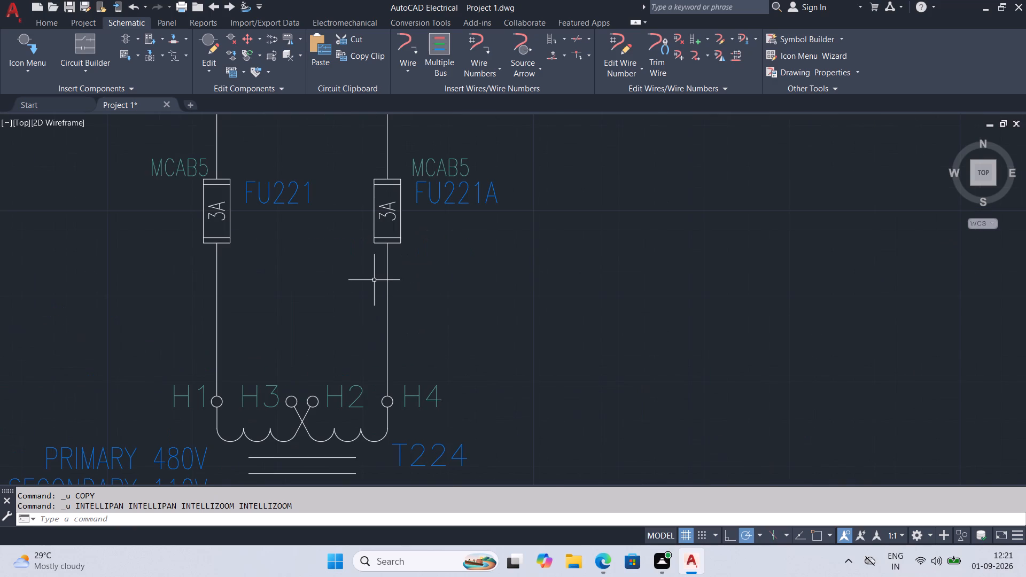
pyautogui.scroll(-2, 383, 282)
pyautogui.scroll(-1, 551, 332)
pyautogui.moveTo(542, 336); pyautogui.dragTo(631, 297, button='middle')
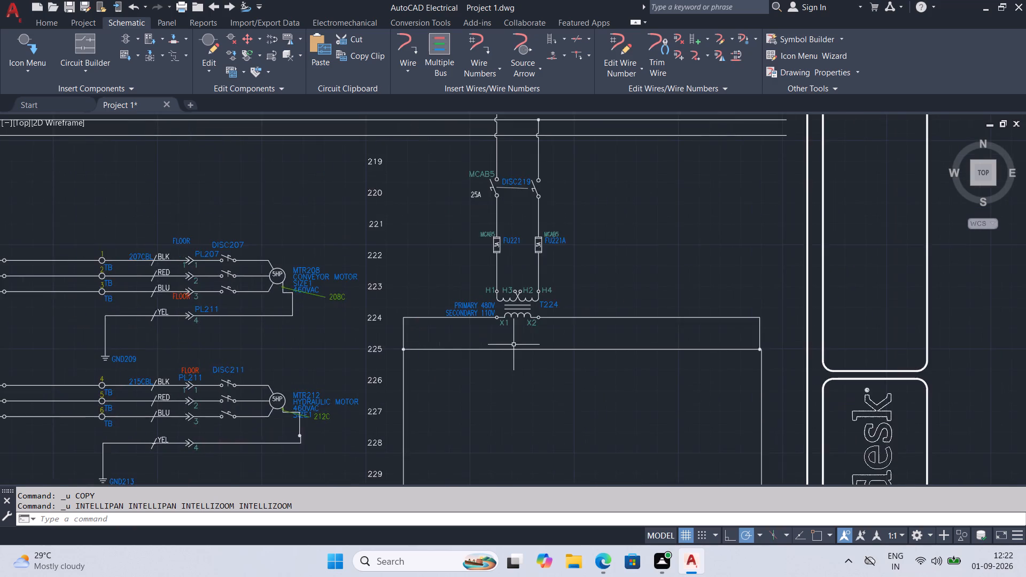
pyautogui.scroll(2, 513, 345)
pyautogui.scroll(-3, 512, 381)
pyautogui.moveTo(504, 406); pyautogui.dragTo(493, 310, button='middle')
pyautogui.scroll(1, 493, 320)
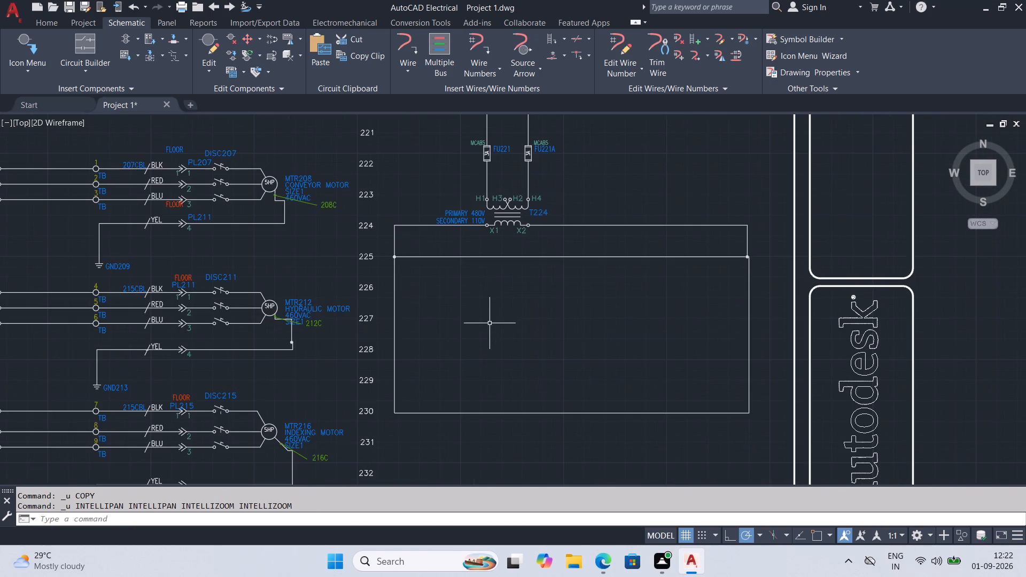
pyautogui.click(408, 49)
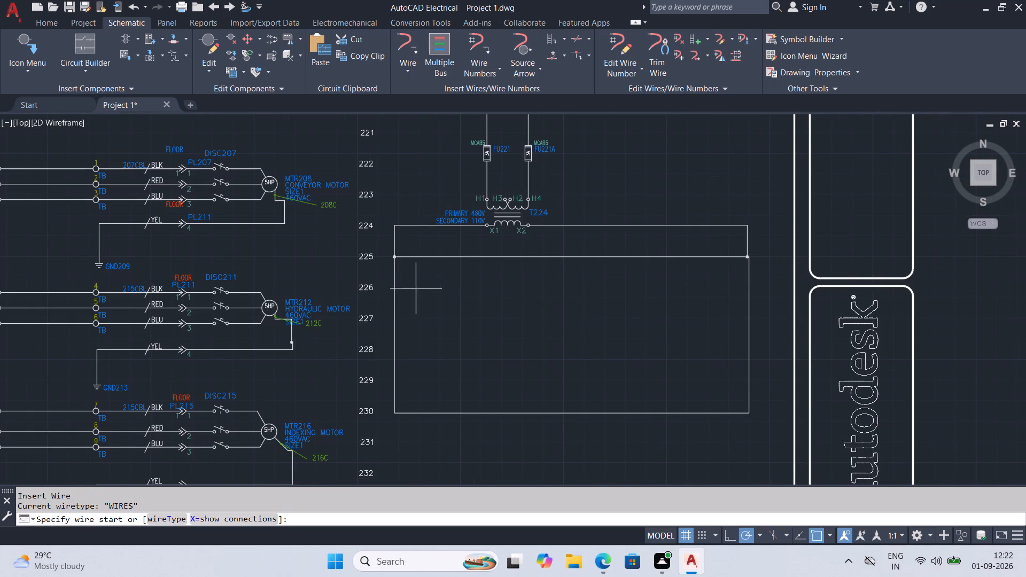
pyautogui.scroll(3, 398, 287)
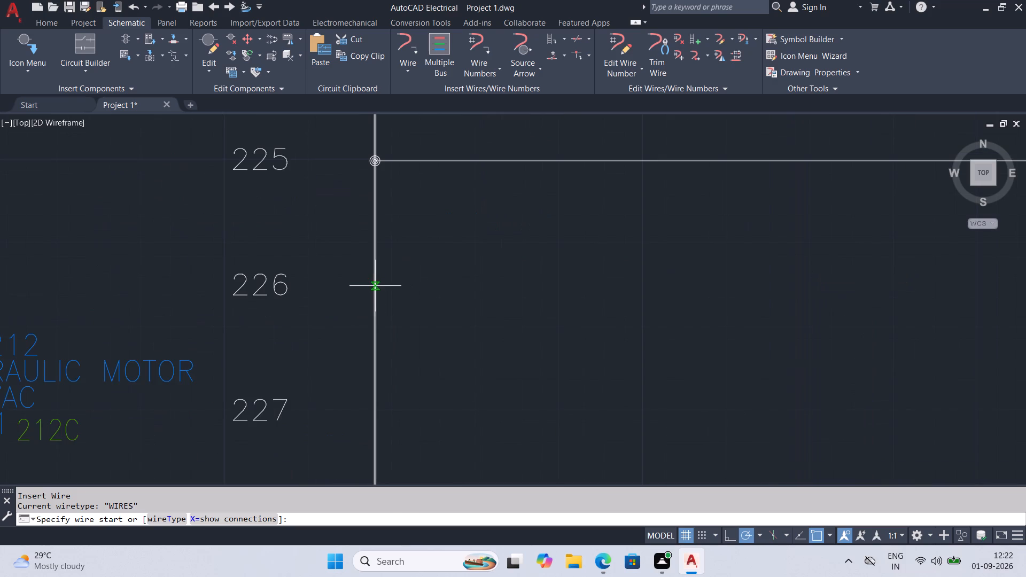
pyautogui.click(375, 286)
pyautogui.scroll(-2, 675, 269)
pyautogui.moveTo(862, 299); pyautogui.dragTo(588, 322, button='middle')
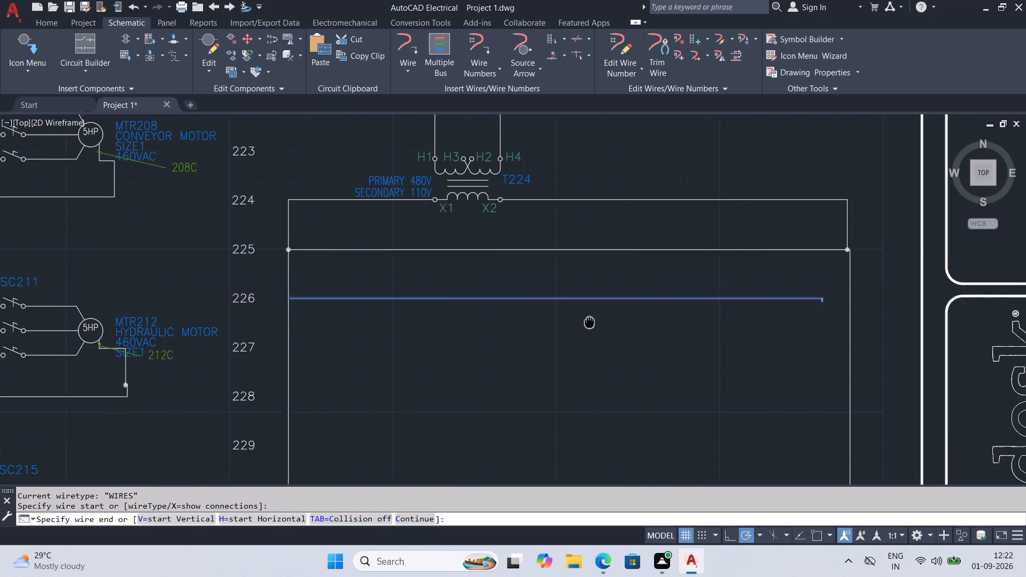
pyautogui.moveTo(588, 322); pyautogui.dragTo(587, 322, button='middle')
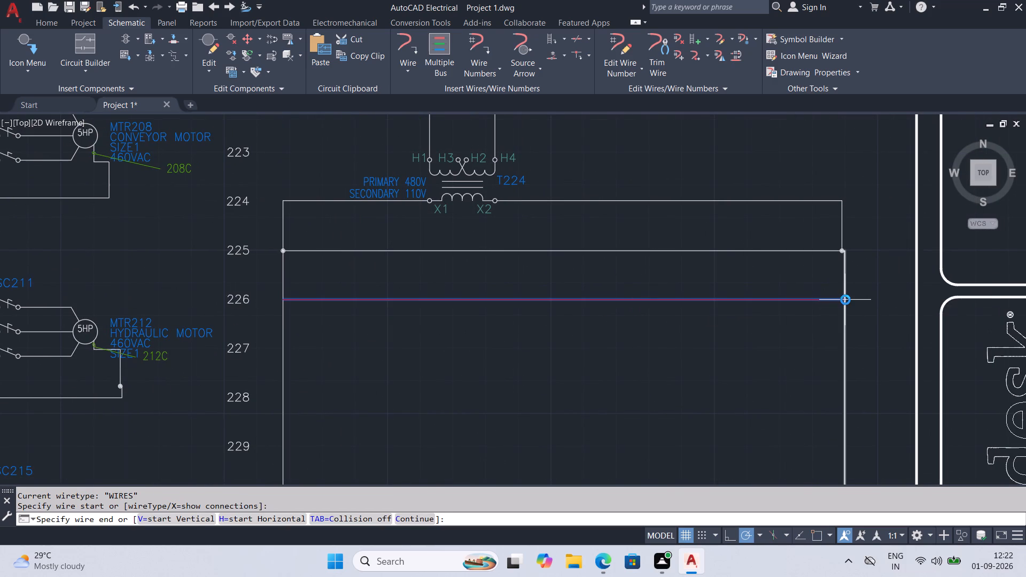
pyautogui.click(845, 300)
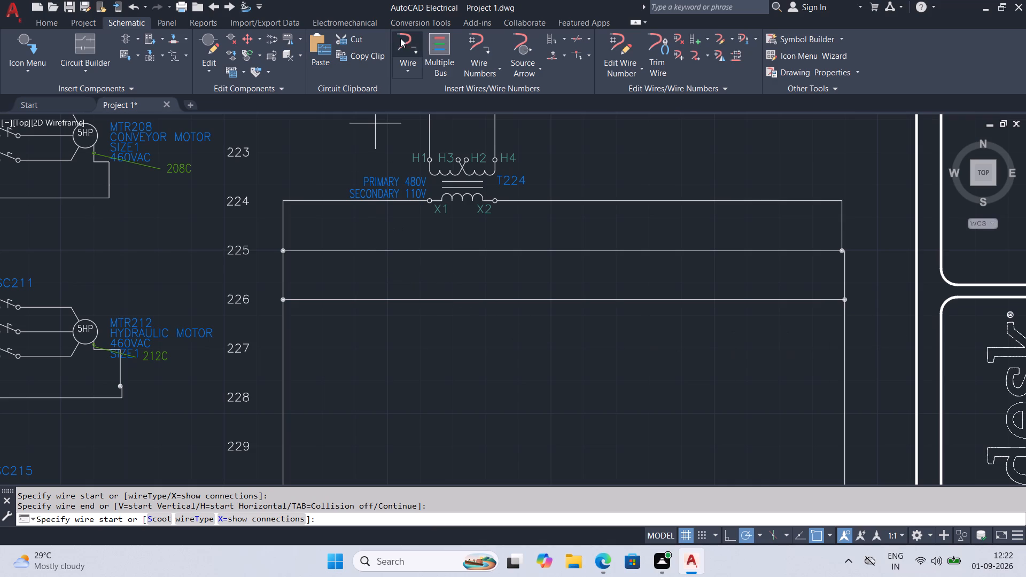
# Insert two more horizontal wires between the same vertical wires, at line 227 and between lines 228 and 229.
pyautogui.click(403, 42)
pyautogui.moveTo(460, 358); pyautogui.dragTo(452, 315, button='middle')
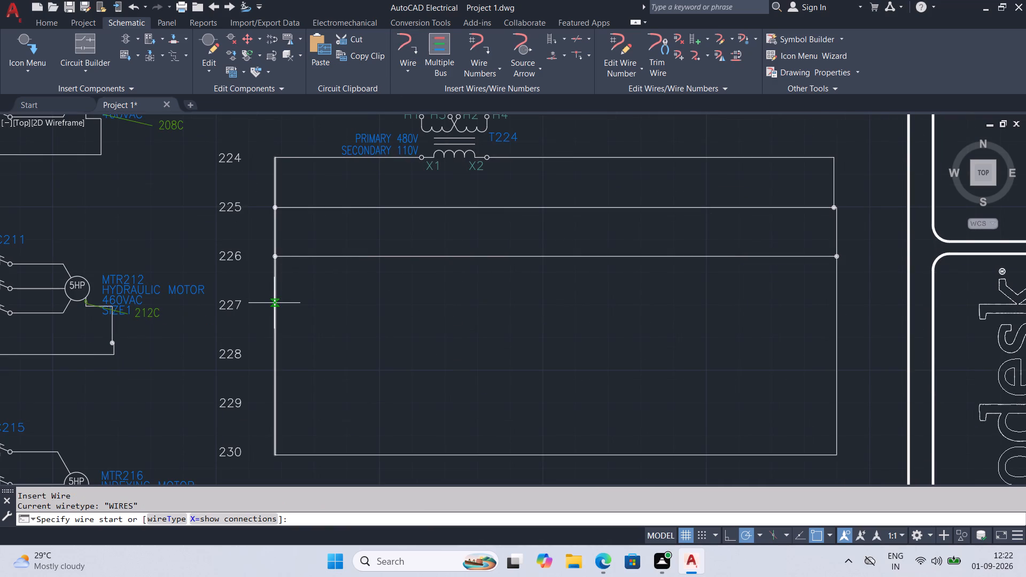
pyautogui.click(275, 303)
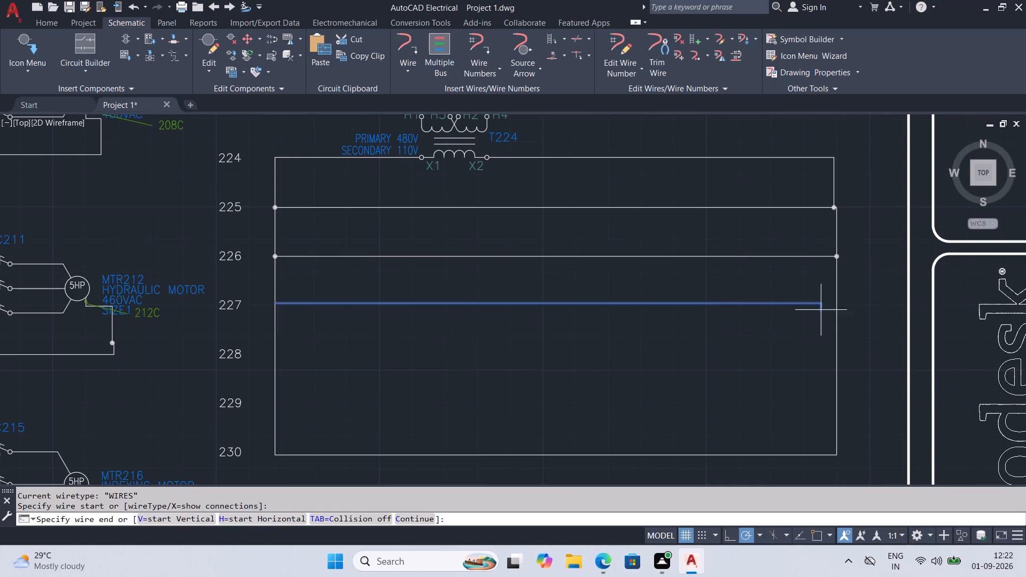
pyautogui.click(837, 305)
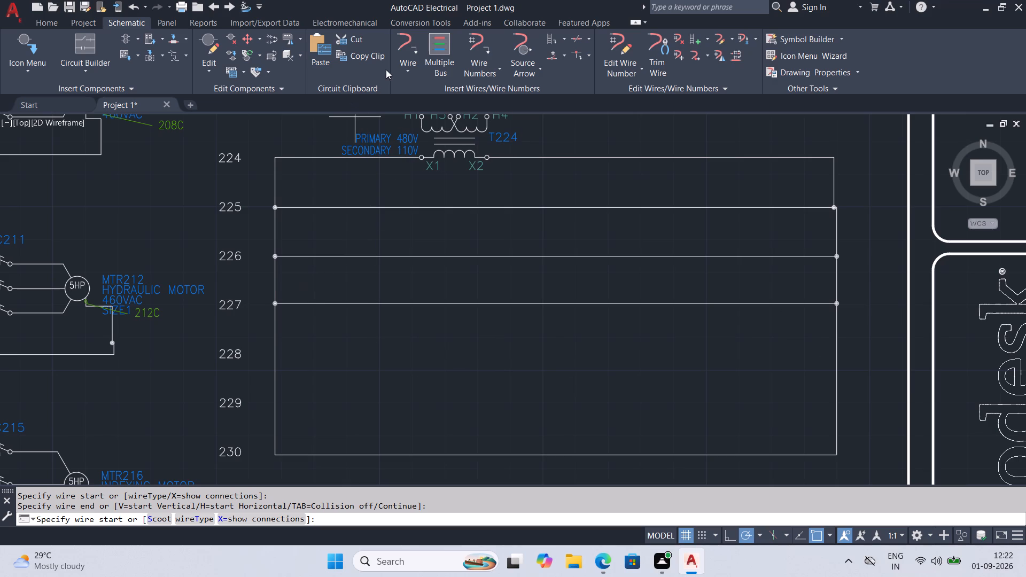
pyautogui.click(402, 35)
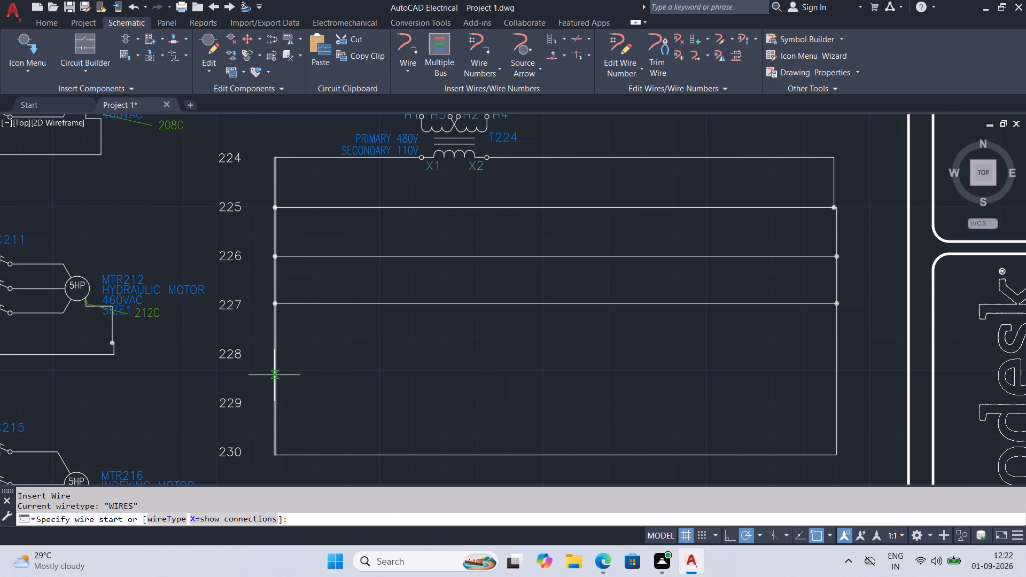
pyautogui.click(274, 375)
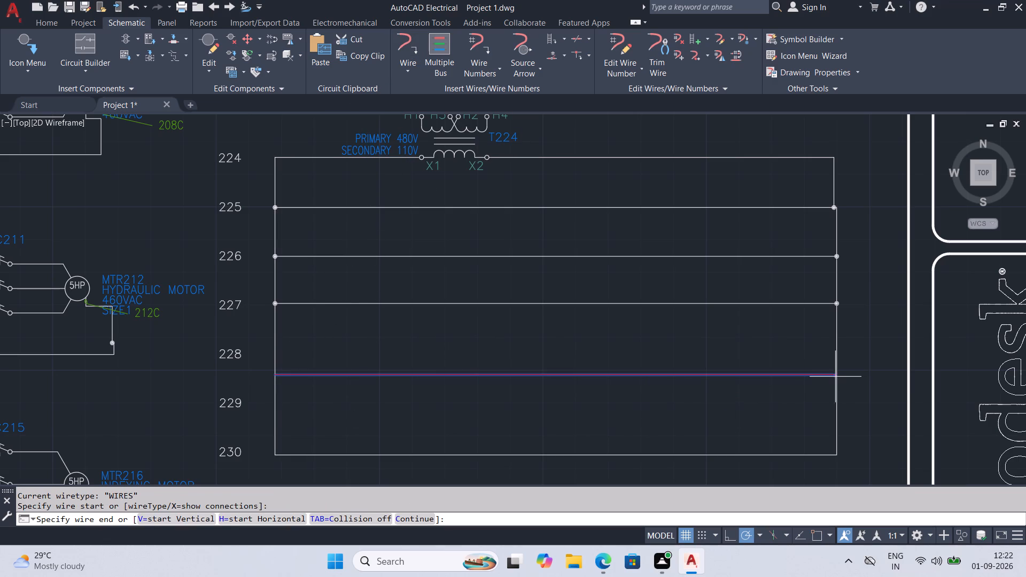
pyautogui.click(836, 377)
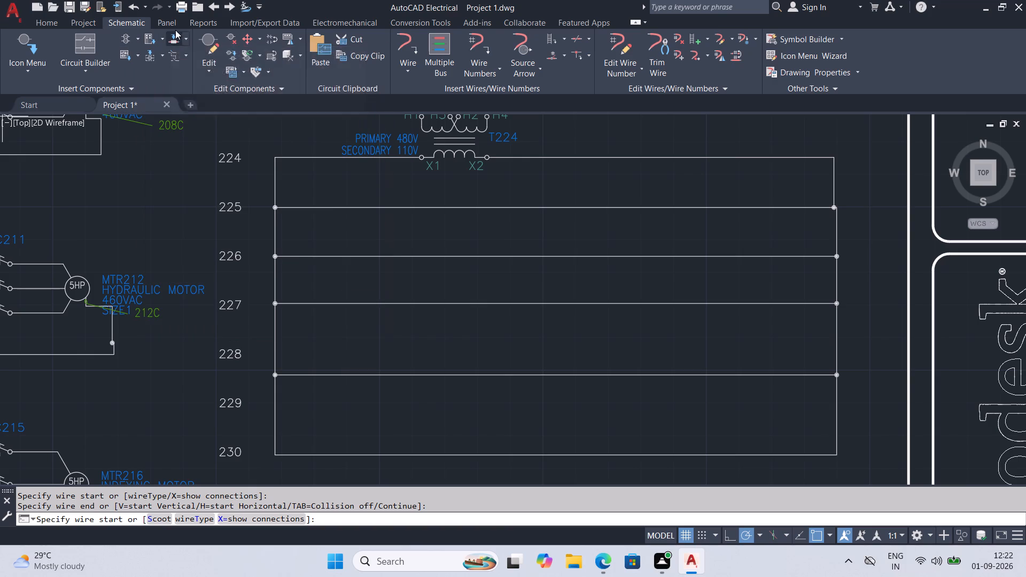
# Insert a fuse on the line 224 wire before transformer terminal X1, accepting the default component data.
pyautogui.click(25, 54)
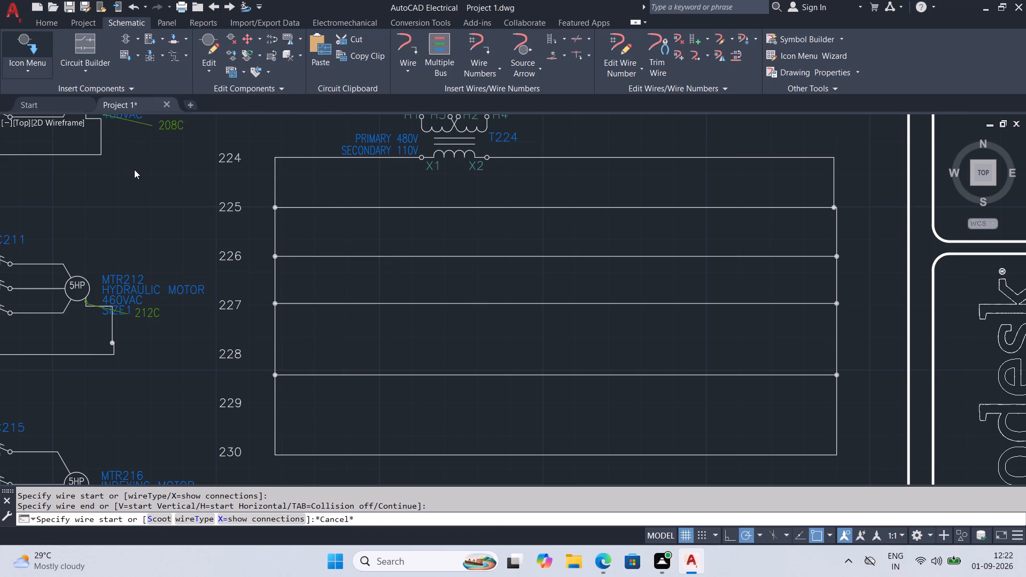
pyautogui.click(778, 166)
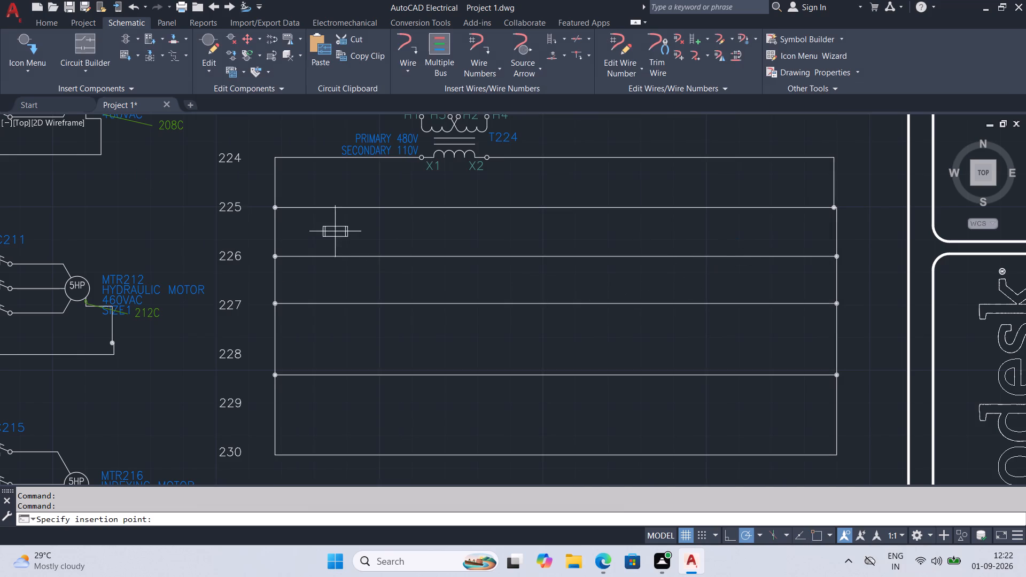
pyautogui.click(307, 158)
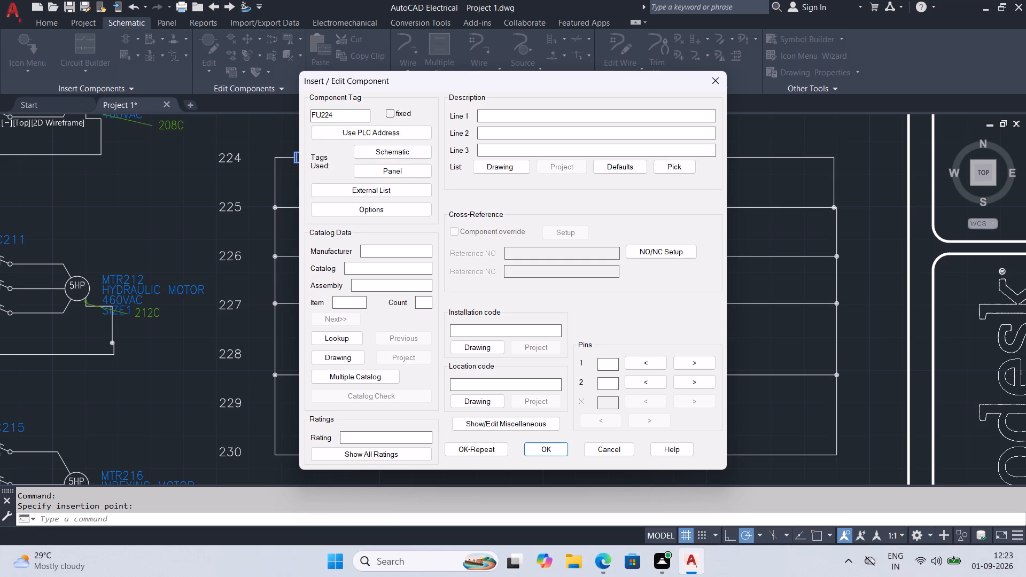
pyautogui.click(527, 447)
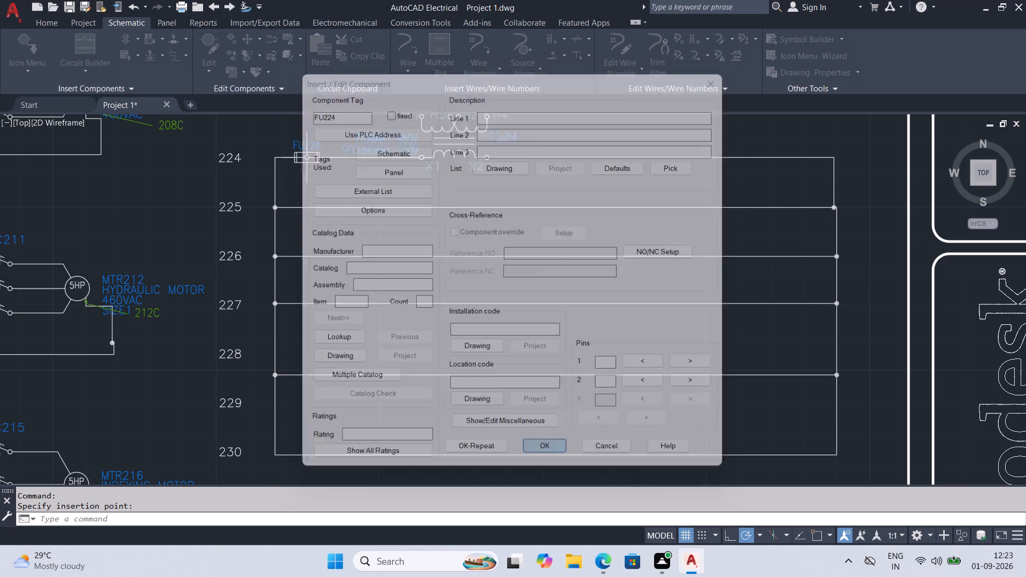
# Set the TERM01 attribute of fuse FU224 to MCAB5.
pyautogui.doubleClick(307, 147)
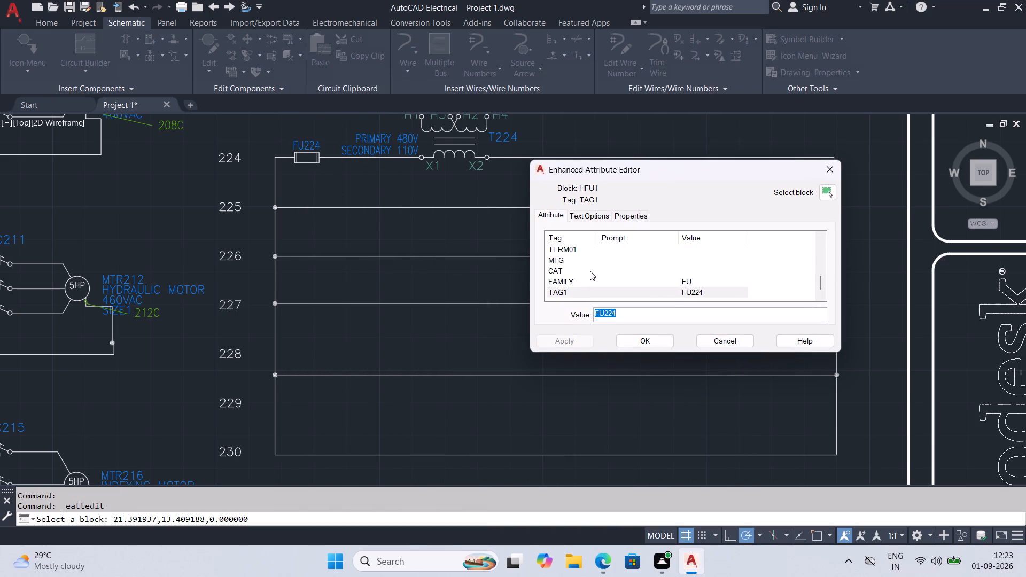
pyautogui.scroll(-2, 562, 287)
pyautogui.scroll(2, 562, 287)
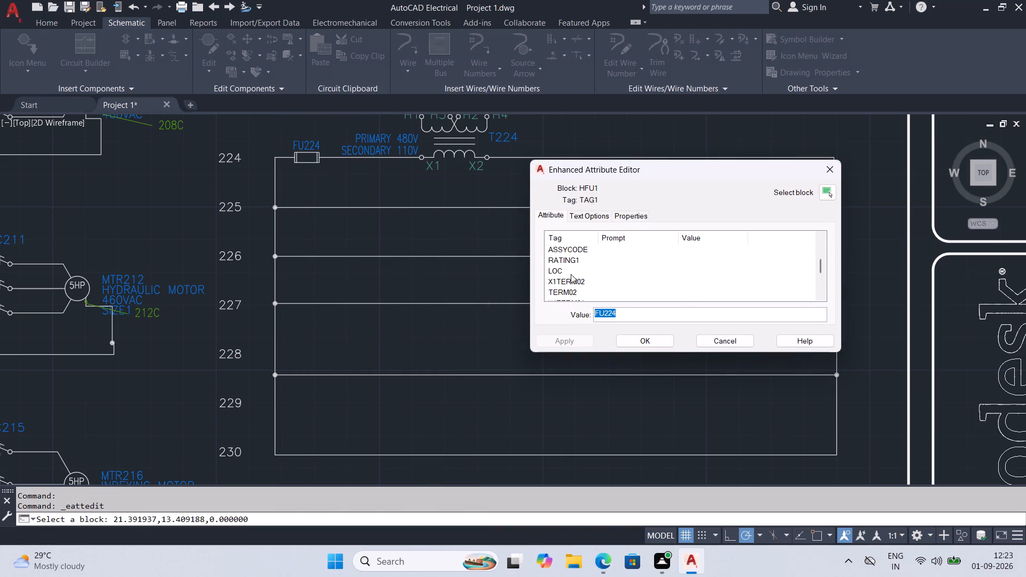
pyautogui.scroll(-1, 570, 293)
pyautogui.click(570, 283)
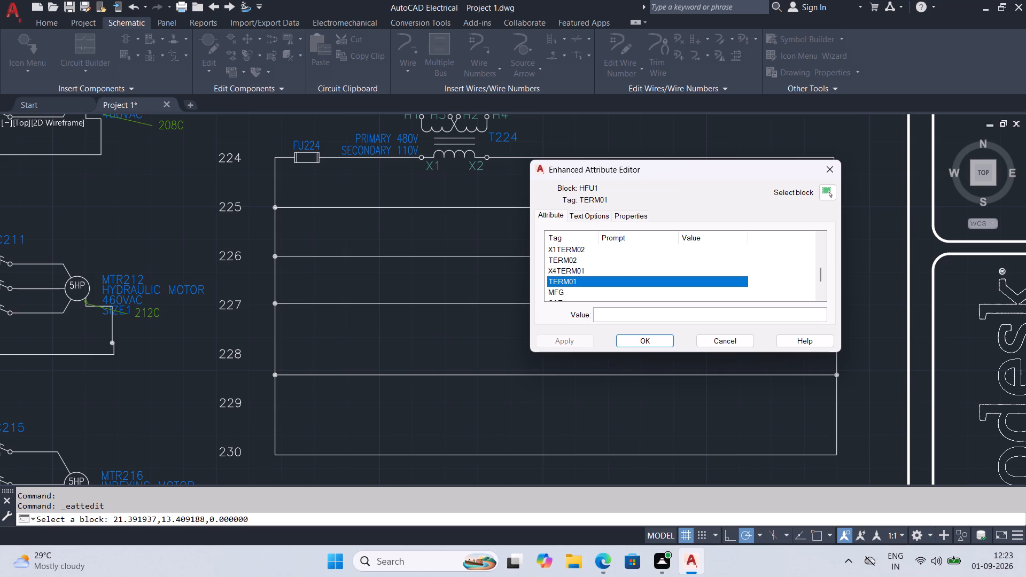
pyautogui.click(604, 318)
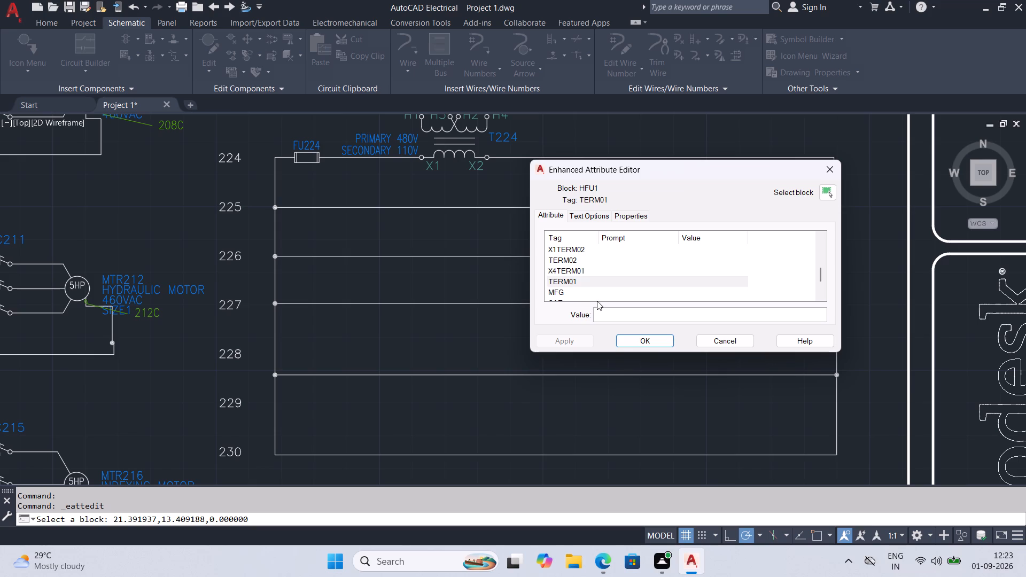
pyautogui.write('MCAB5')
# Set fuse FU224's RATING1 attribute to 10A and apply the attribute edits.
pyautogui.scroll(1, 578, 251)
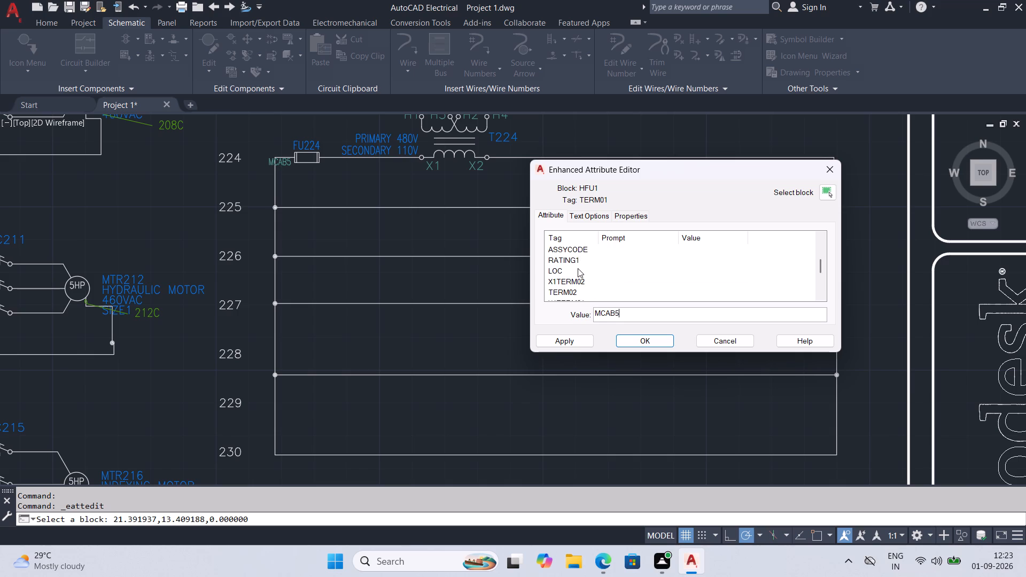
pyautogui.scroll(2, 578, 268)
pyautogui.scroll(-1, 578, 268)
pyautogui.click(572, 296)
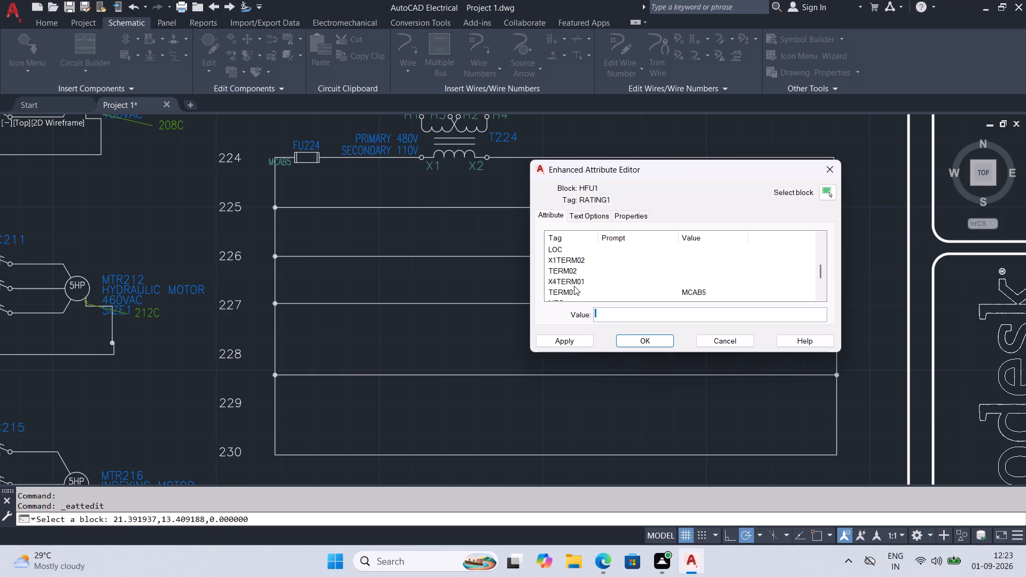
pyautogui.scroll(-4, 584, 280)
pyautogui.scroll(3, 584, 280)
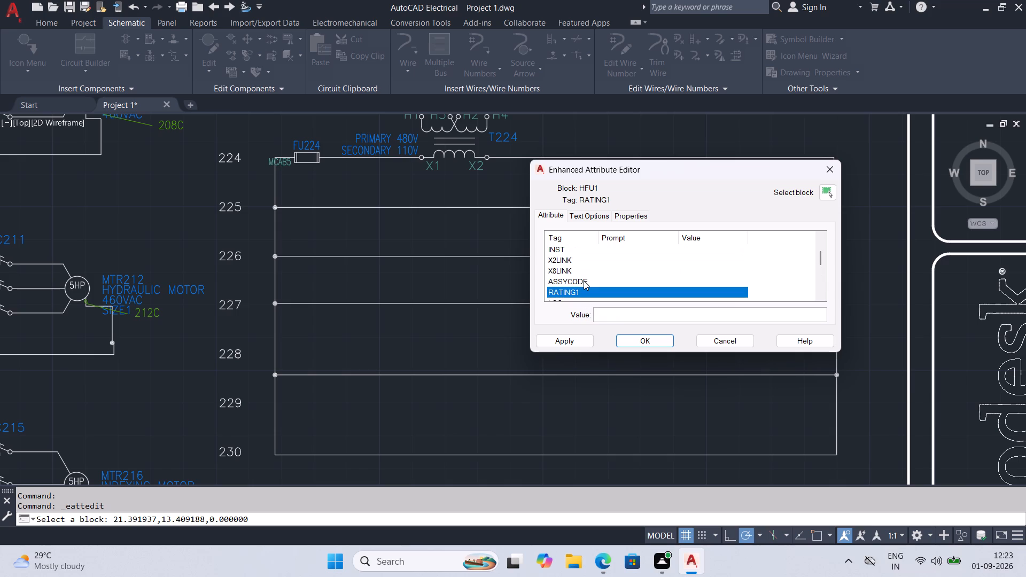
pyautogui.click(601, 313)
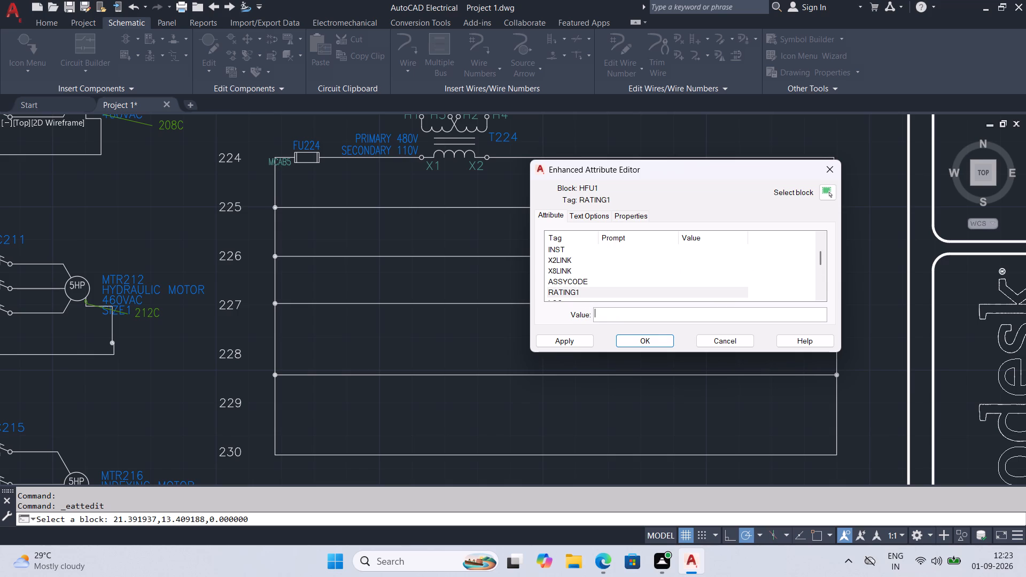
pyautogui.write('10A')
pyautogui.click(577, 337)
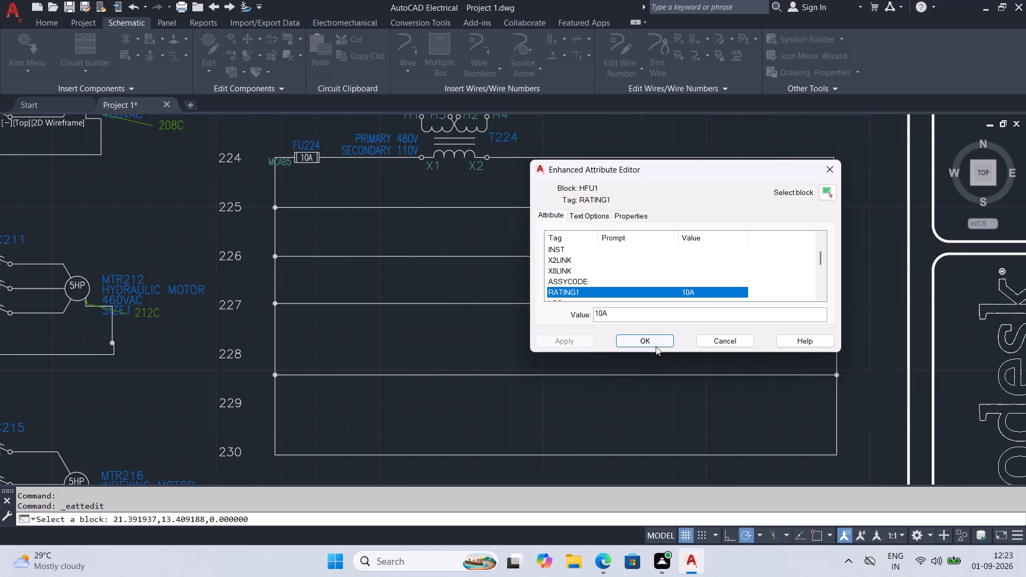
pyautogui.click(654, 345)
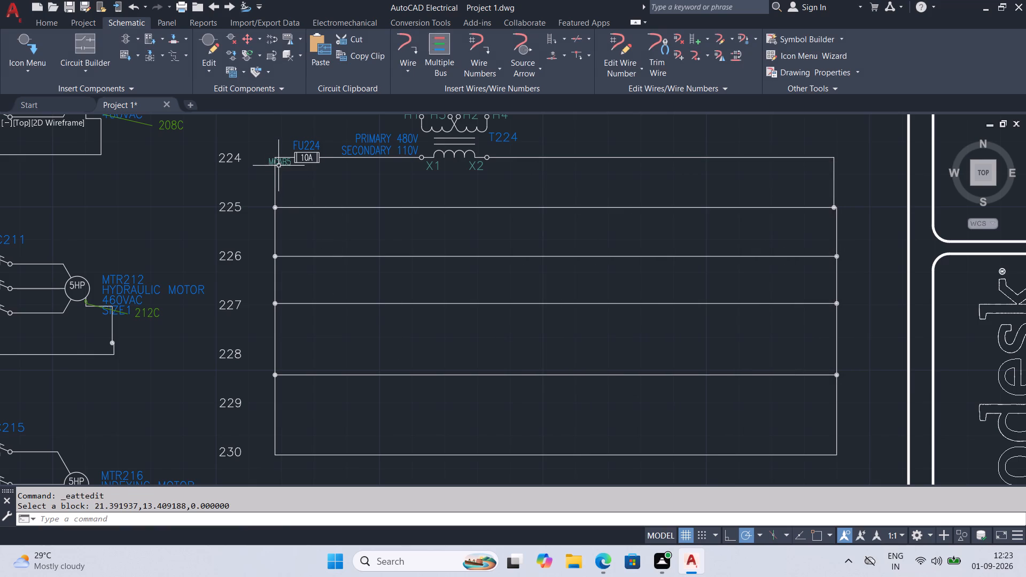
# Move the MCAB5 text above the FU224 tag and save the drawing.
pyautogui.click(278, 164)
pyautogui.click(267, 165)
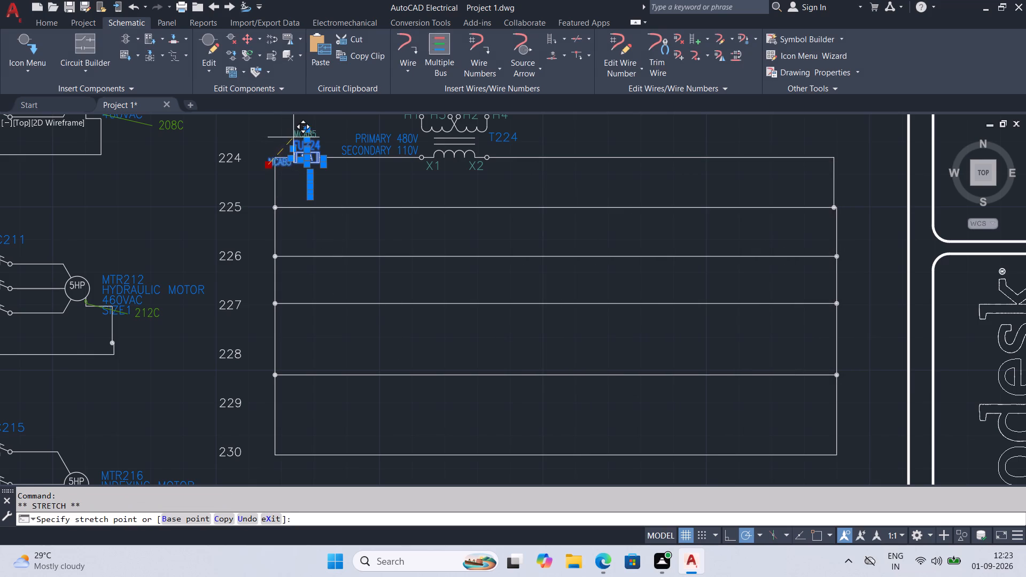
pyautogui.click(293, 137)
pyautogui.hotkey('ctrl', 's')
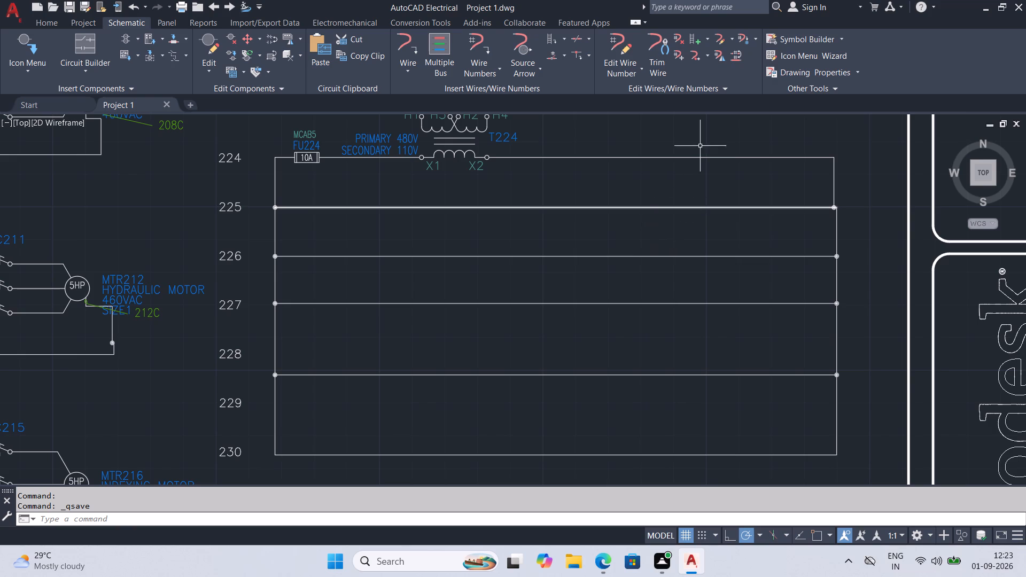
# Insert a Ground symbol at transformer terminal X2 on line 224, with component tag GND225.
pyautogui.click(12, 44)
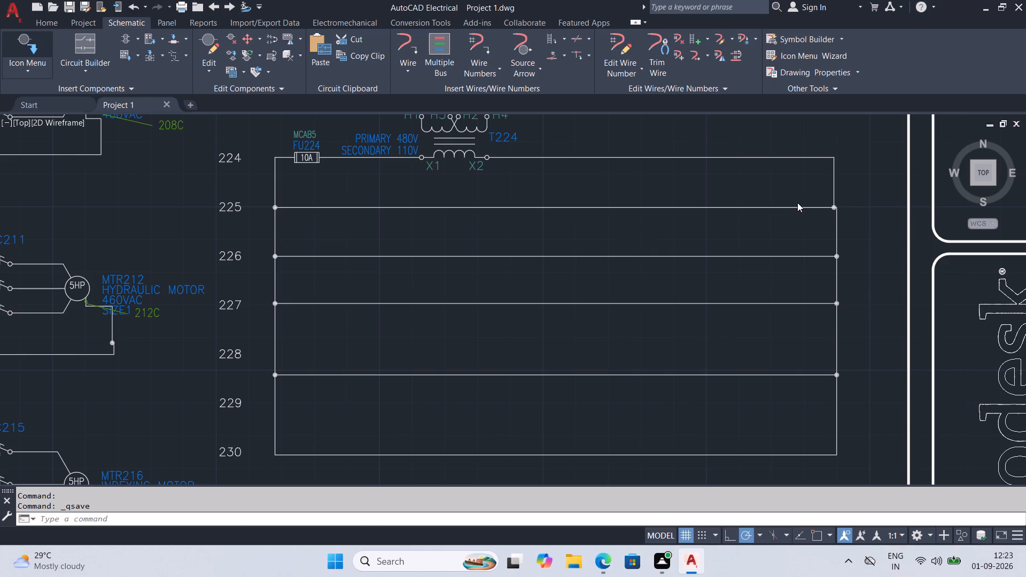
pyautogui.scroll(-3, 787, 283)
pyautogui.scroll(-4, 770, 336)
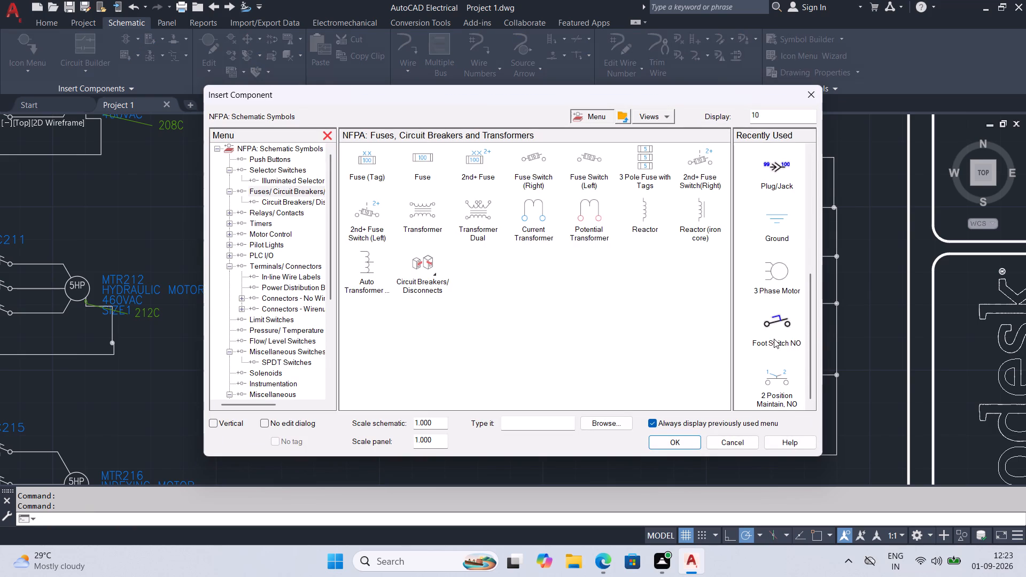
pyautogui.click(771, 217)
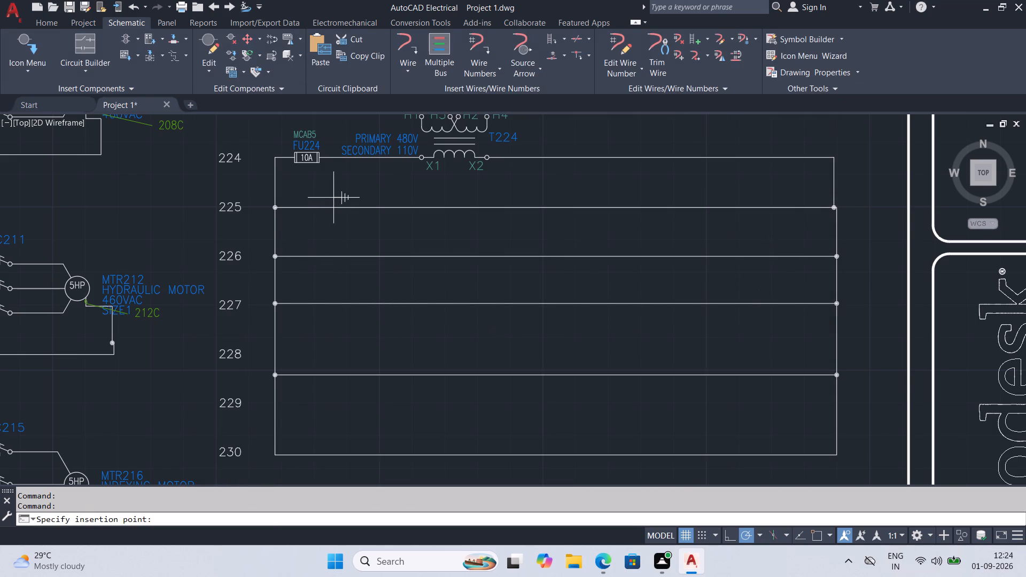
pyautogui.click(487, 158)
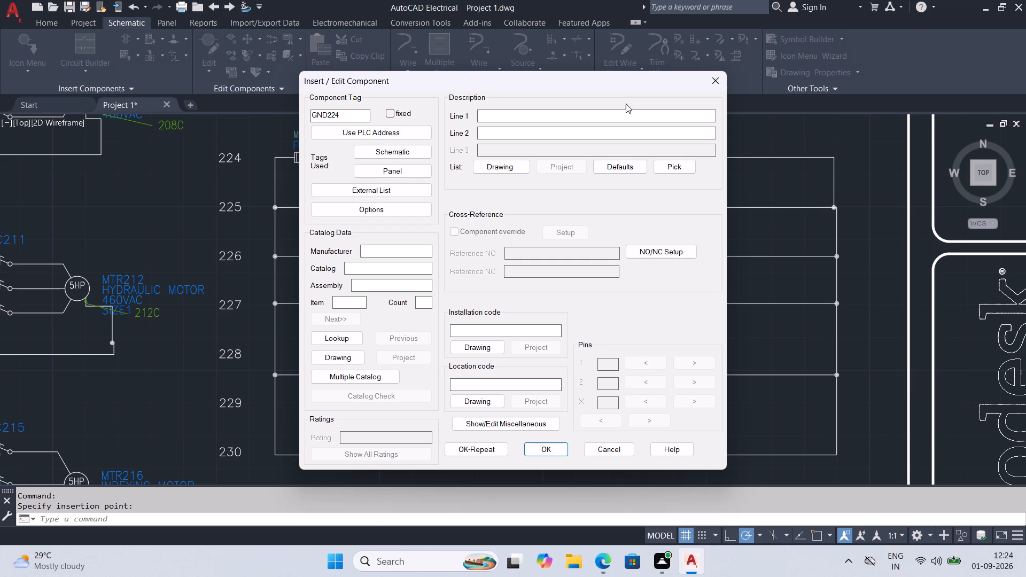
pyautogui.click(351, 115)
pyautogui.press('BackSpace')
pyautogui.press('5')
pyautogui.click(543, 449)
# Move the GND225 tag text below the ground symbol, clear of the line 224 wire, and save the drawing.
pyautogui.scroll(2, 514, 202)
pyautogui.scroll(-2, 486, 153)
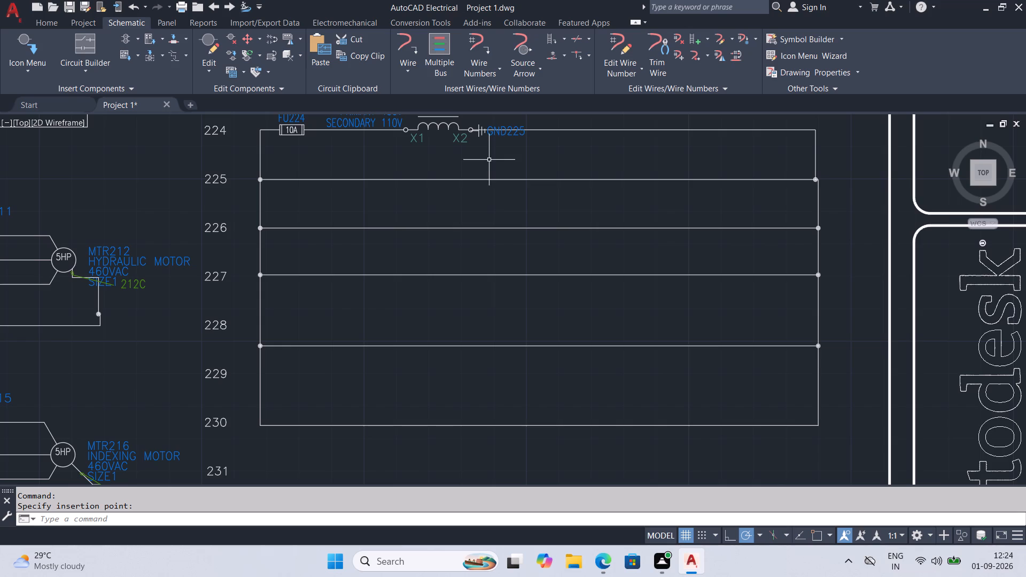
pyautogui.click(479, 136)
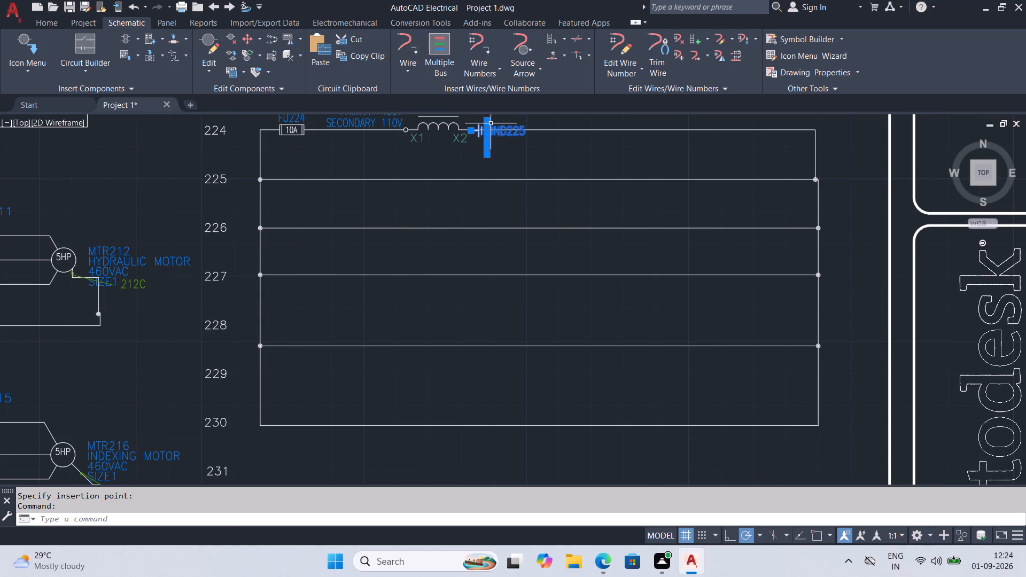
pyautogui.click(487, 123)
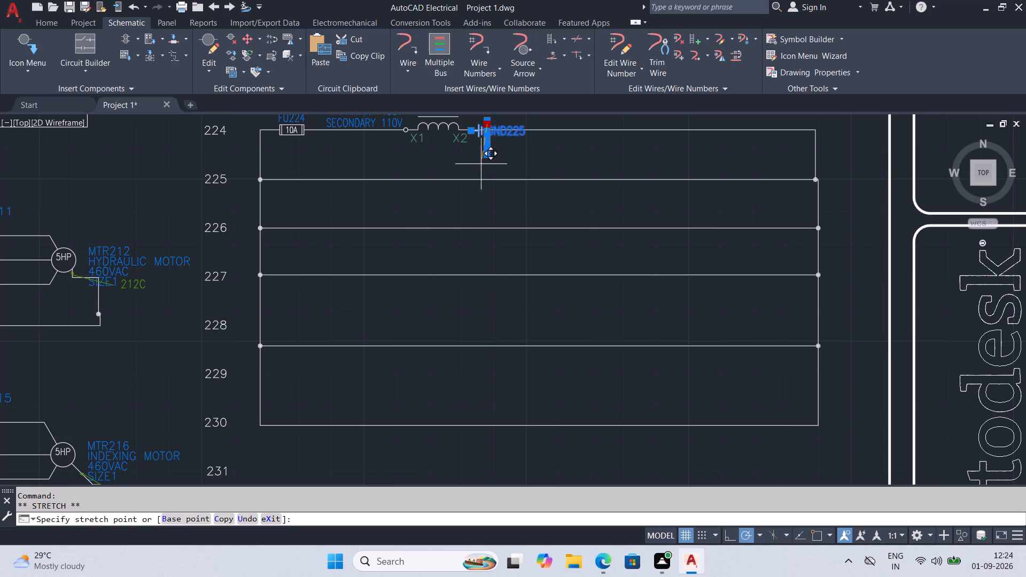
pyautogui.click(485, 164)
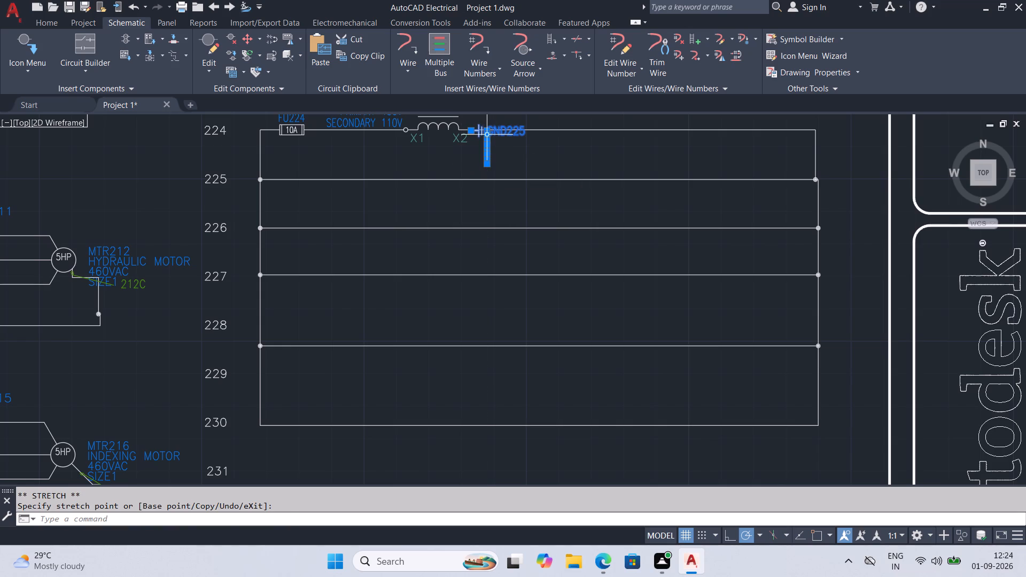
pyautogui.click(486, 135)
pyautogui.click(472, 155)
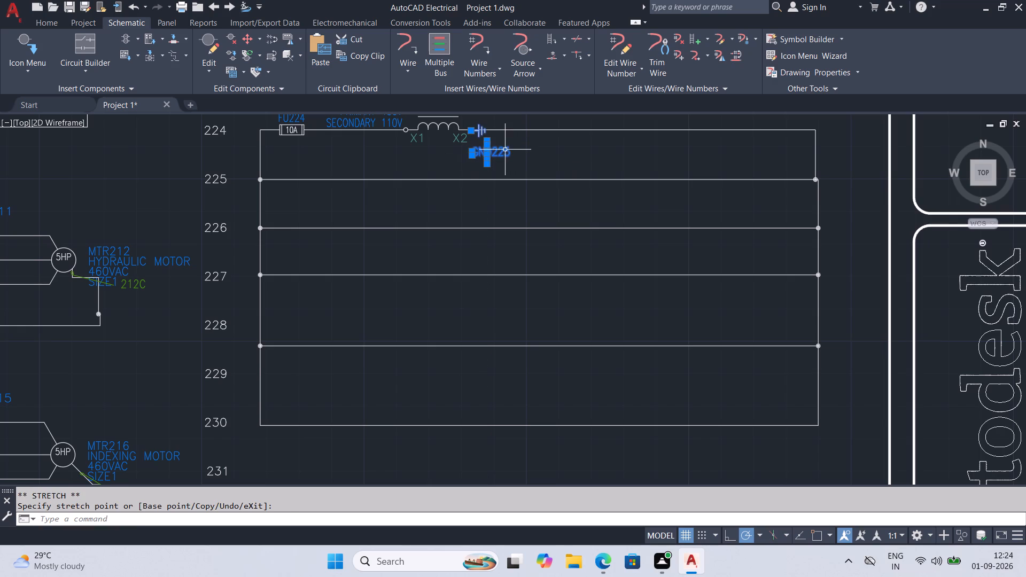
pyautogui.hotkey('ctrl', 's')
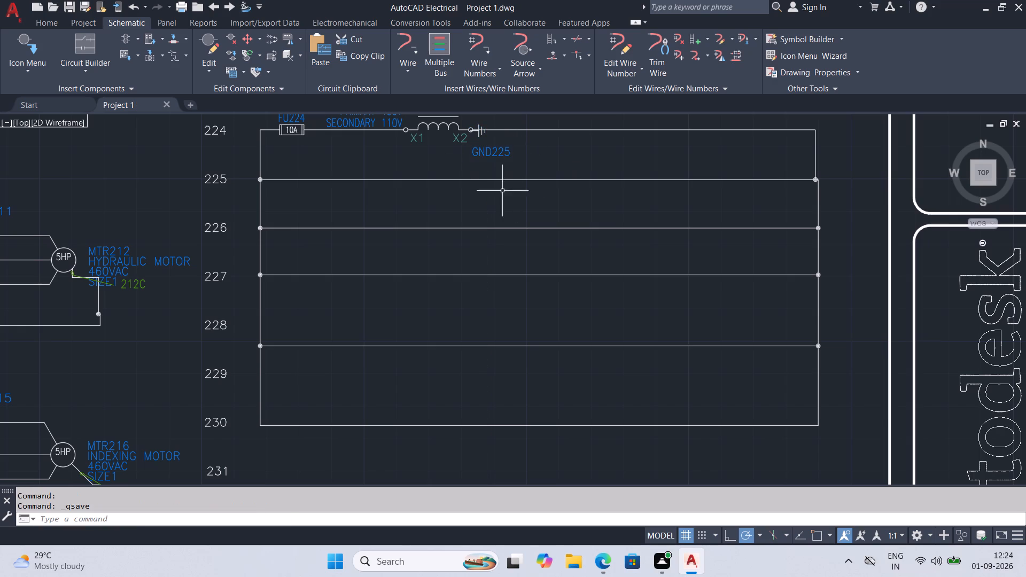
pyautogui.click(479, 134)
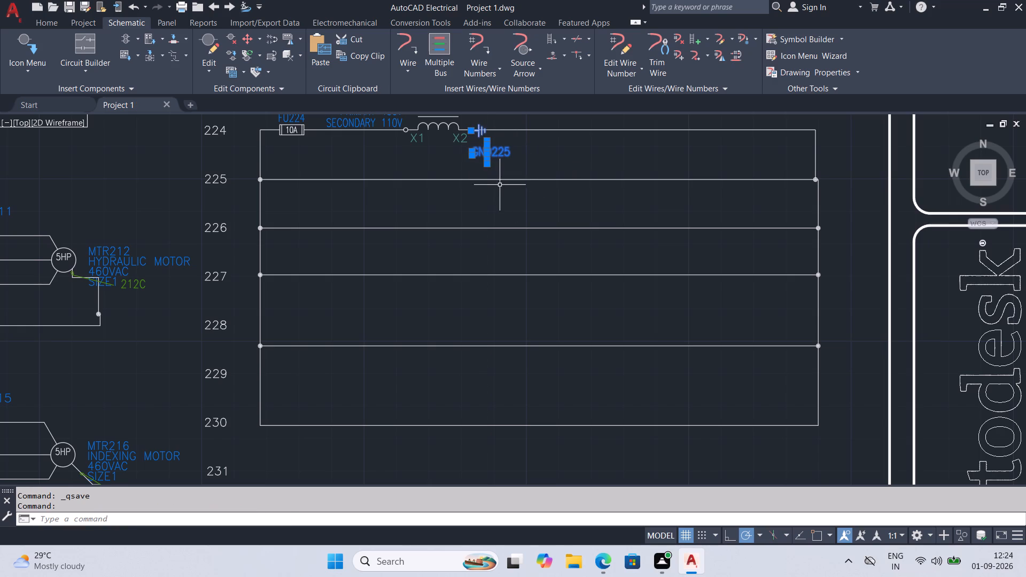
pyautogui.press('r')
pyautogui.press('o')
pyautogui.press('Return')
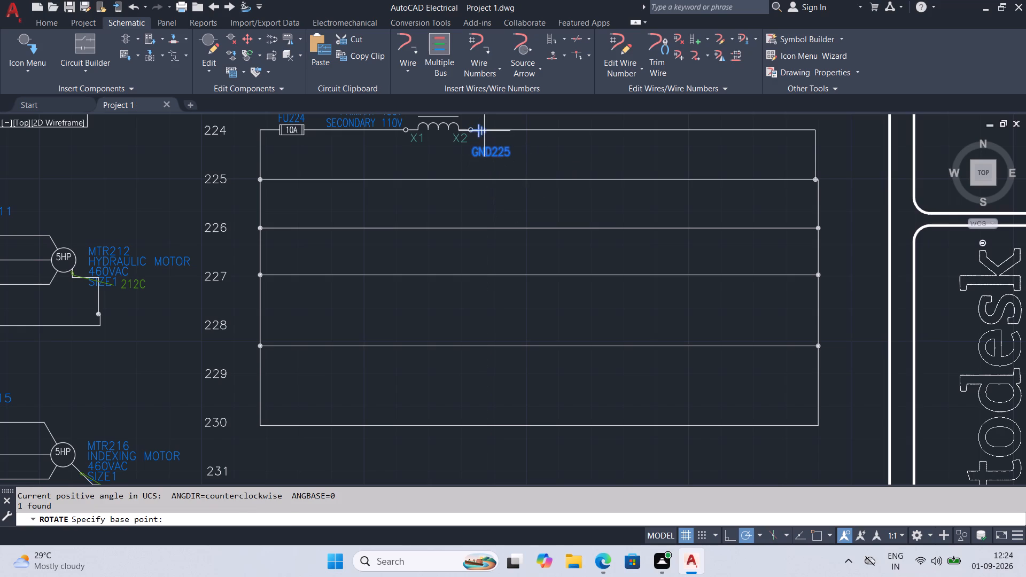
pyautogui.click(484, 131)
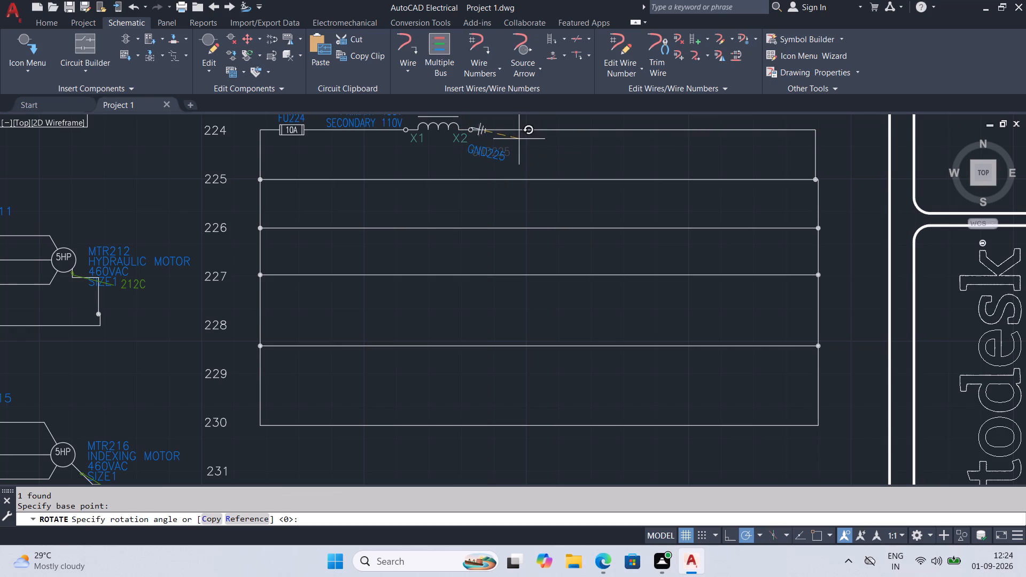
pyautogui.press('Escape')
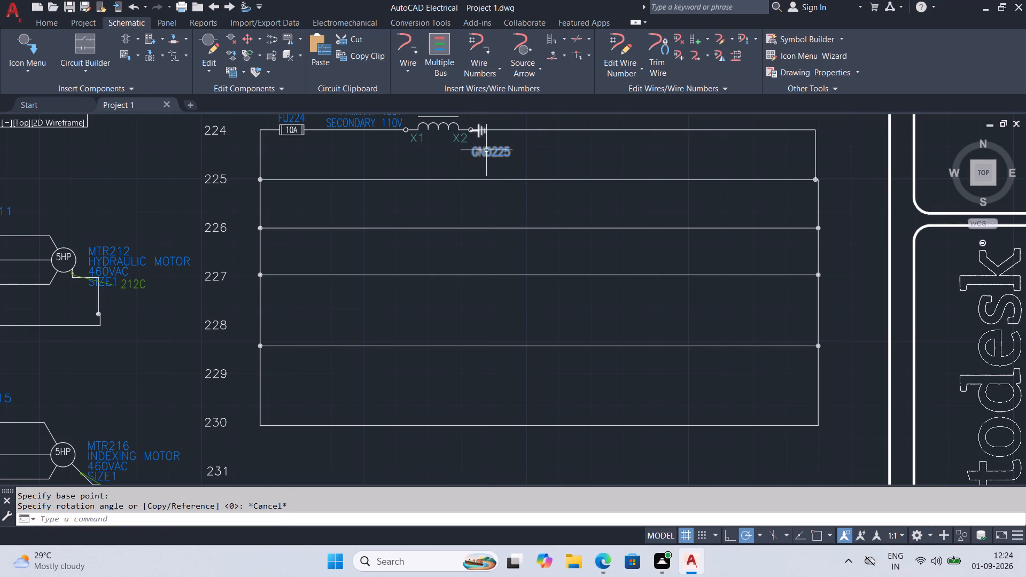
# Rotate the GND225 ground symbol 90 degrees clockwise about terminal X2 so it points downward.
pyautogui.press('r')
pyautogui.press('o')
pyautogui.press('Return')
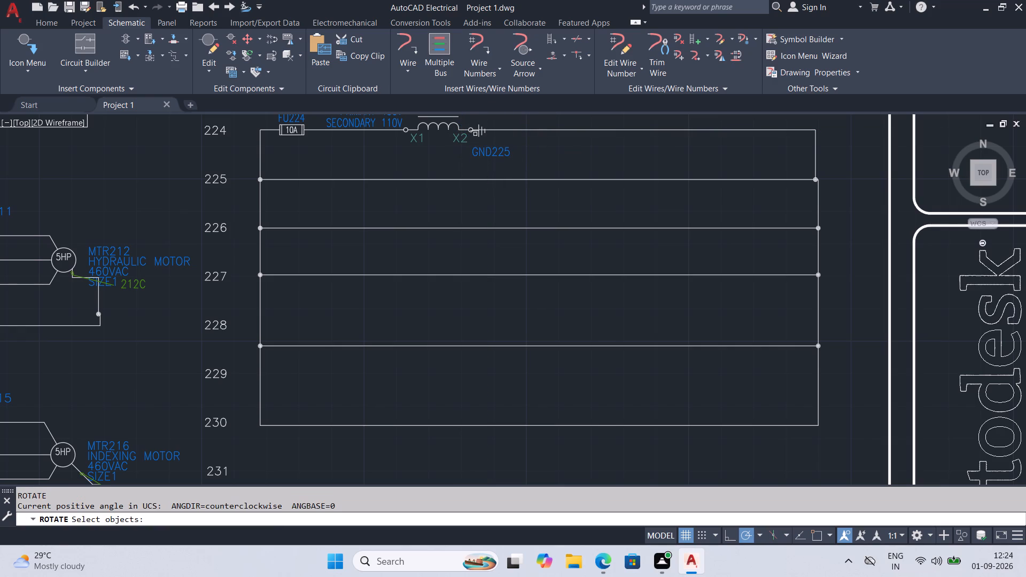
pyautogui.click(479, 136)
pyautogui.press('Return')
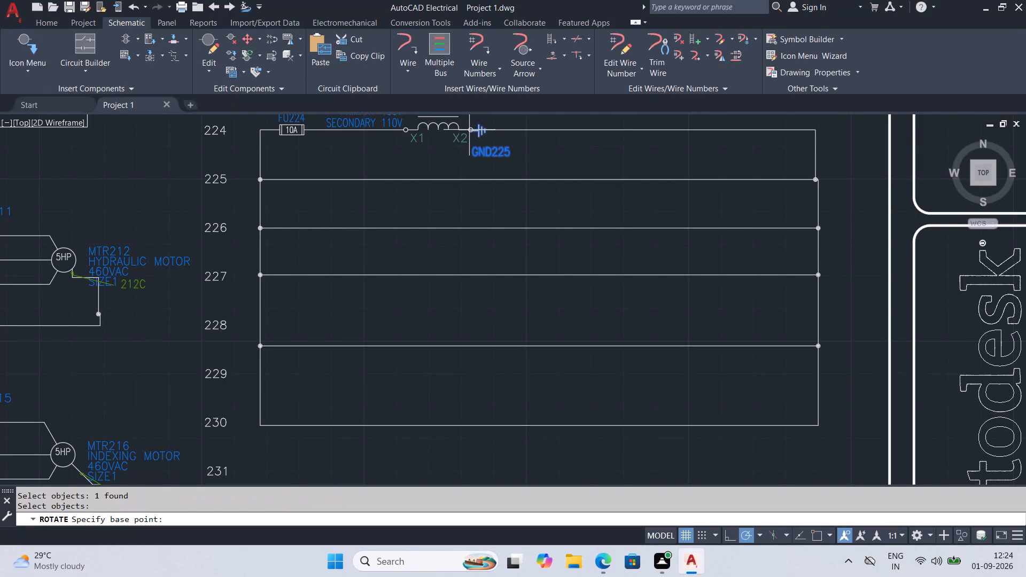
pyautogui.click(471, 130)
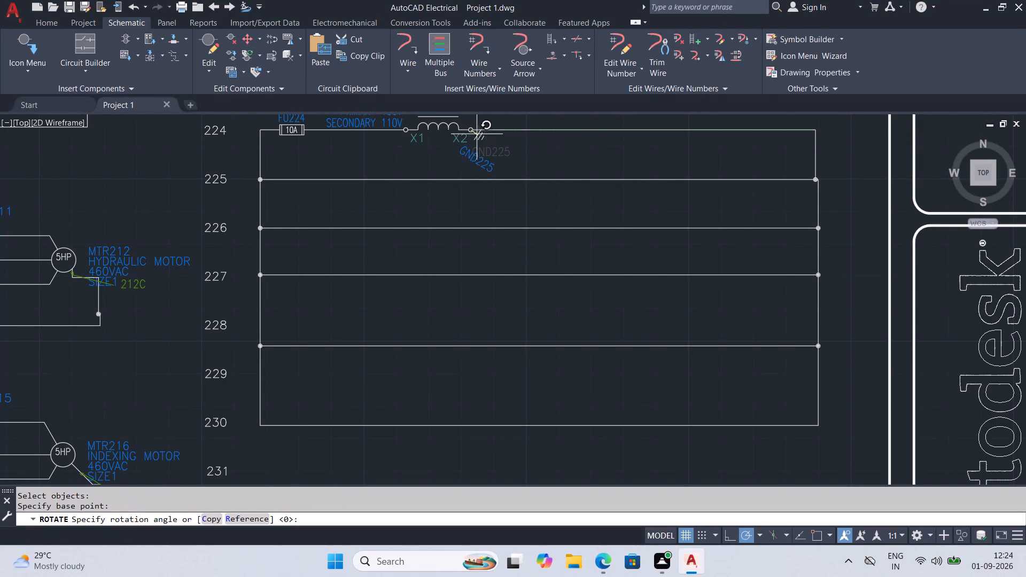
pyautogui.click(473, 151)
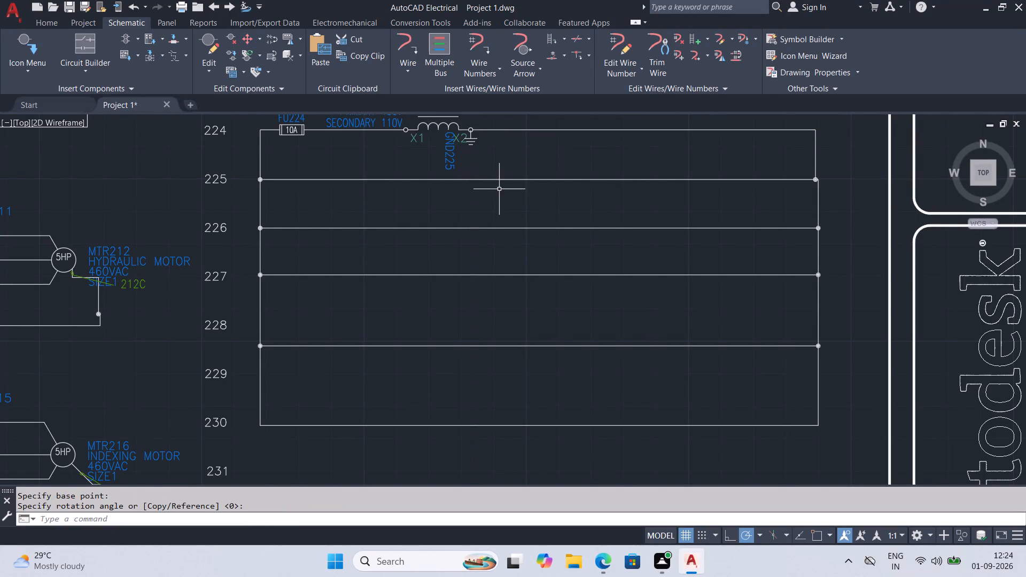
# Move the rotated GND225 tag text off the transformer winding to just right of the ground symbol.
pyautogui.click(449, 158)
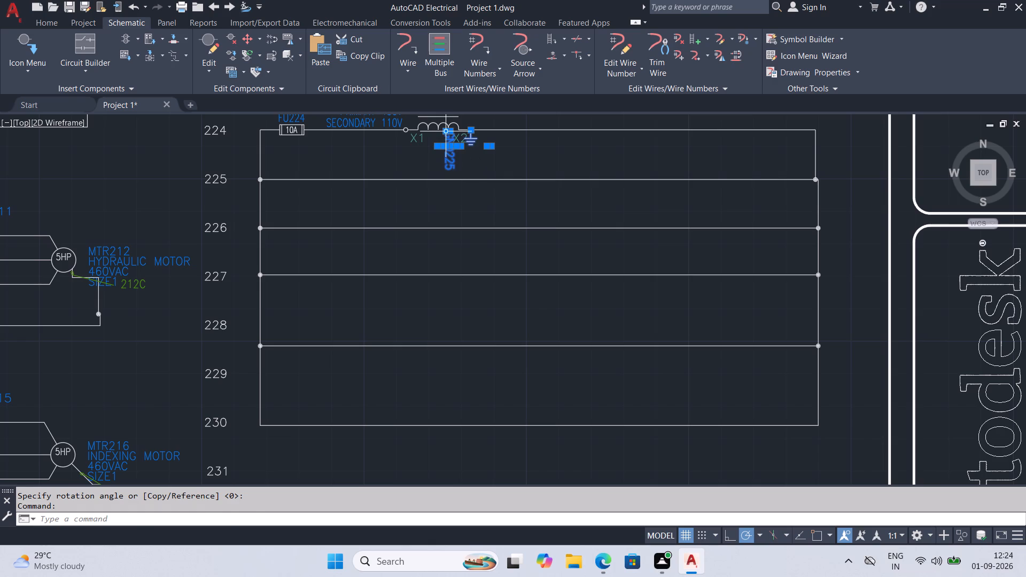
pyautogui.click(447, 132)
pyautogui.click(481, 142)
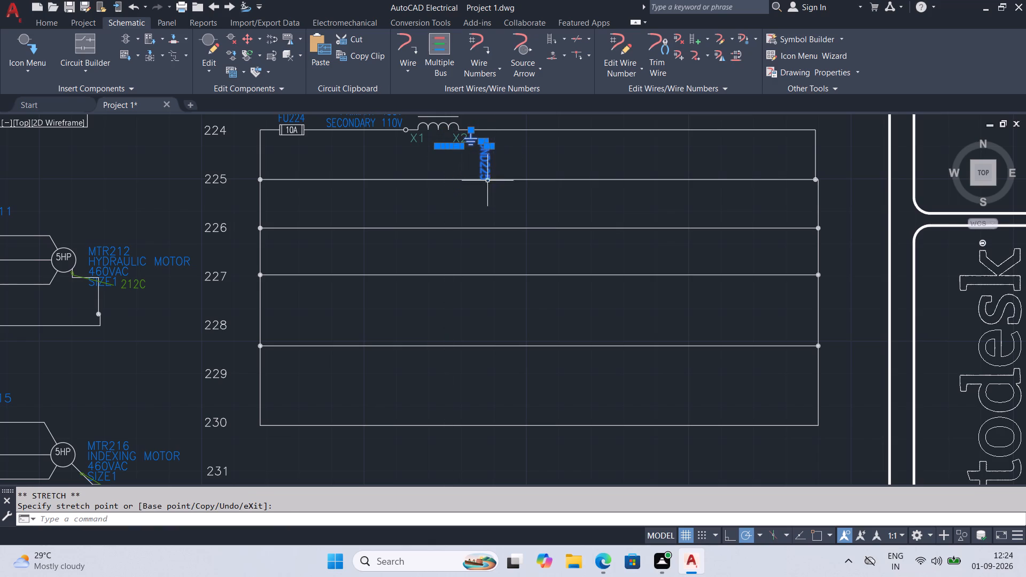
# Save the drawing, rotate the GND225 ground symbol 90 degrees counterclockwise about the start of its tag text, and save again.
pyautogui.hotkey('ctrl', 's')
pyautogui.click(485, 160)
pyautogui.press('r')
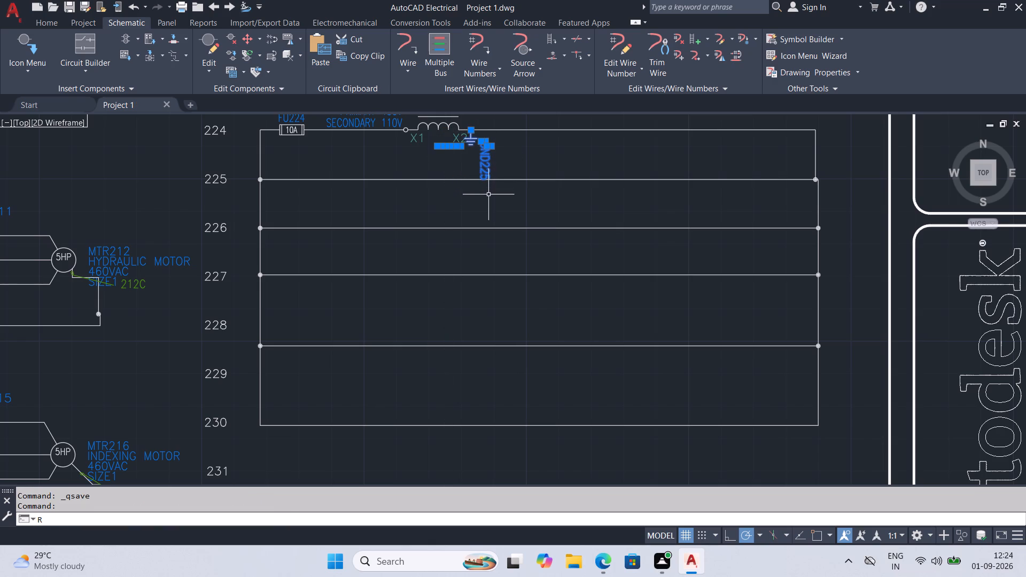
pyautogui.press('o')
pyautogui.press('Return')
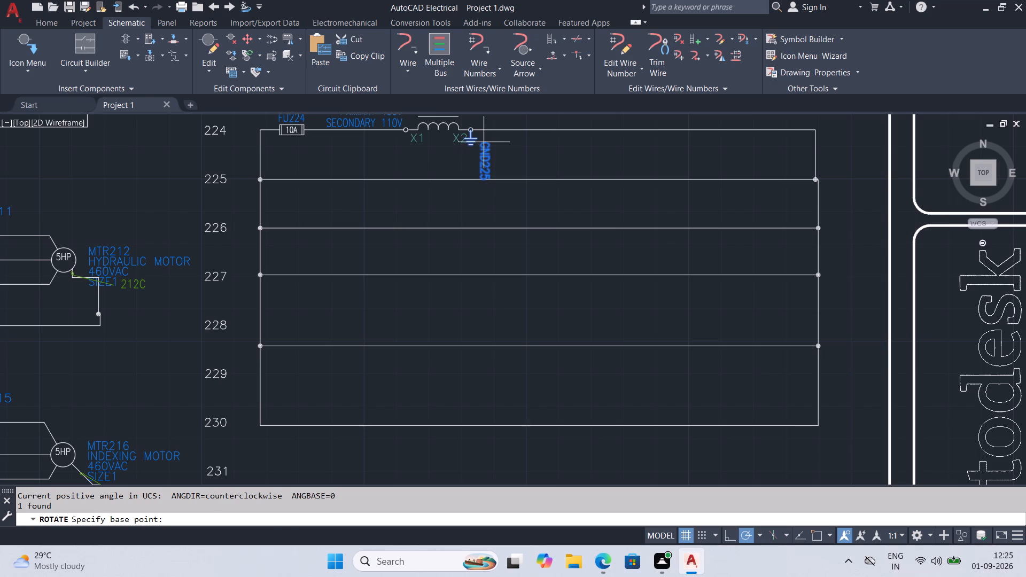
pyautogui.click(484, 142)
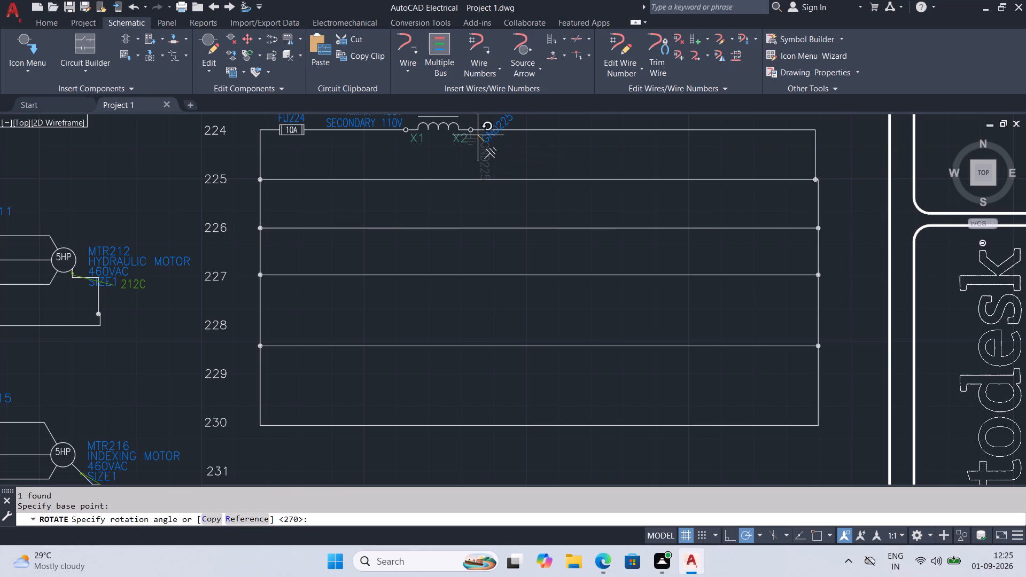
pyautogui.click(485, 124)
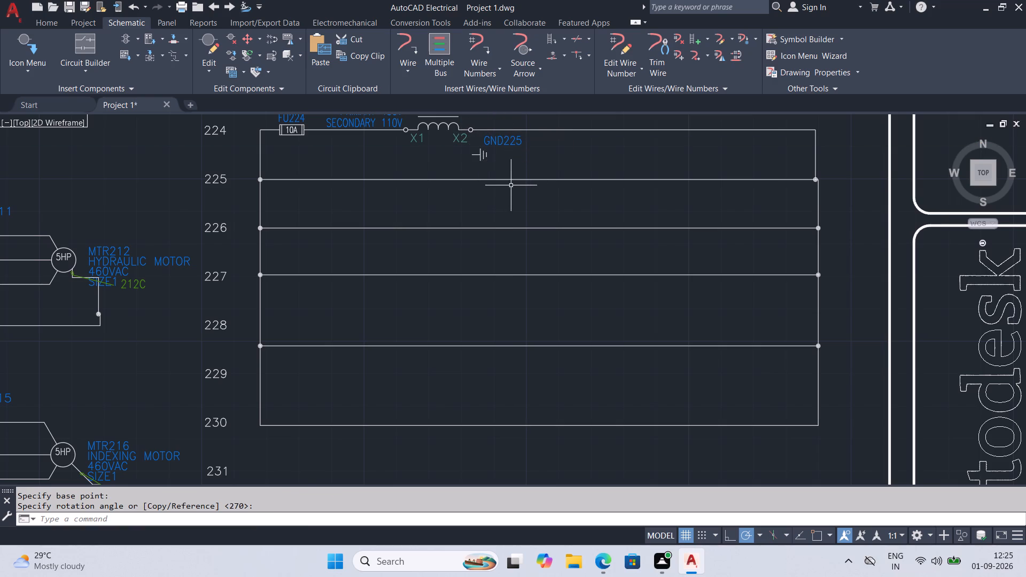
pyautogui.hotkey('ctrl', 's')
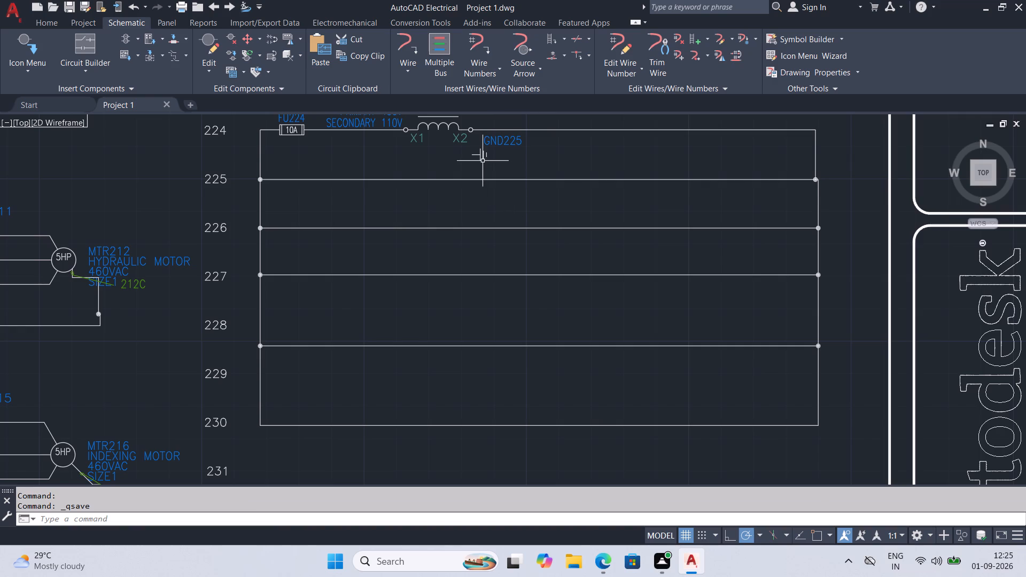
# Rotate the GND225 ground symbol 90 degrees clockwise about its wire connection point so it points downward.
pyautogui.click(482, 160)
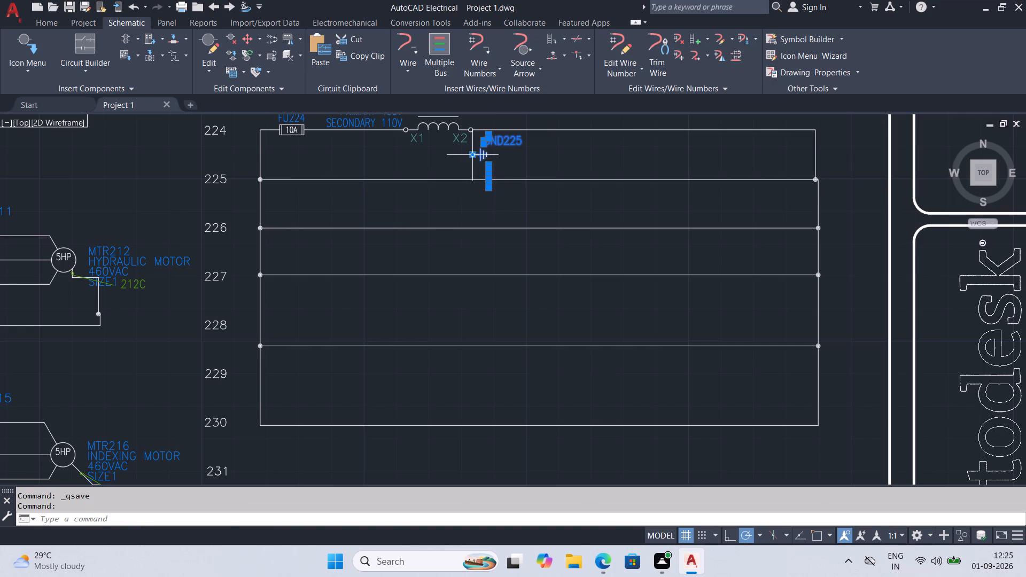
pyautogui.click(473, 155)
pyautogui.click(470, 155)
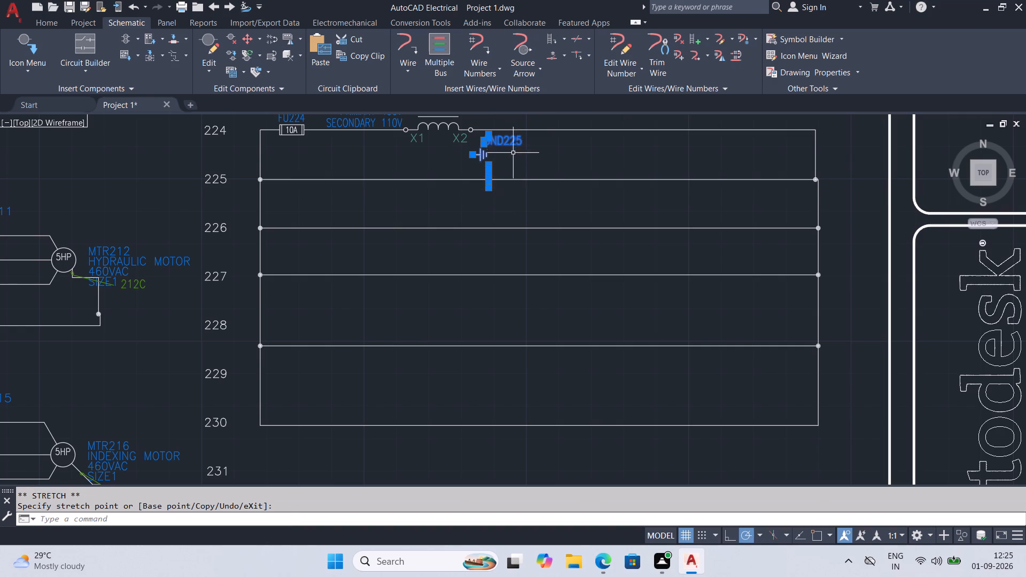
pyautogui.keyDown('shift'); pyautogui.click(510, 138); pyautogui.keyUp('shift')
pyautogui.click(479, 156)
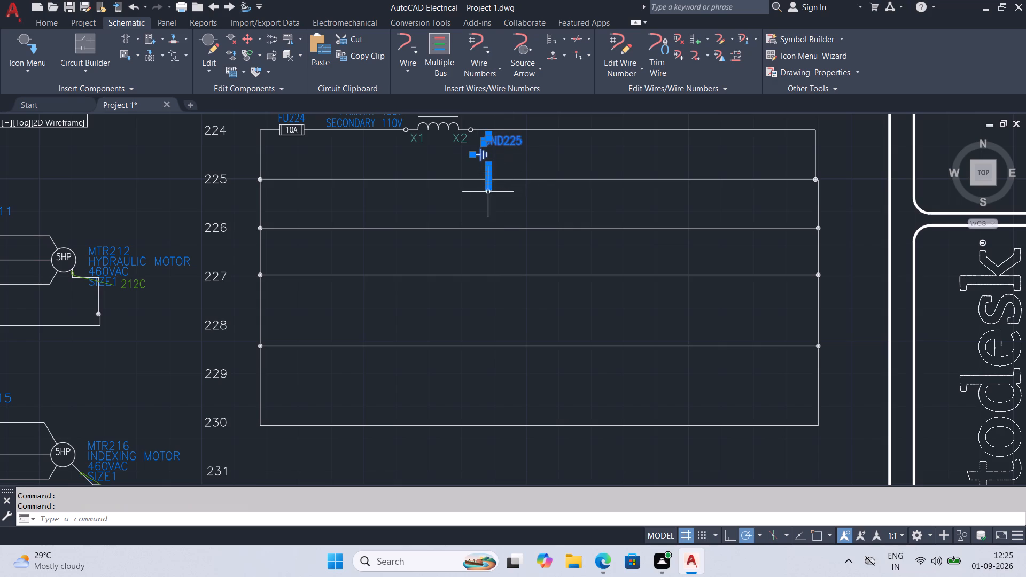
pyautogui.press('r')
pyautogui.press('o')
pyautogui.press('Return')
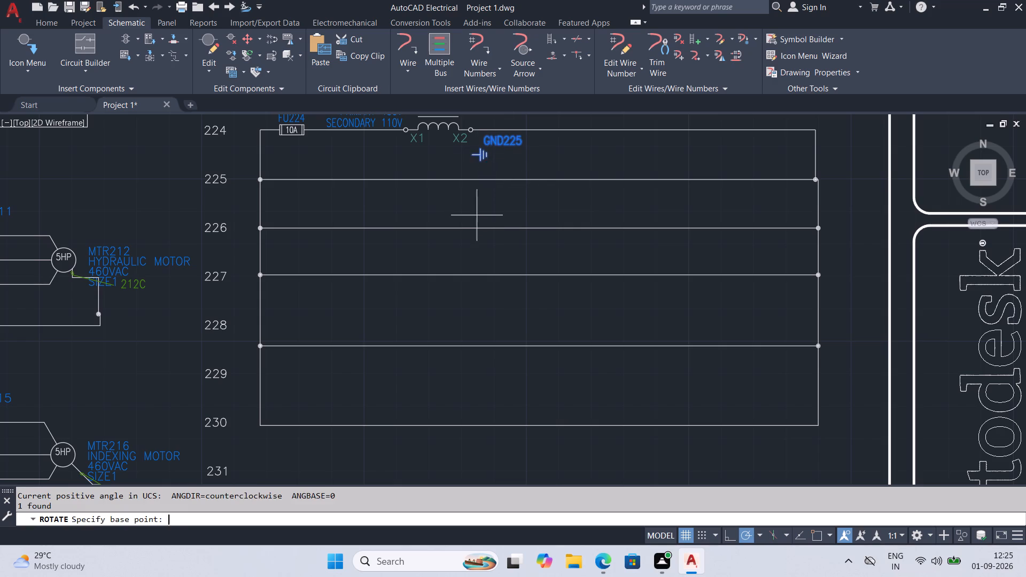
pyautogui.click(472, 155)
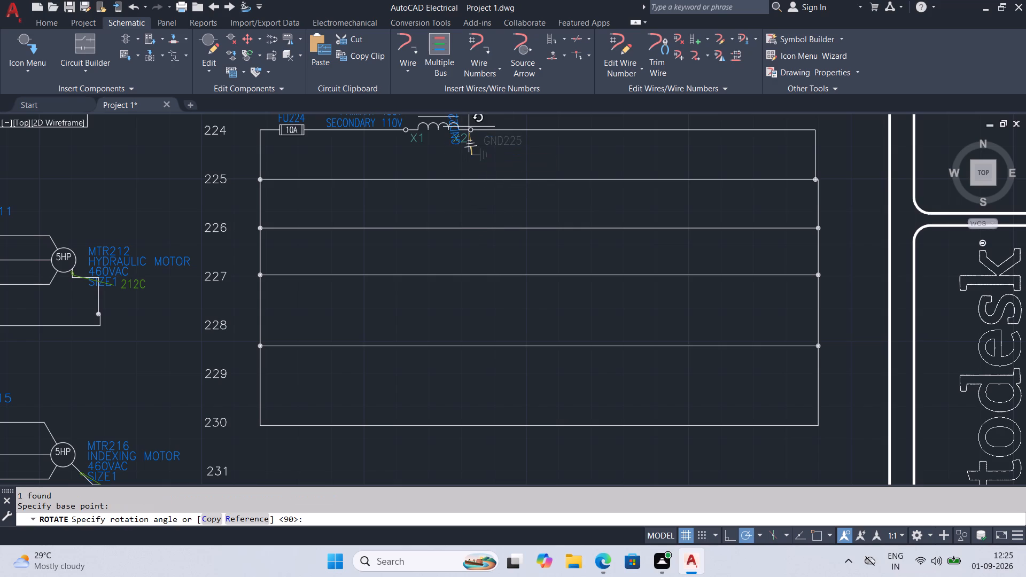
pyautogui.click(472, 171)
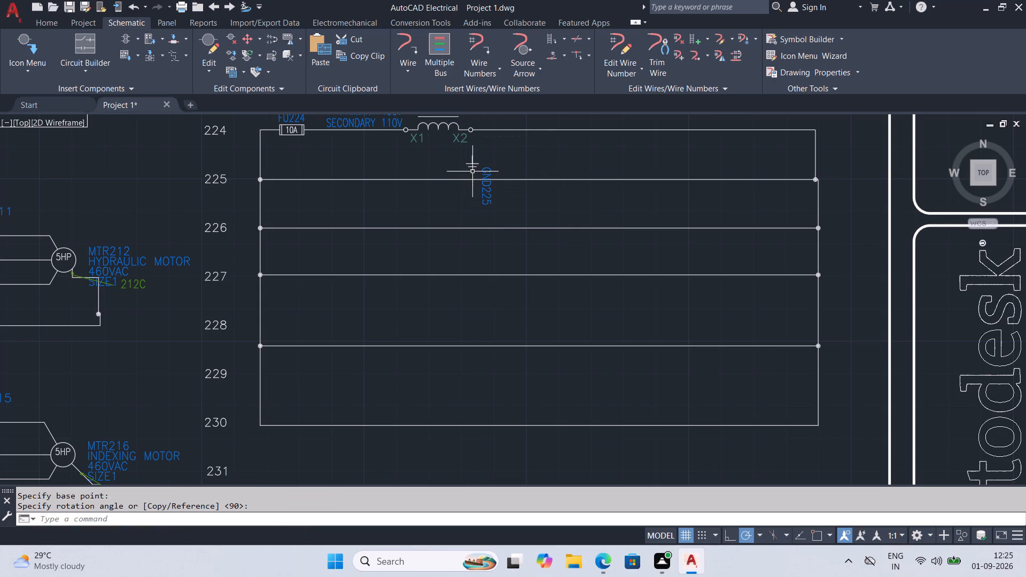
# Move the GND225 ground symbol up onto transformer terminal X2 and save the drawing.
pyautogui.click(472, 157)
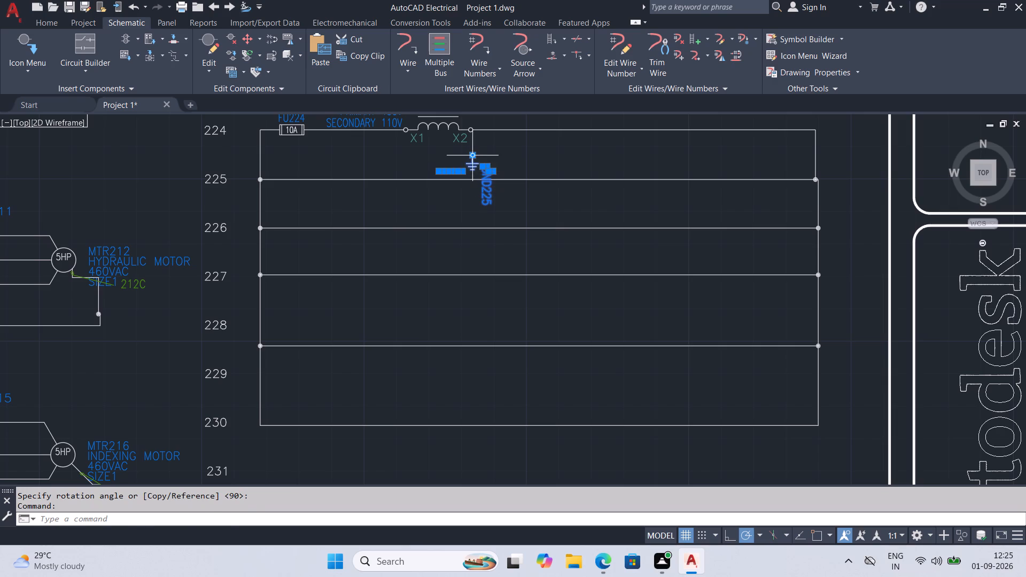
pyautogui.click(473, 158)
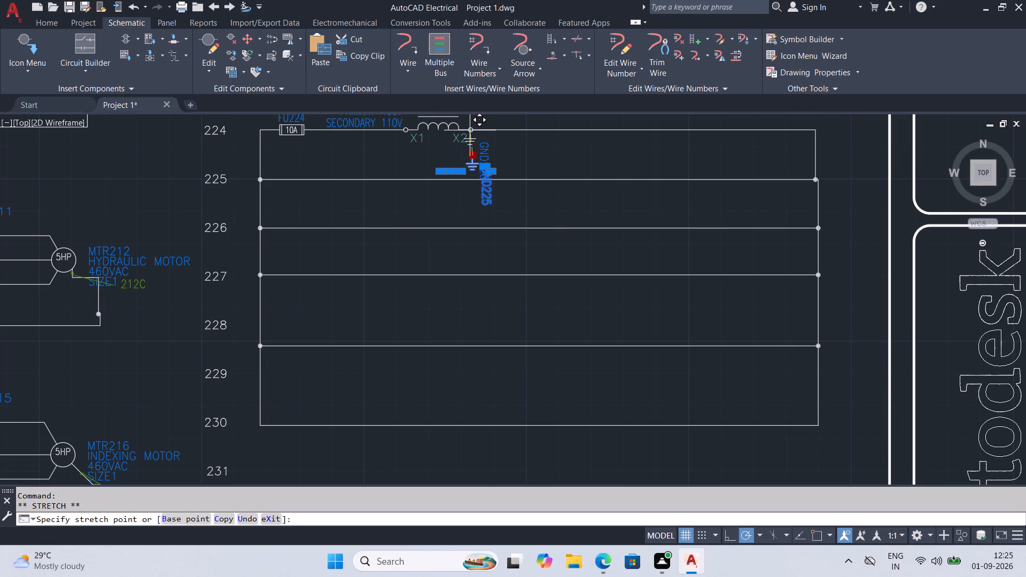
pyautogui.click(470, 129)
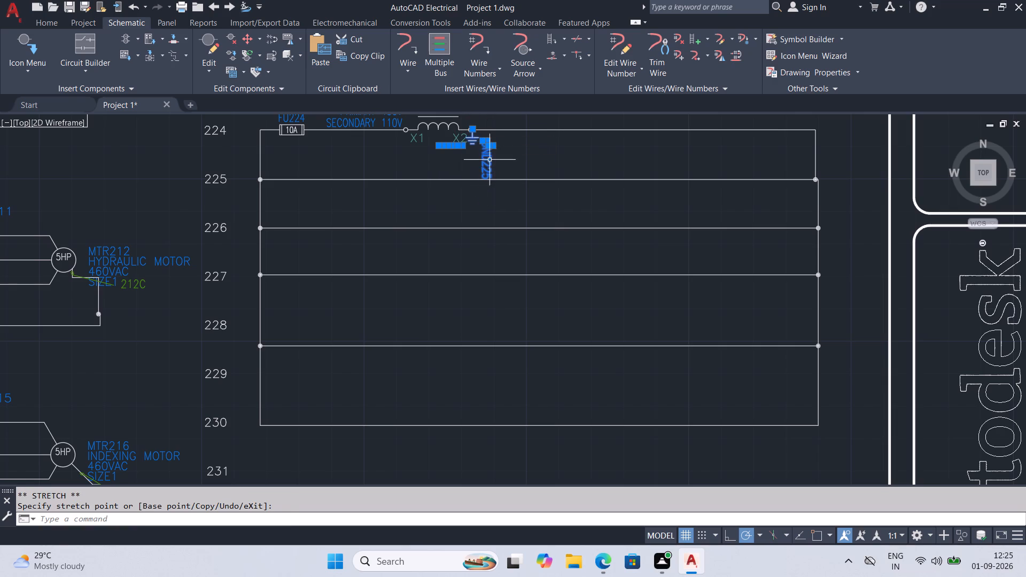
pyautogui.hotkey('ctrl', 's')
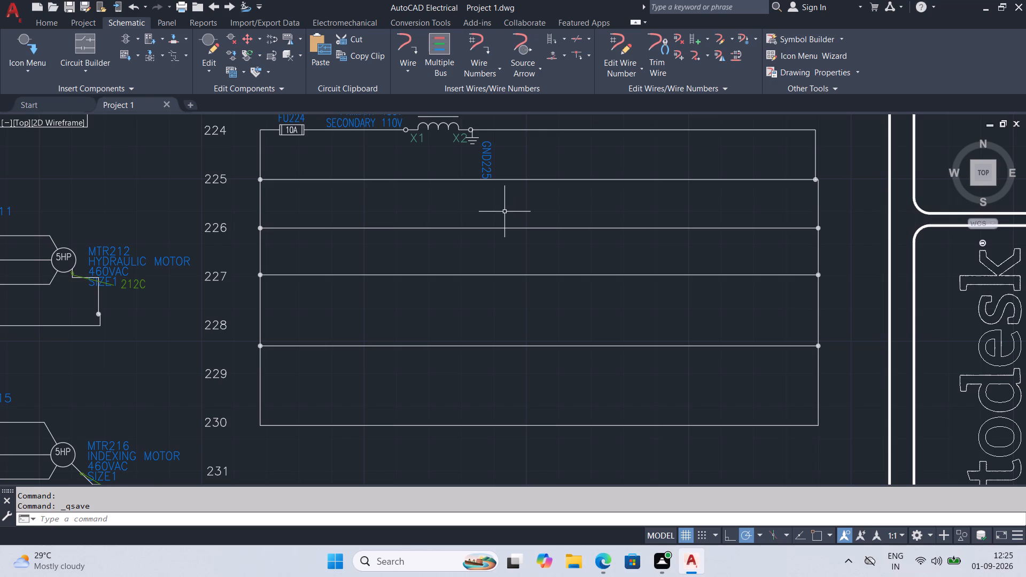
# Delete the GND225 ground symbol from transformer terminal X2.
pyautogui.click(486, 161)
pyautogui.press('Delete')
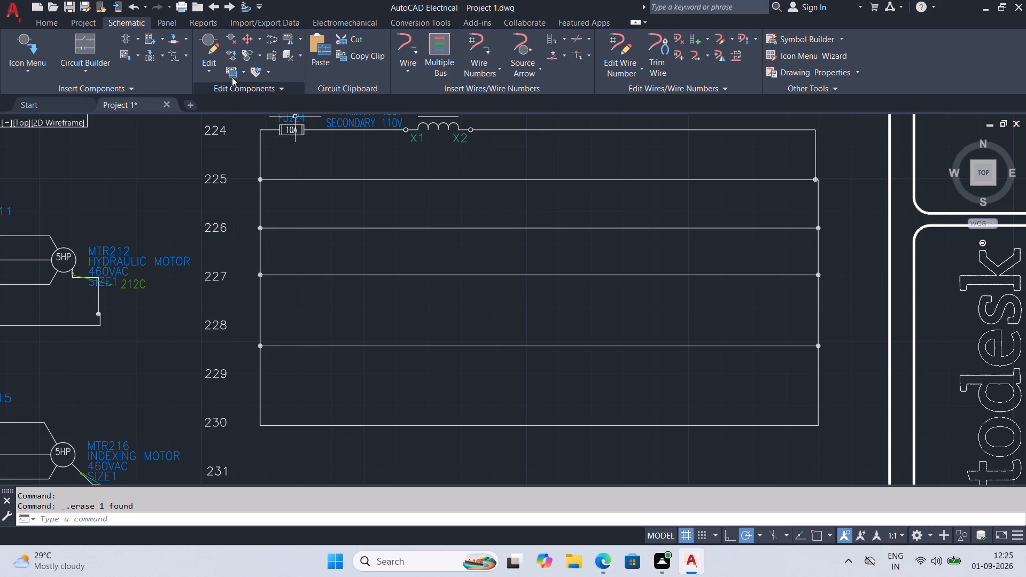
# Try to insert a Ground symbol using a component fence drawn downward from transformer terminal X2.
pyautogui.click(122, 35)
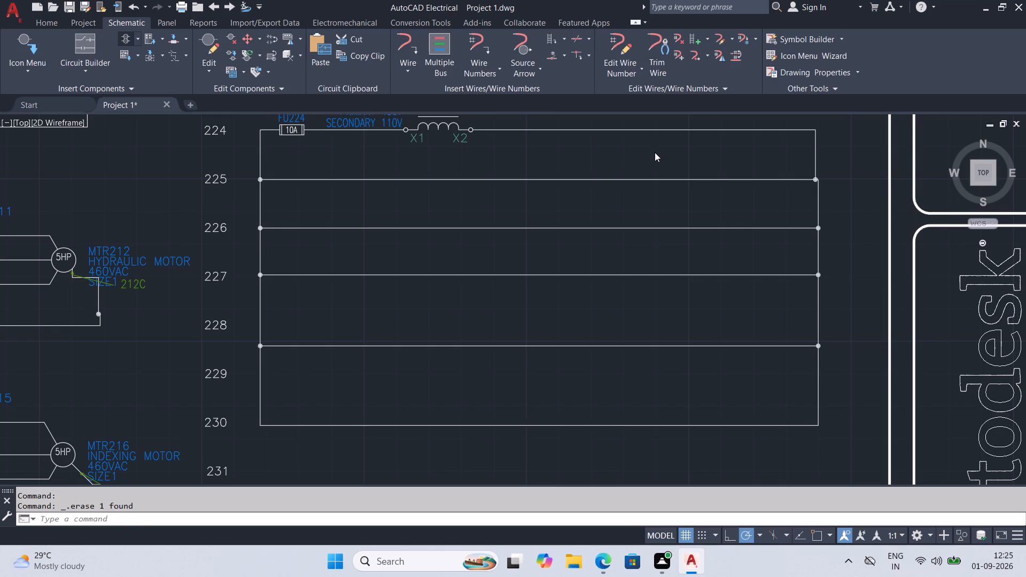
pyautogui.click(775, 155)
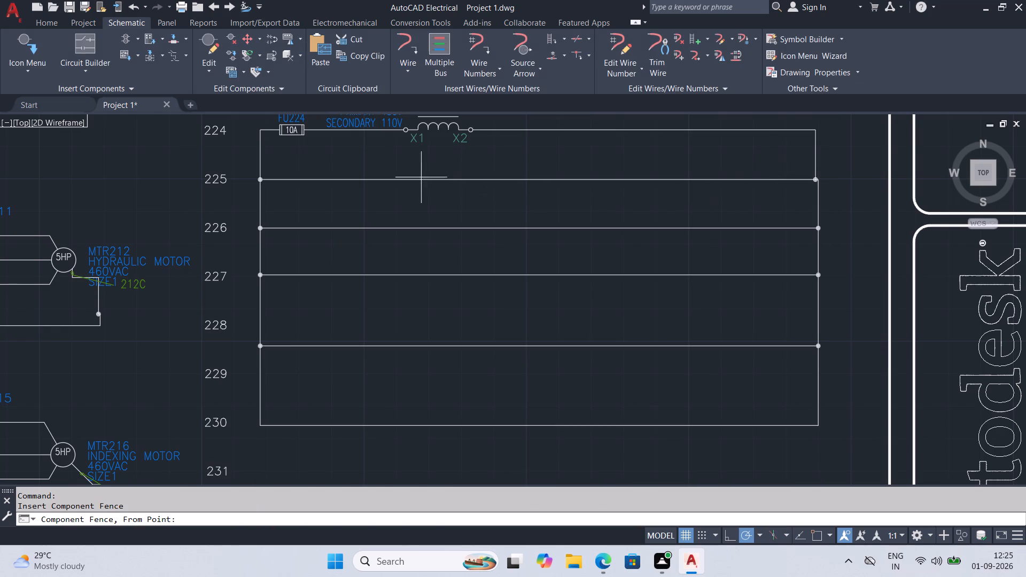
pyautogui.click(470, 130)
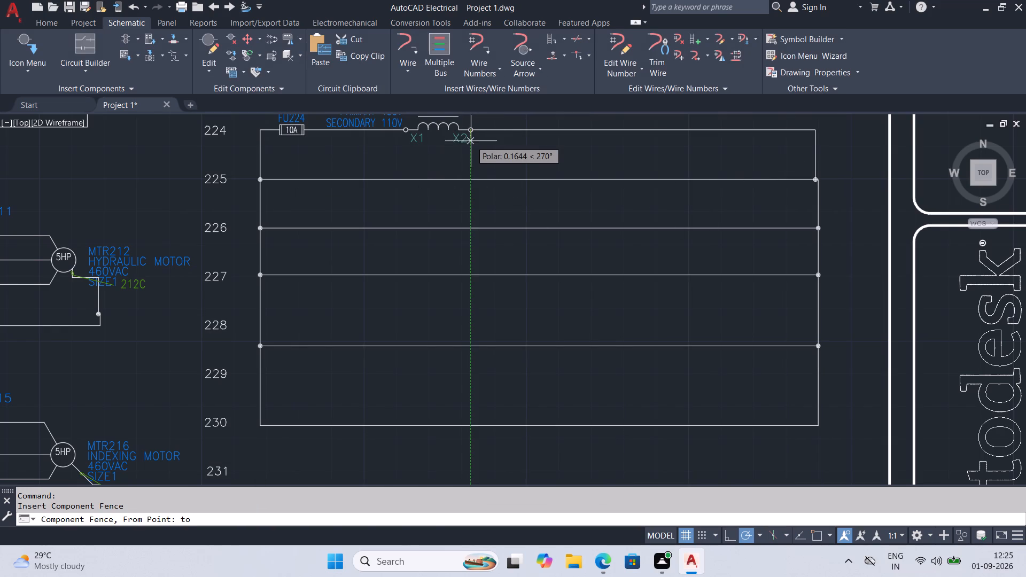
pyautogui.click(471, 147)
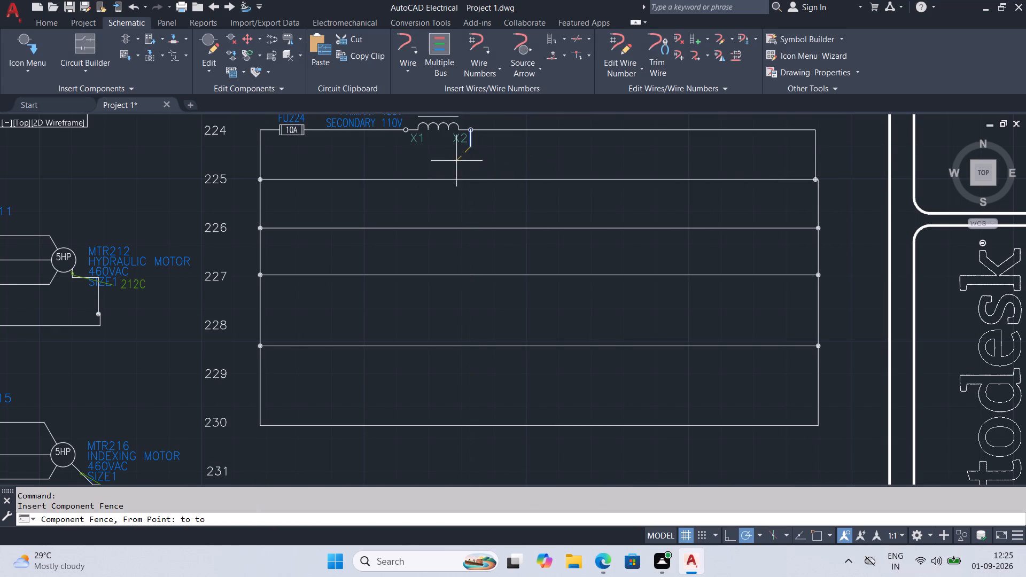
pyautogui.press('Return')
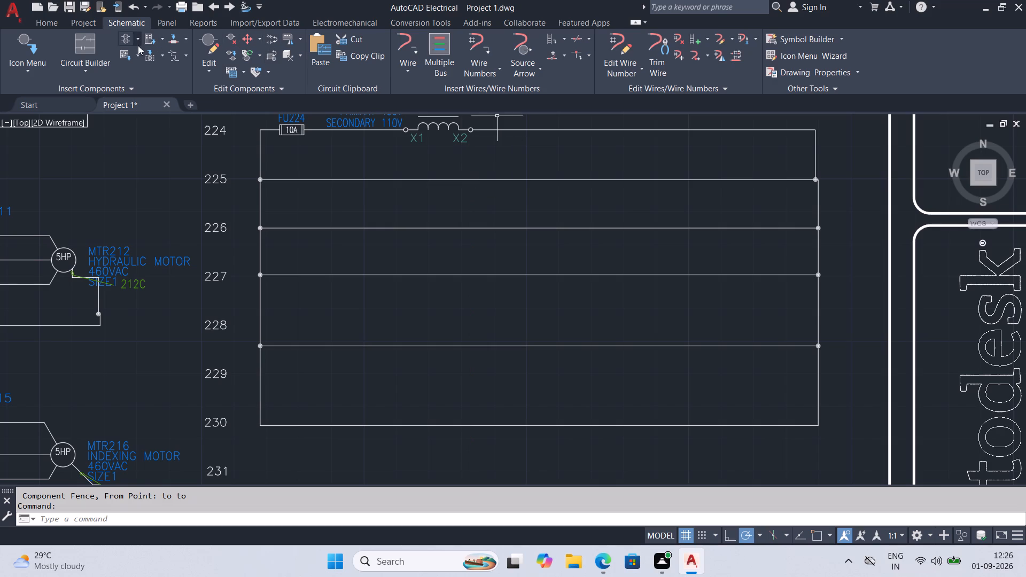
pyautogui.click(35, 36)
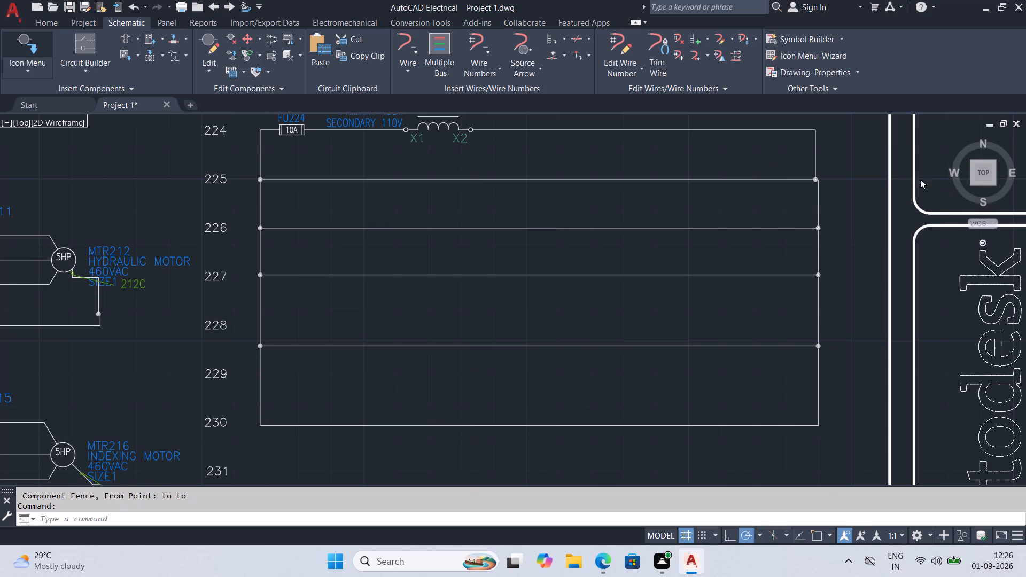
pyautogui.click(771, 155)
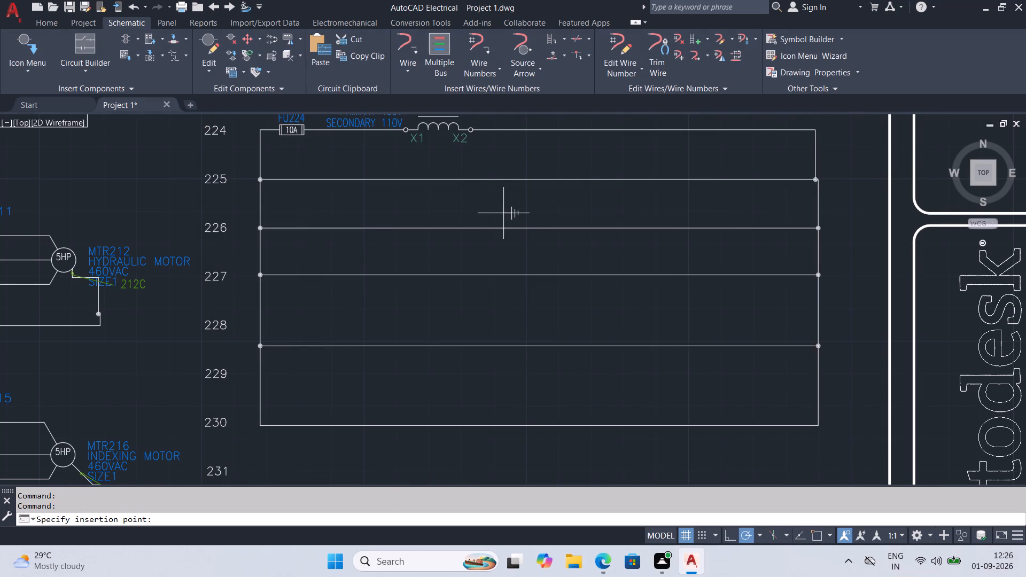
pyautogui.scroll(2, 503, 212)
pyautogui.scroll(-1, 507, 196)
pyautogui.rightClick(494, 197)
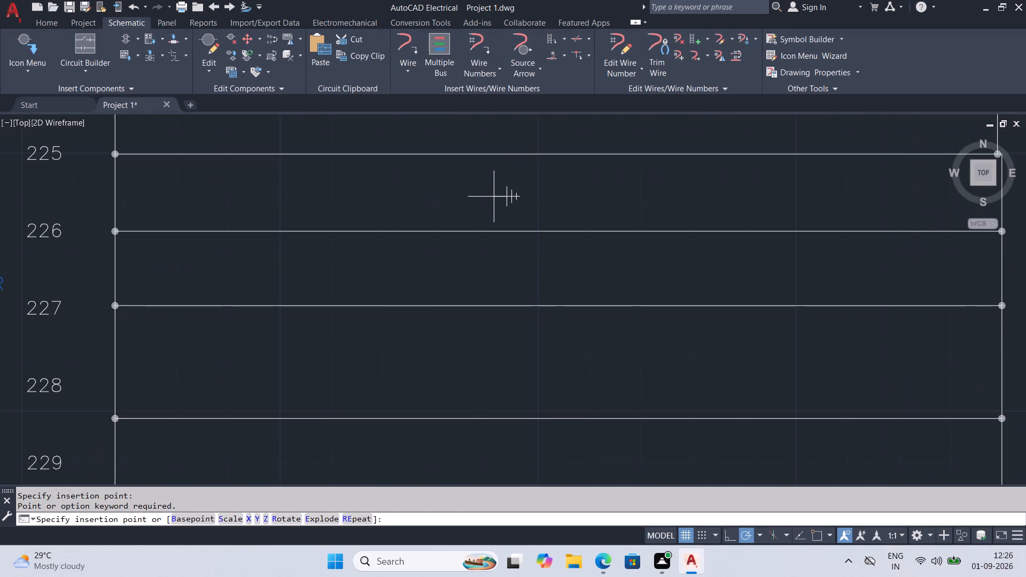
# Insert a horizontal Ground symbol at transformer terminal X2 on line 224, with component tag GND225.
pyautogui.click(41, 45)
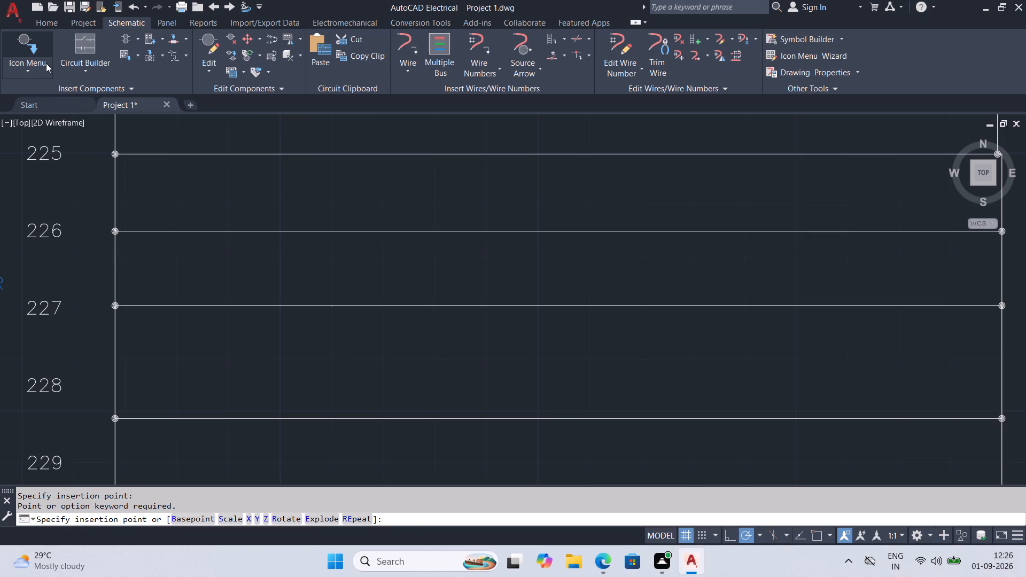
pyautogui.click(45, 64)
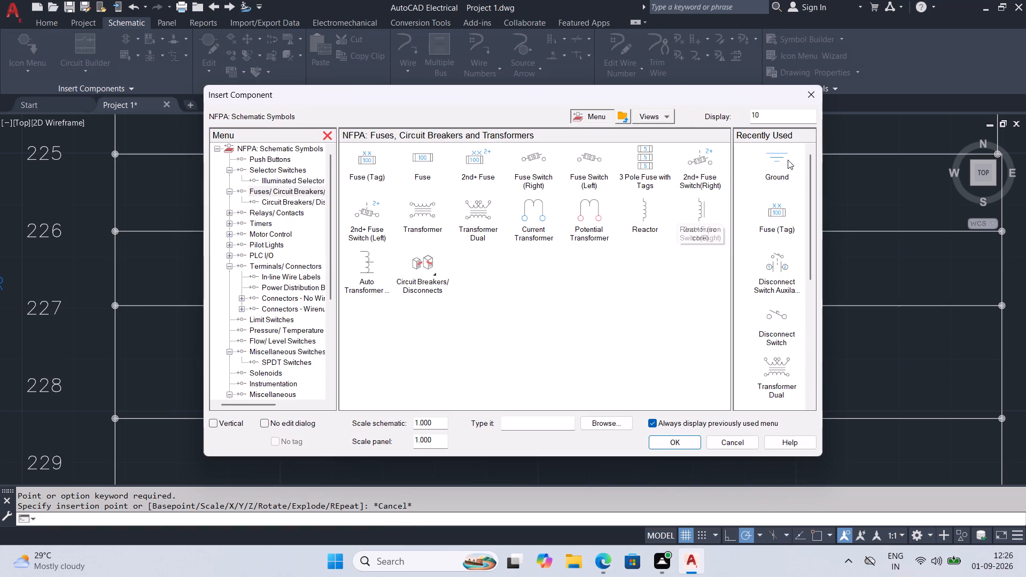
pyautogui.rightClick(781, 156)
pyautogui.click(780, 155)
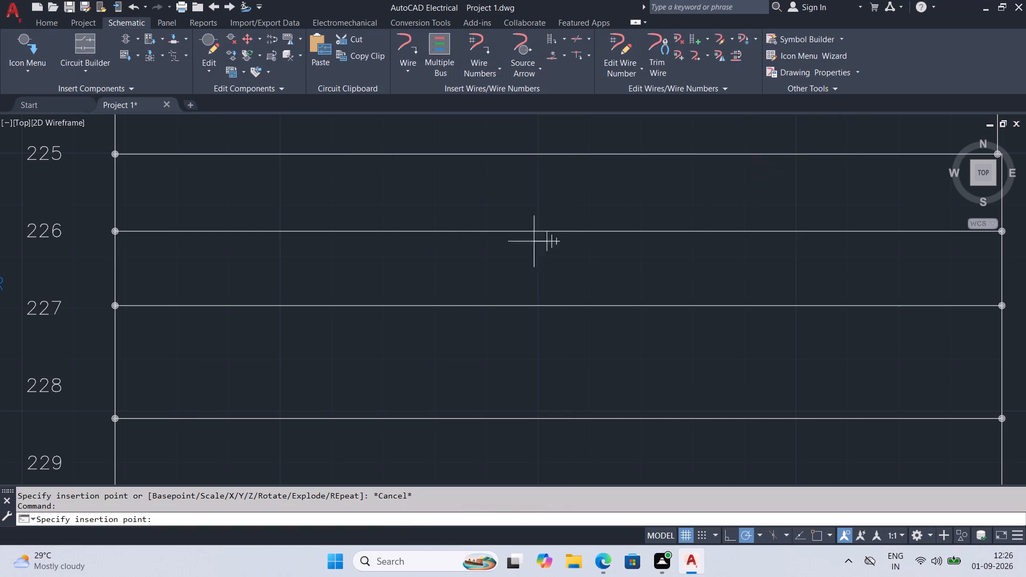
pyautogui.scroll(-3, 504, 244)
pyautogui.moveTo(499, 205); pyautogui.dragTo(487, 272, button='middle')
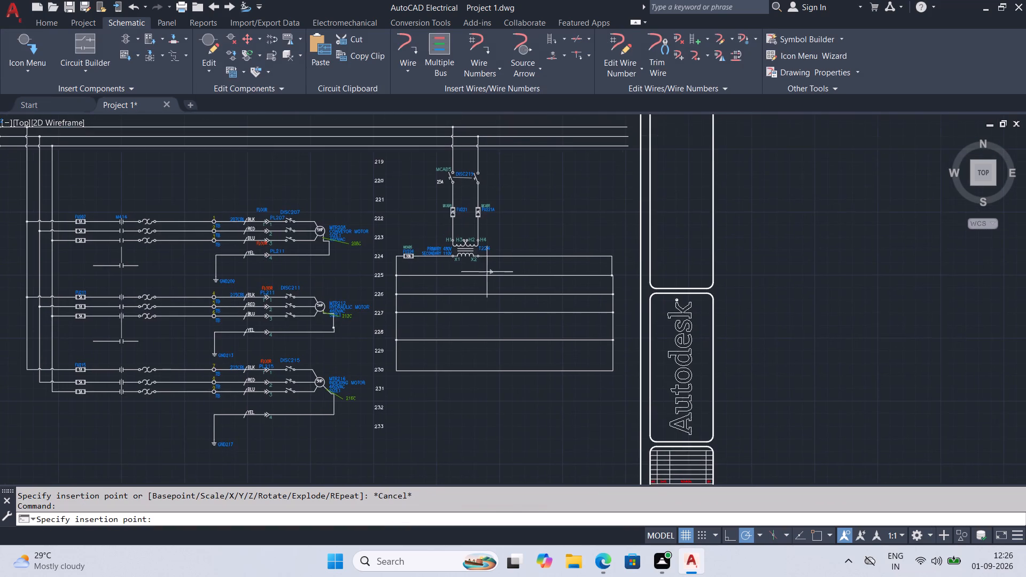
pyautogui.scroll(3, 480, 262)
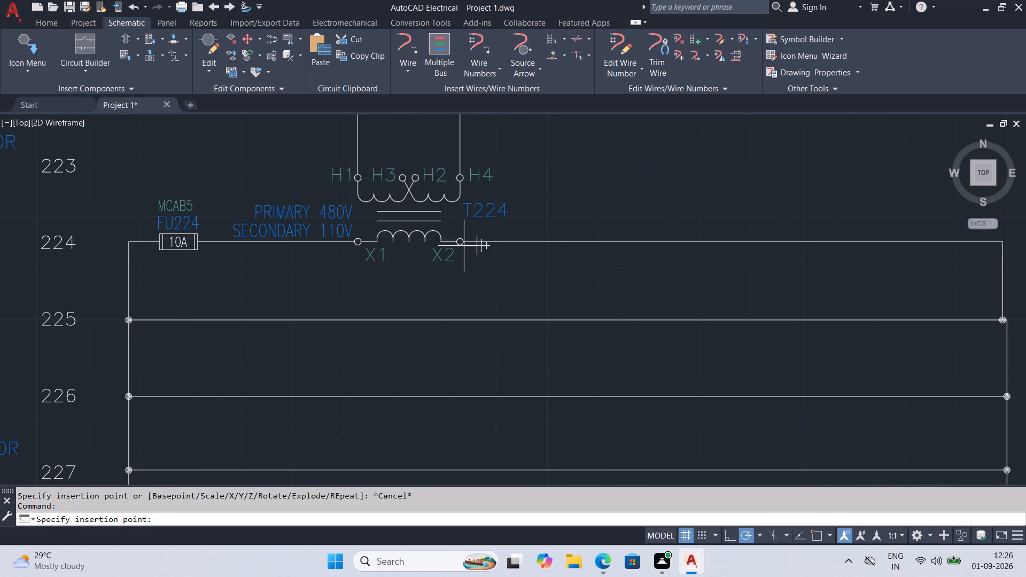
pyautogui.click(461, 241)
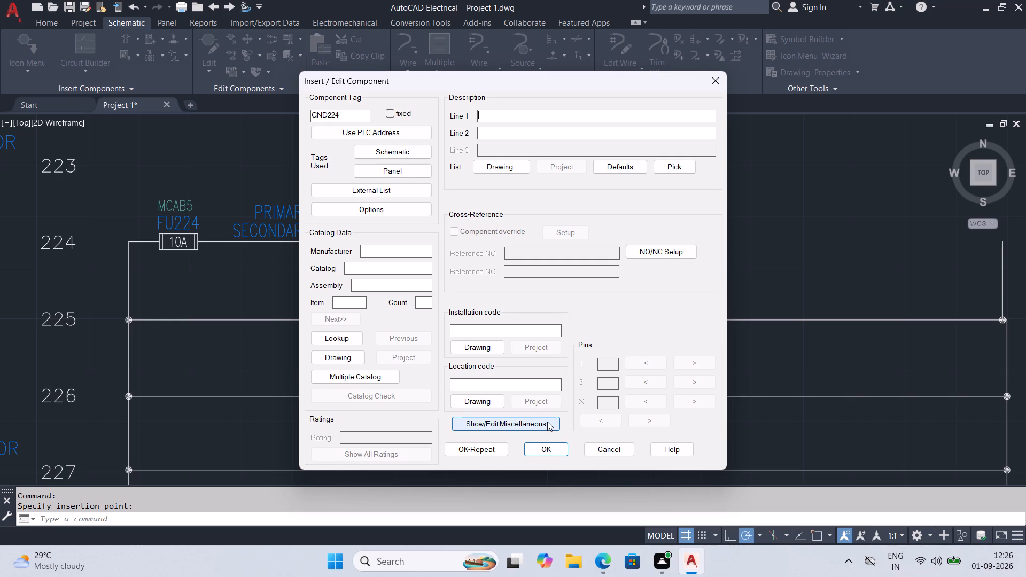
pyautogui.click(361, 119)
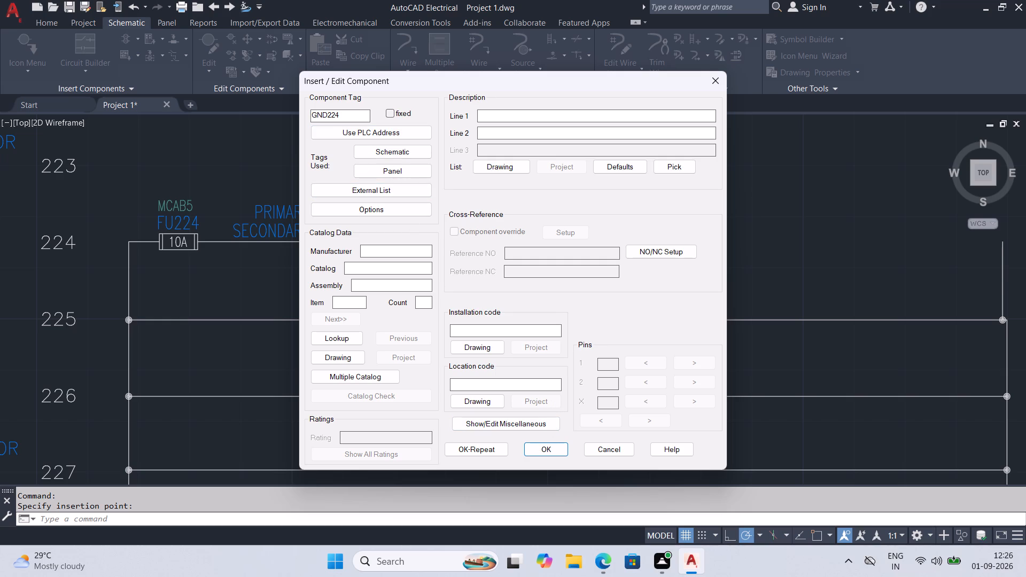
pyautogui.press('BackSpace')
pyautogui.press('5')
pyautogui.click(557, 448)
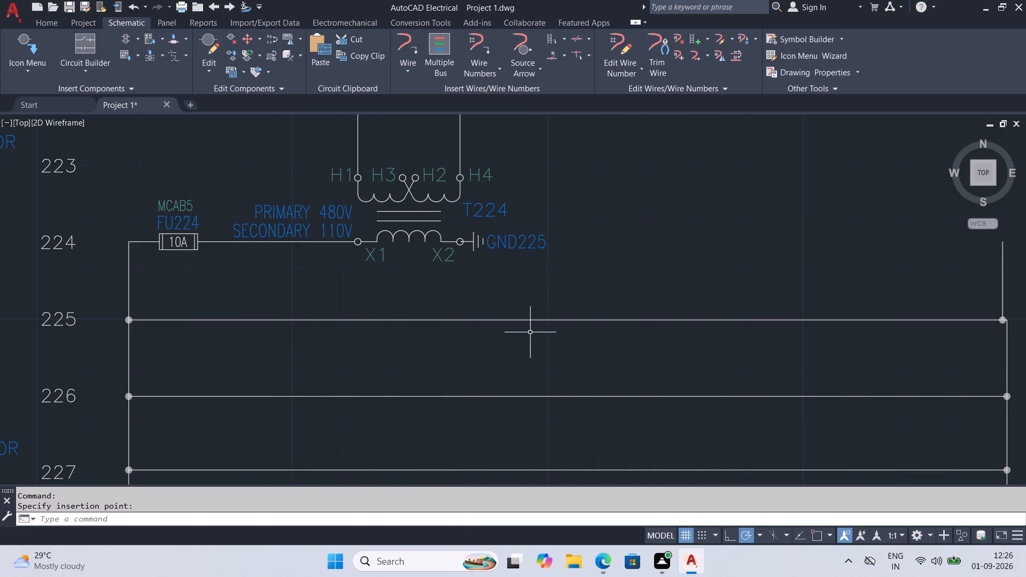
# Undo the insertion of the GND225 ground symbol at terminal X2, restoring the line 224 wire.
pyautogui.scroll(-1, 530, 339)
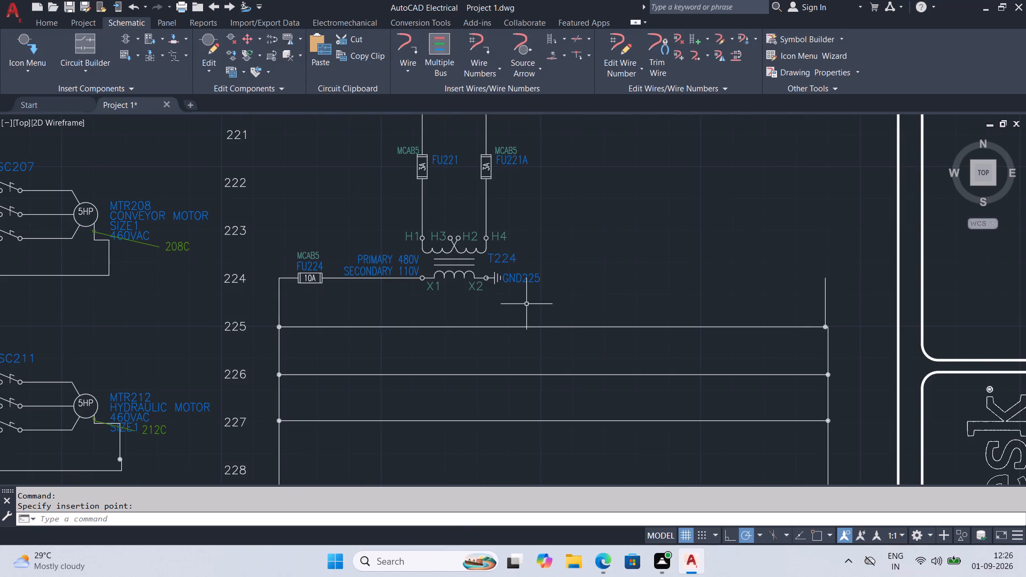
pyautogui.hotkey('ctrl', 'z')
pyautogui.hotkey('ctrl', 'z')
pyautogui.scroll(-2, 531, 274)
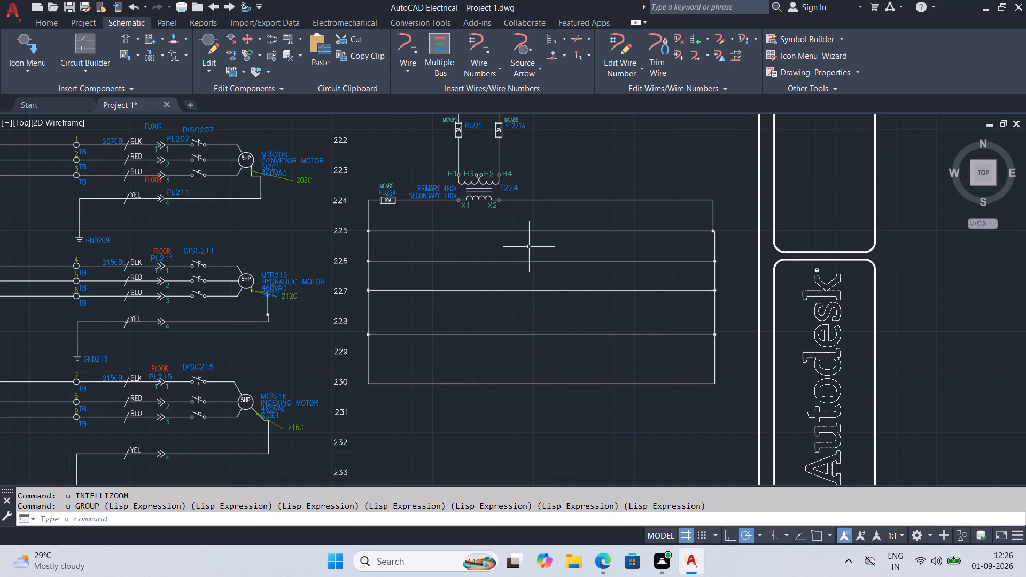
# Insert a horizontal Ground symbol at transformer T224's X2 terminal on line 224 with component tag GND225.
pyautogui.moveTo(530, 243); pyautogui.dragTo(522, 308, button='middle')
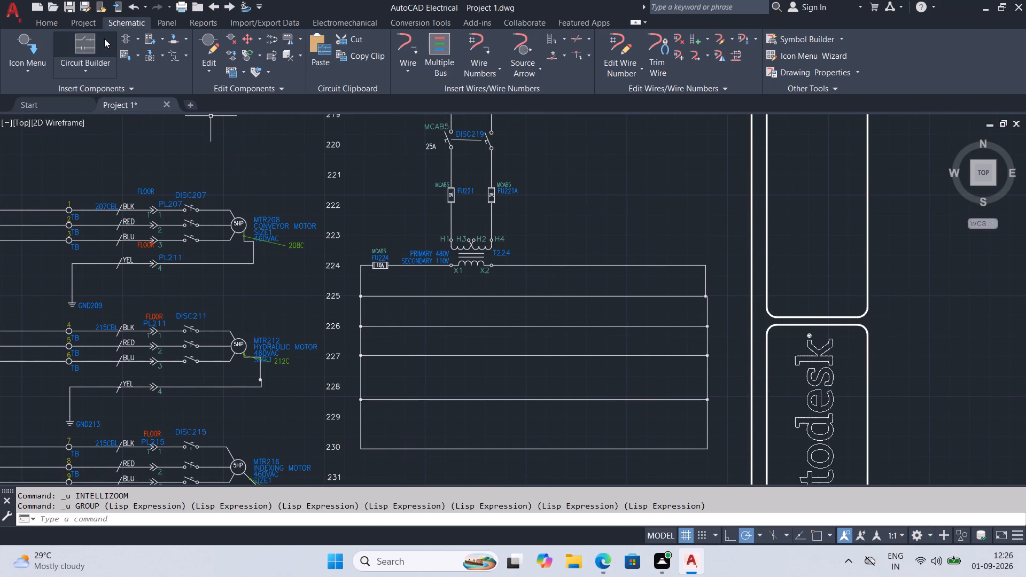
pyautogui.click(21, 42)
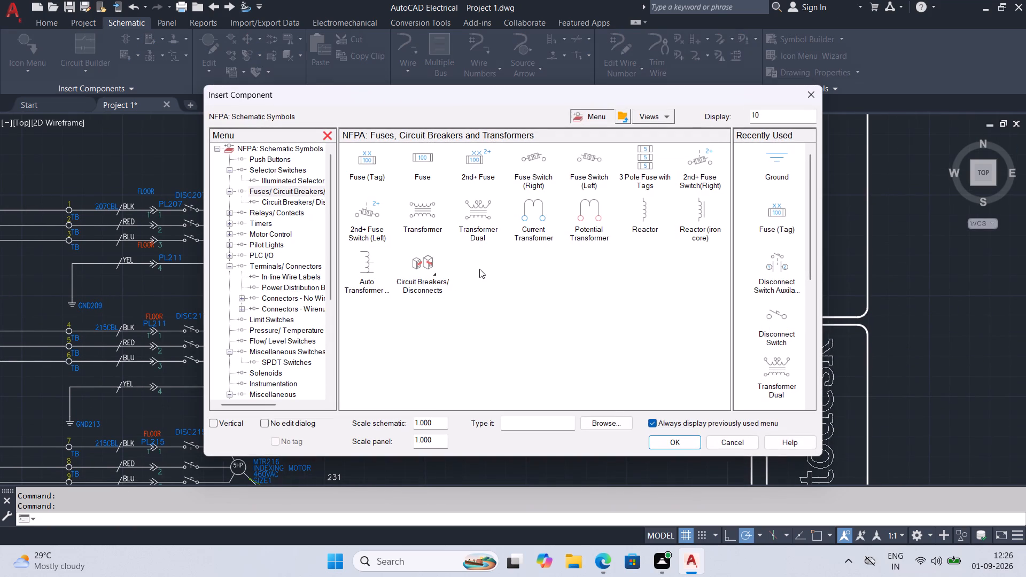
pyautogui.click(779, 168)
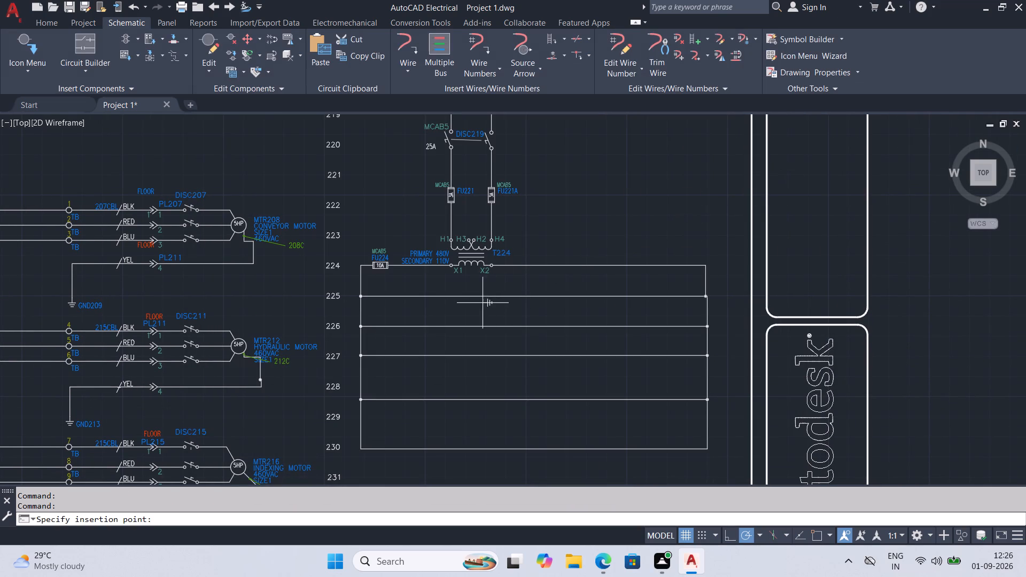
pyautogui.scroll(3, 480, 293)
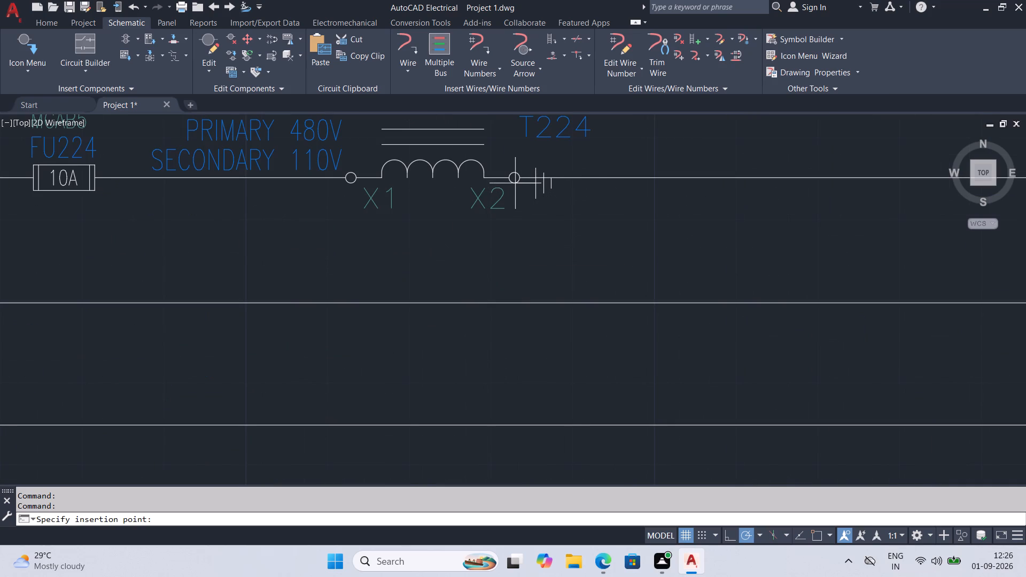
pyautogui.click(514, 183)
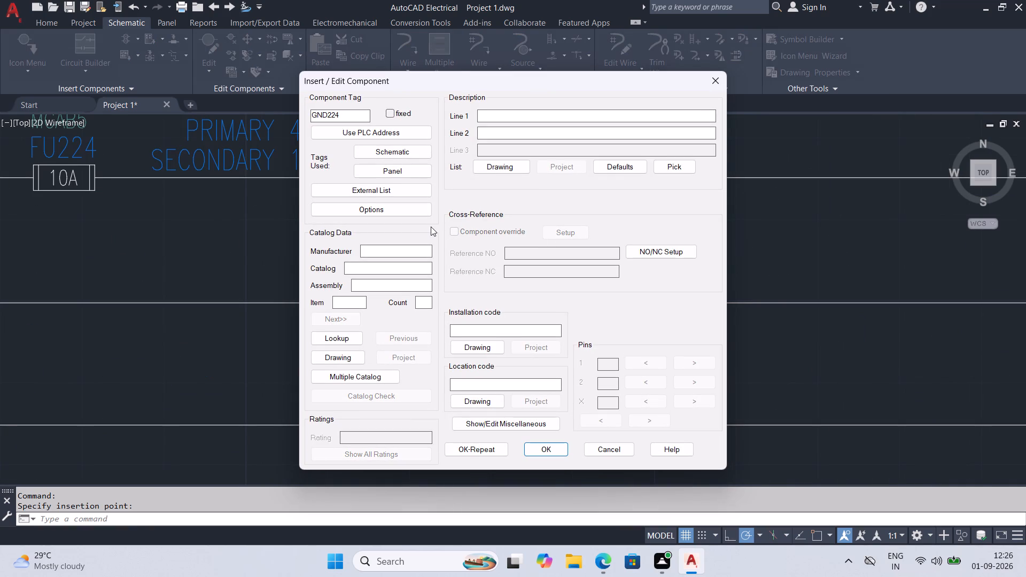
pyautogui.click(346, 121)
pyautogui.press('BackSpace')
pyautogui.press('5')
pyautogui.press('Return')
pyautogui.click(538, 428)
pyautogui.click(531, 298)
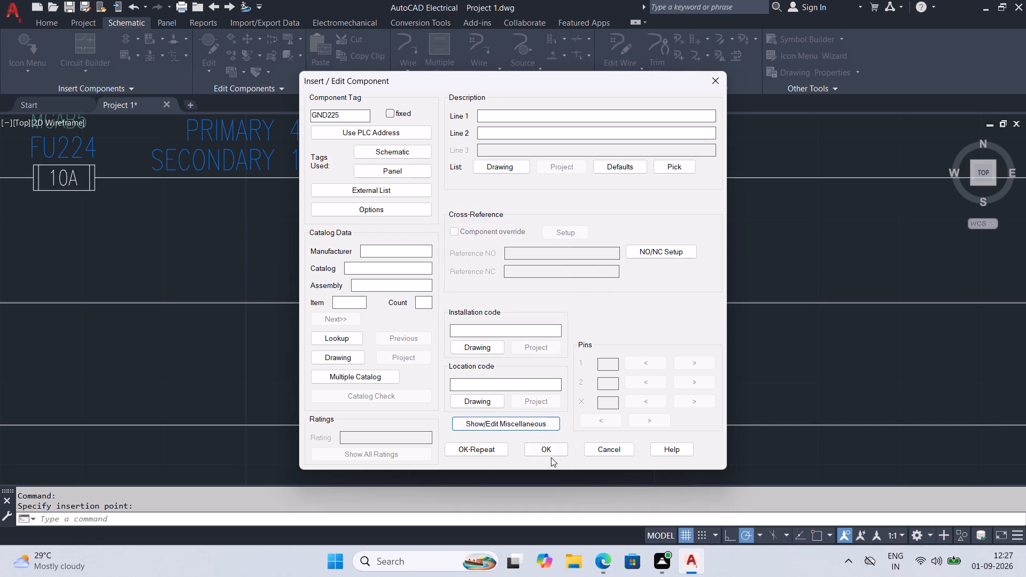
pyautogui.click(550, 451)
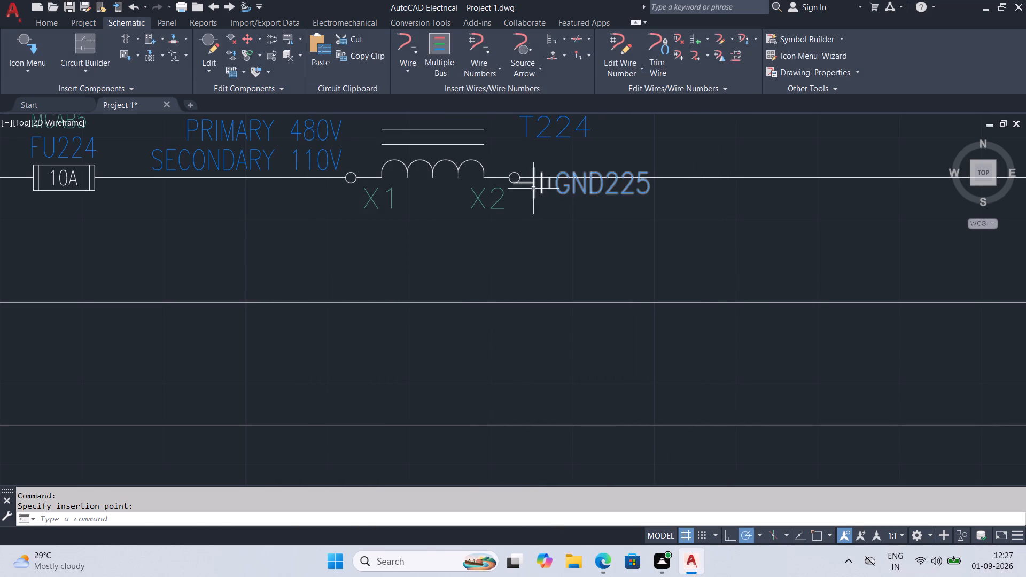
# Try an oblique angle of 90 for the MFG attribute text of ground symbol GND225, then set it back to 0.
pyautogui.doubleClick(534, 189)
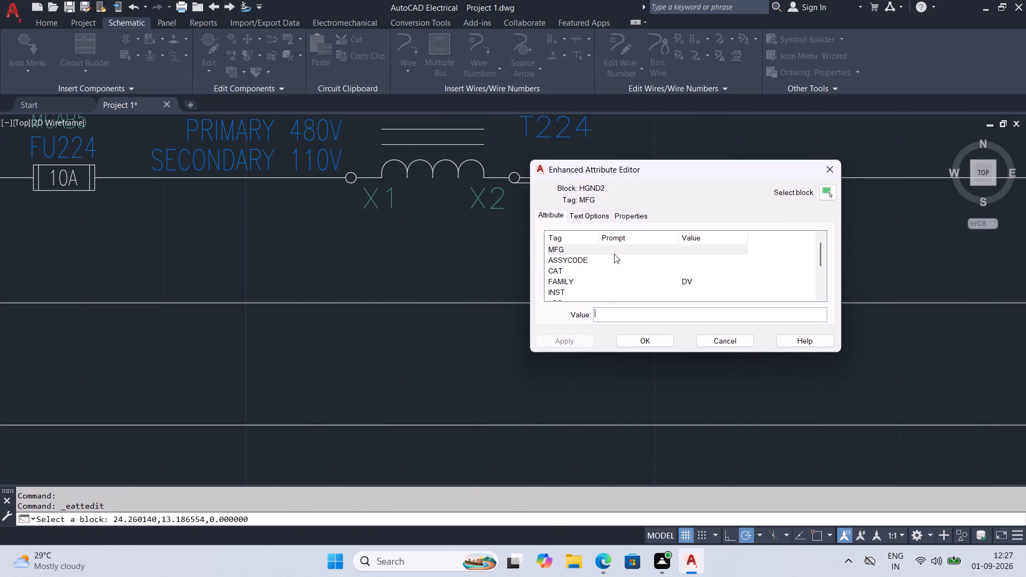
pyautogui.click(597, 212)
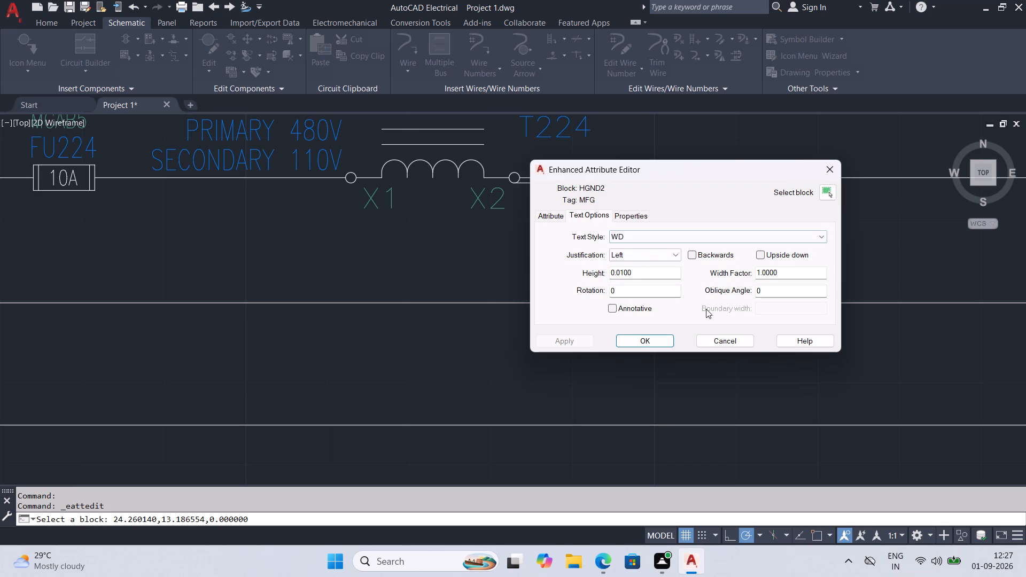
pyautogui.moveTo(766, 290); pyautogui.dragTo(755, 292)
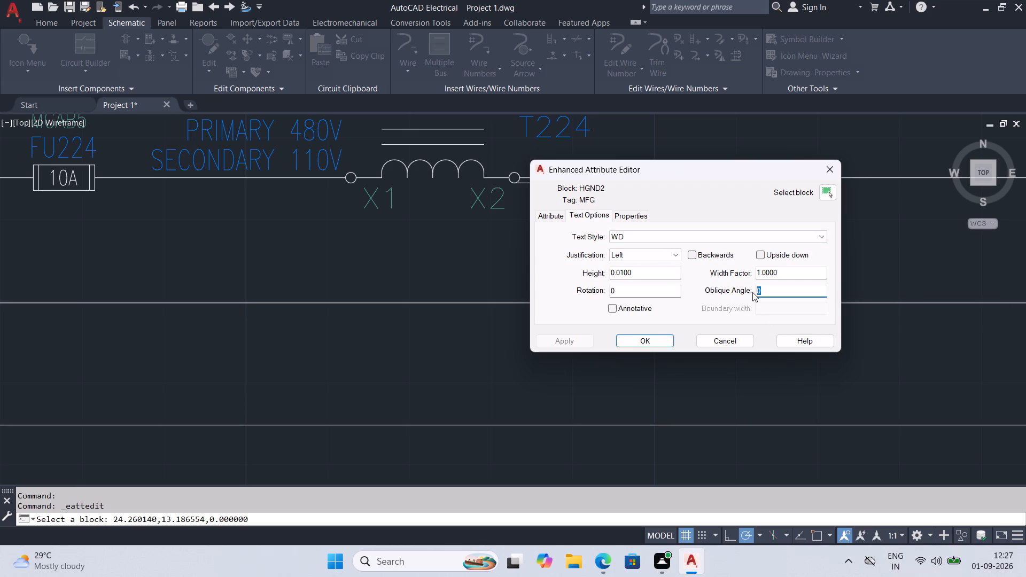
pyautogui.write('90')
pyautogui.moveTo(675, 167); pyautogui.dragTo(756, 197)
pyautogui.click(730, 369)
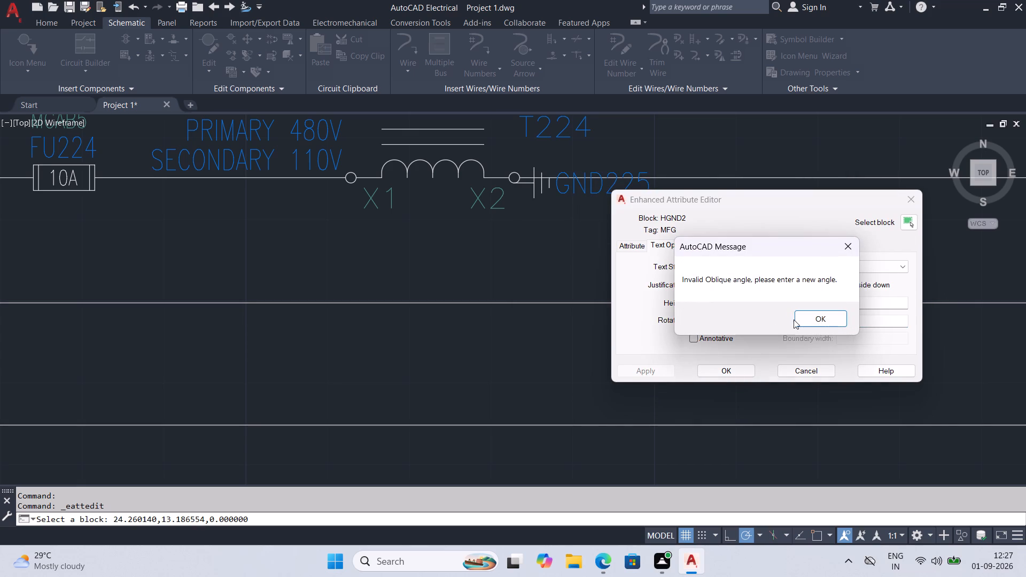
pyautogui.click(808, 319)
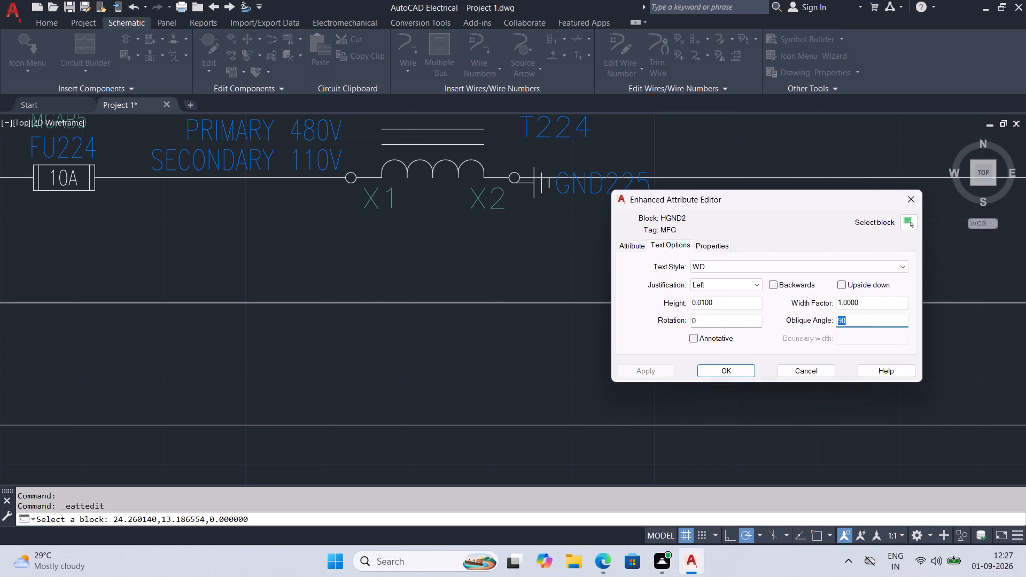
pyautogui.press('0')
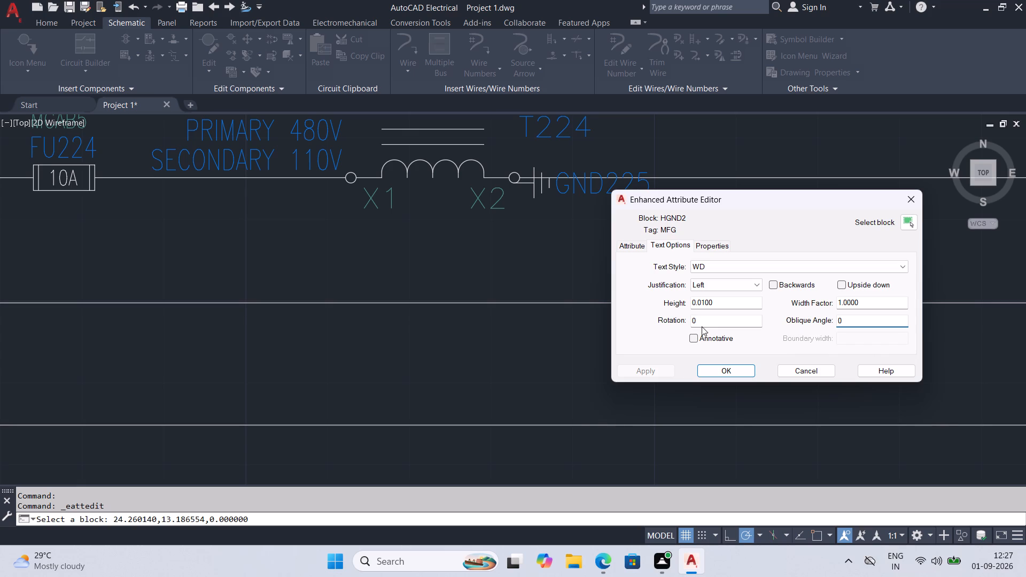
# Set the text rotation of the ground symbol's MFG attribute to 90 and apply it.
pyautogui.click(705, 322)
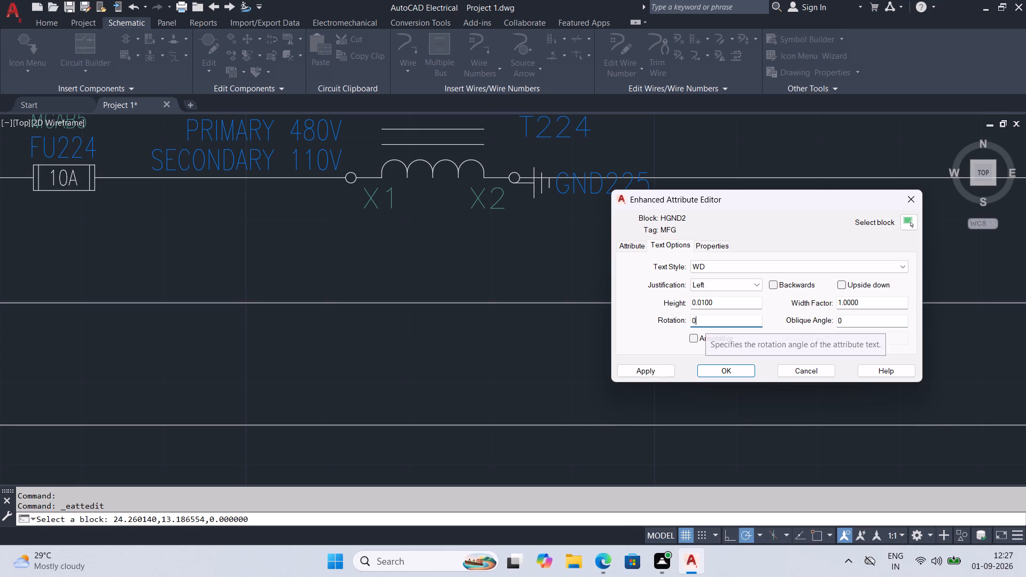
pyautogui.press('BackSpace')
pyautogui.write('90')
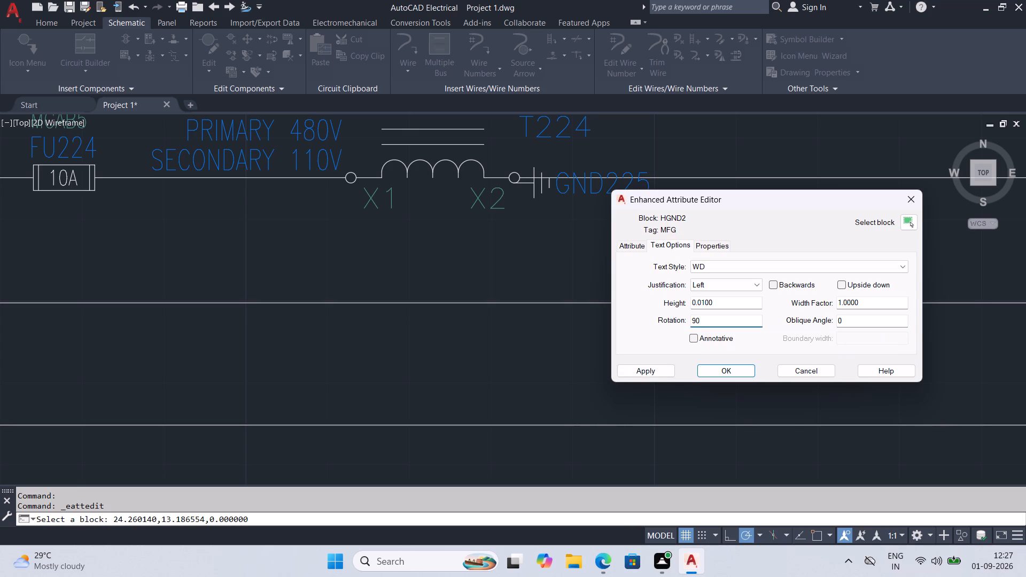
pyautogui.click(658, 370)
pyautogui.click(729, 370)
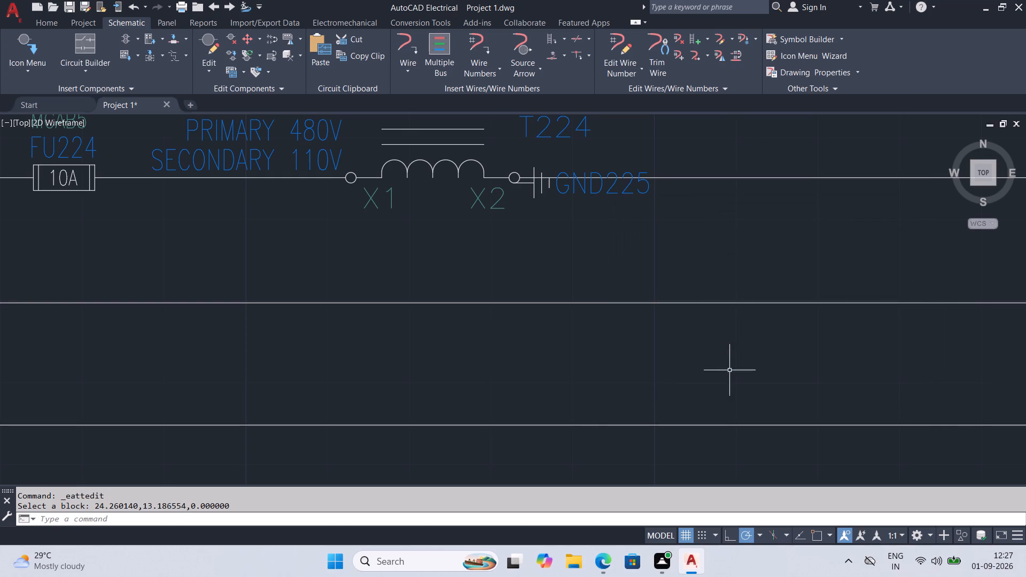
# Set the text rotation of GND225's MFG attribute to 270 and make the attribute text annotative.
pyautogui.click(534, 184)
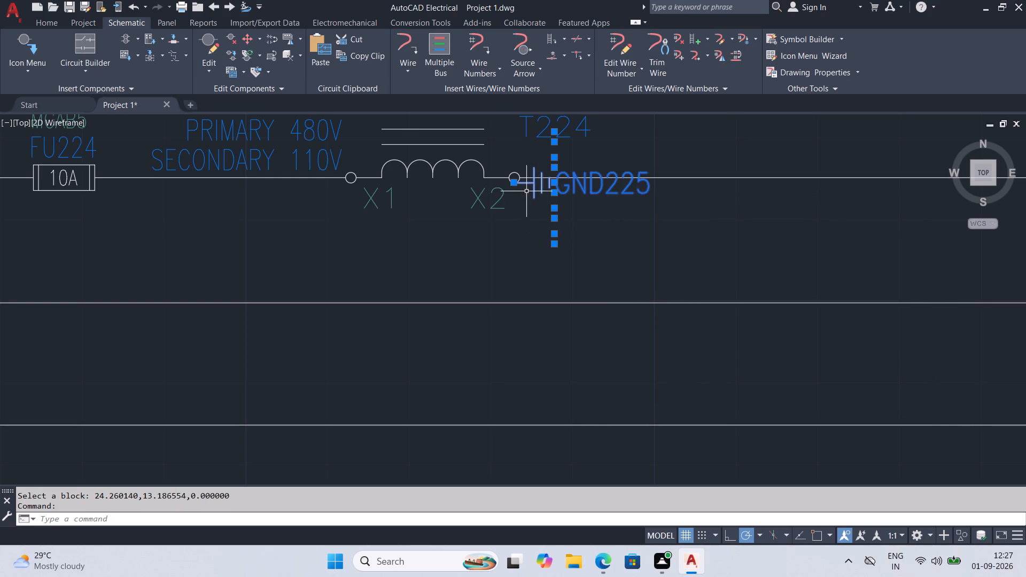
pyautogui.doubleClick(534, 184)
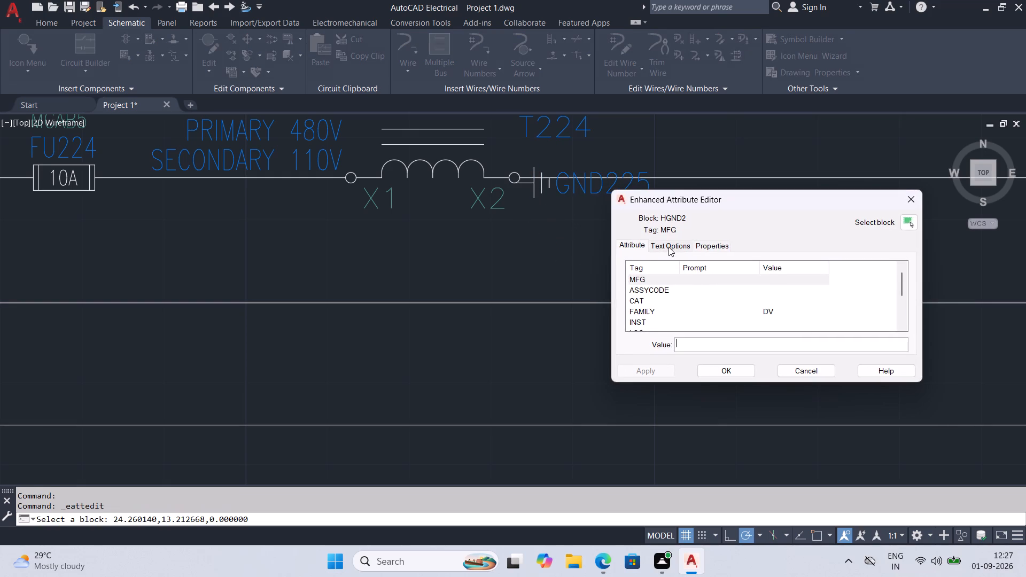
pyautogui.click(669, 247)
pyautogui.moveTo(704, 318); pyautogui.dragTo(675, 317)
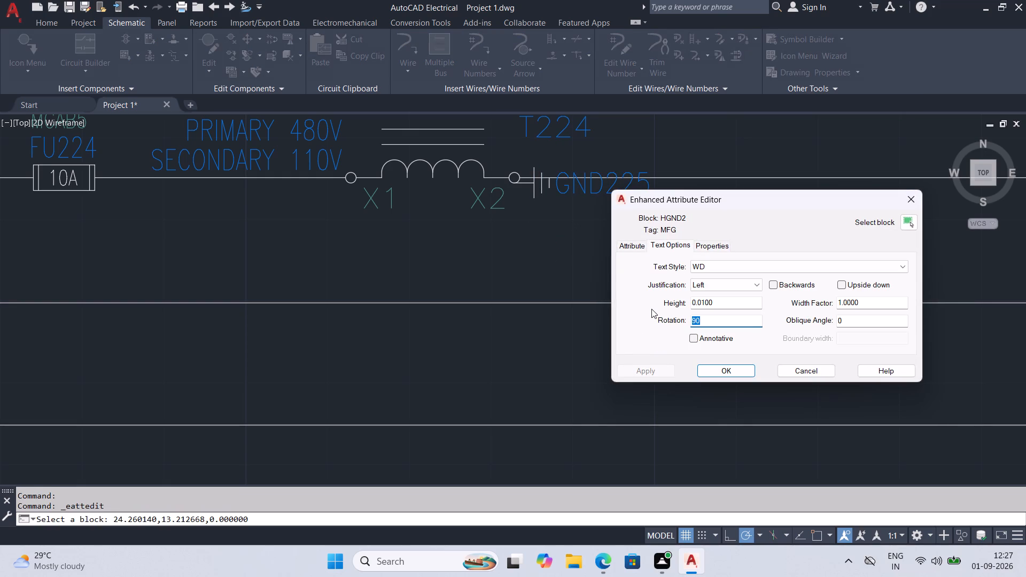
pyautogui.write('270')
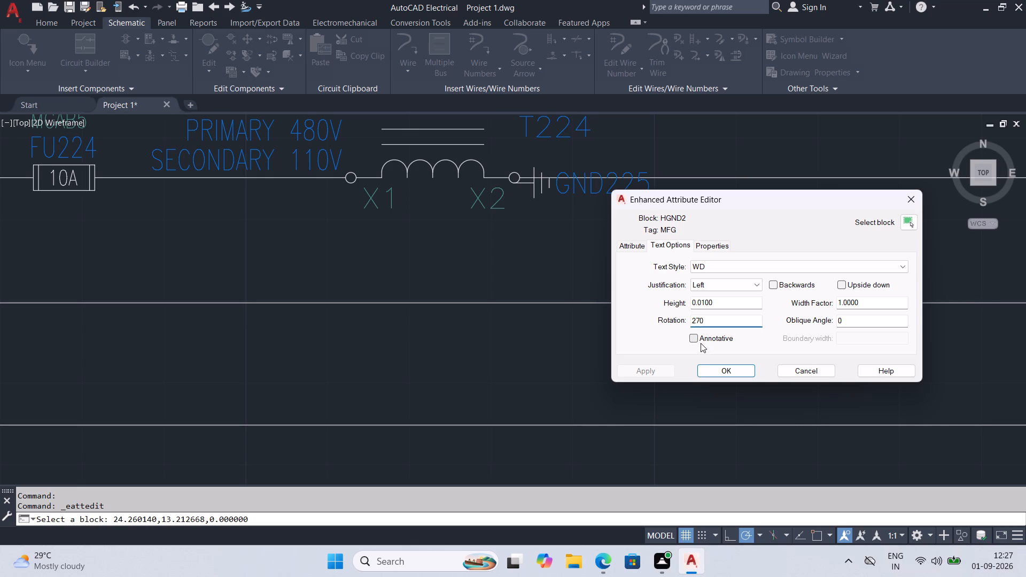
pyautogui.click(696, 343)
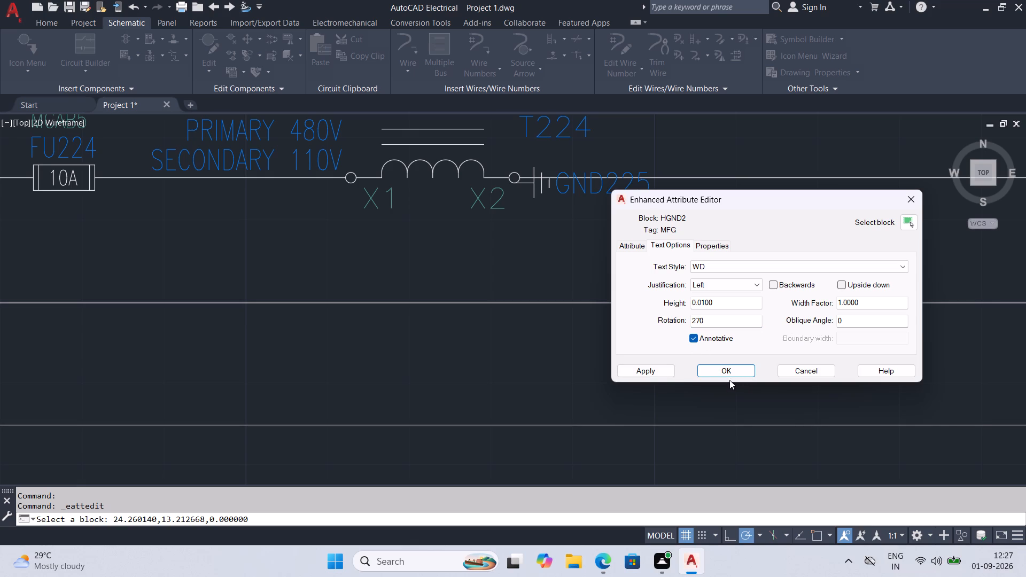
pyautogui.click(665, 373)
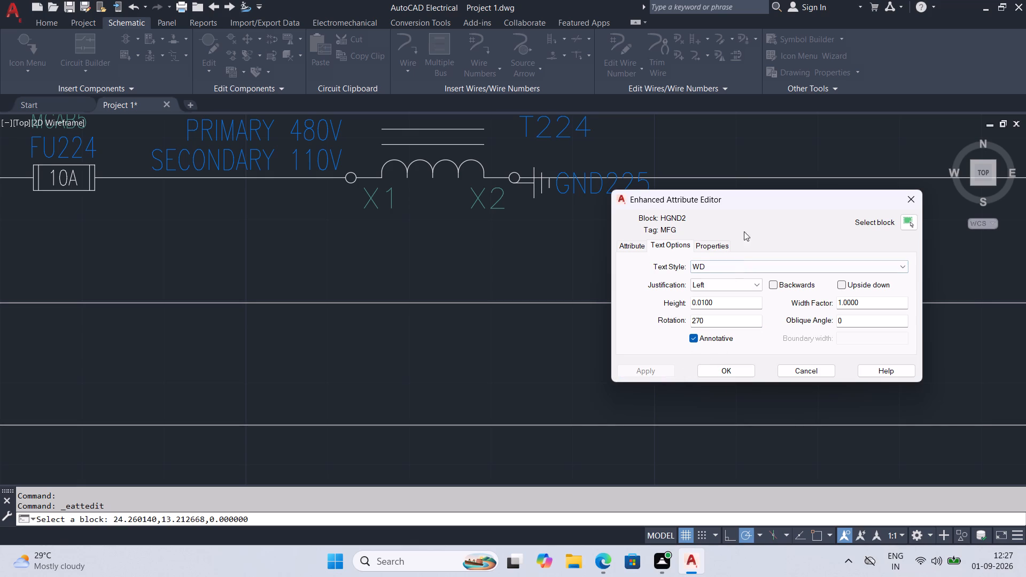
pyautogui.click(723, 244)
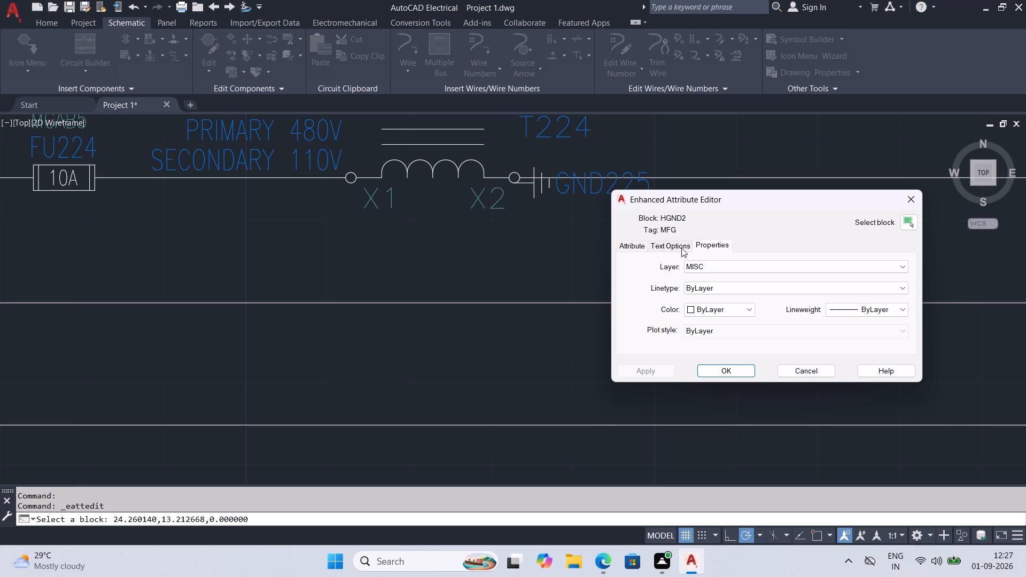
pyautogui.click(649, 245)
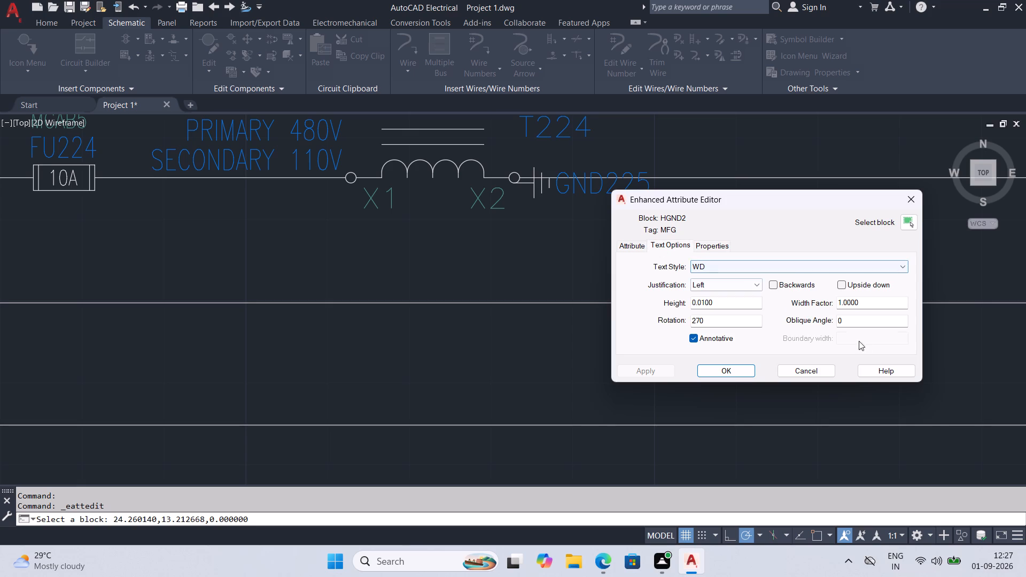
pyautogui.click(730, 373)
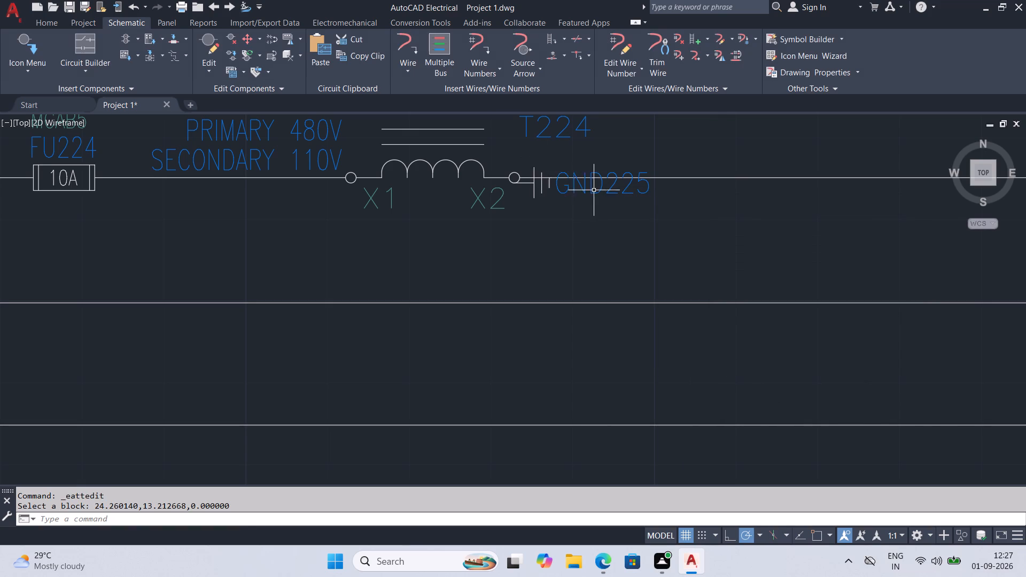
# Examine the attribute tags and values of the GND225 ground block for an orientation setting.
pyautogui.doubleClick(532, 184)
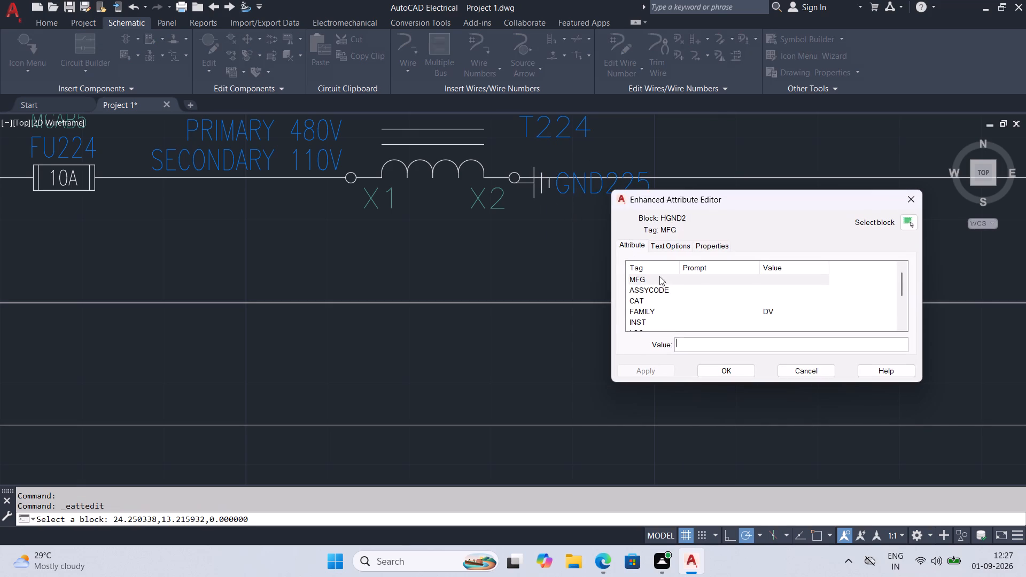
pyautogui.scroll(-2, 666, 302)
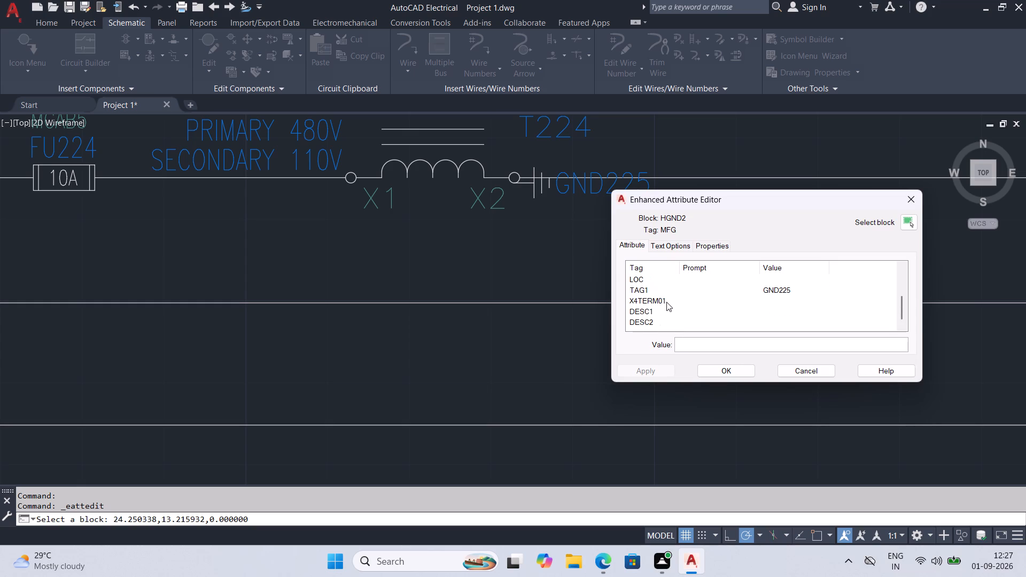
pyautogui.scroll(-2, 666, 302)
pyautogui.scroll(3, 669, 319)
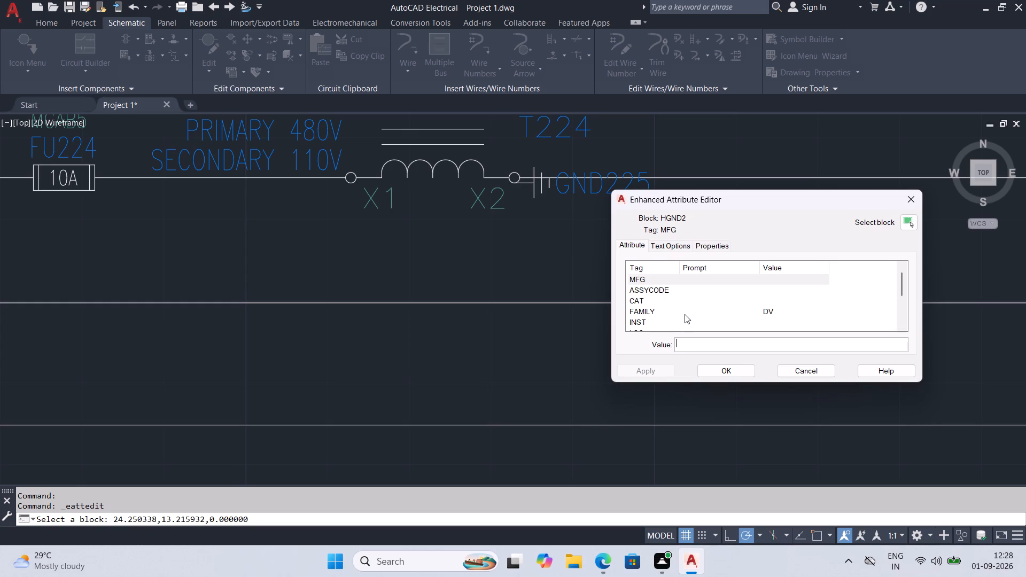
pyautogui.click(743, 370)
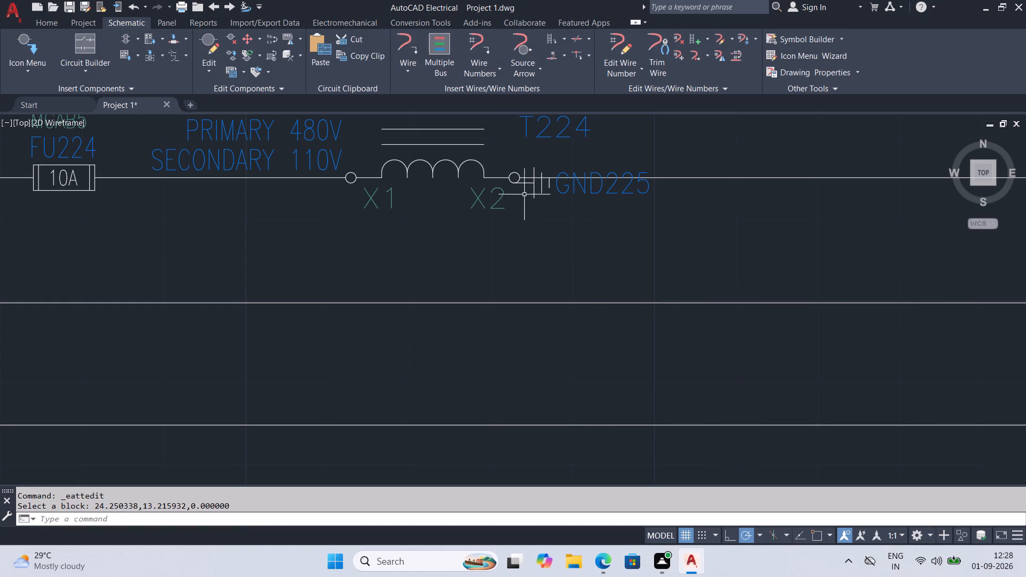
# Rotate the GND225 ground symbol about its connection point at X2 so it points straight down, and save the drawing.
pyautogui.click(533, 185)
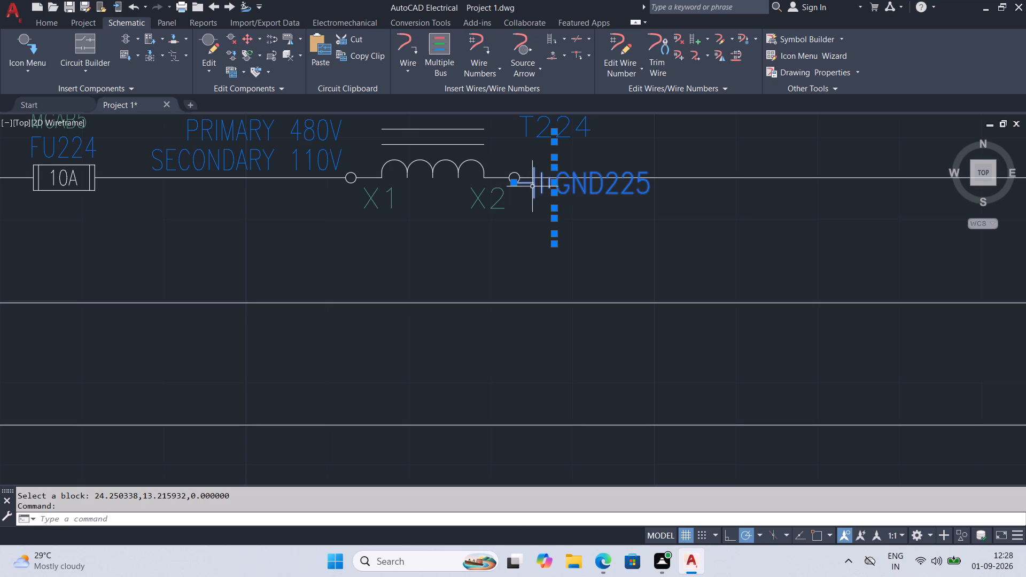
pyautogui.write('RO')
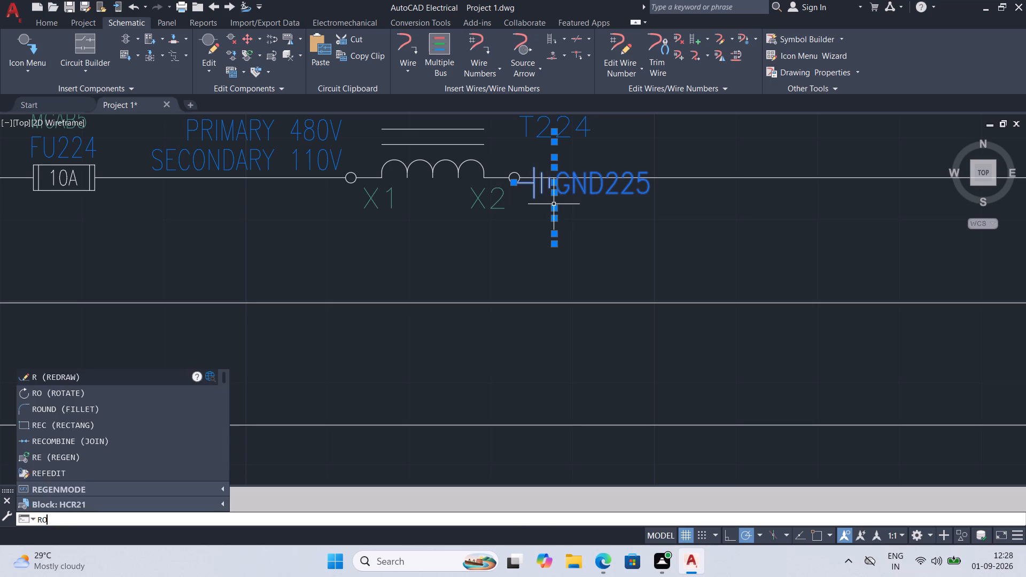
pyautogui.press('Return')
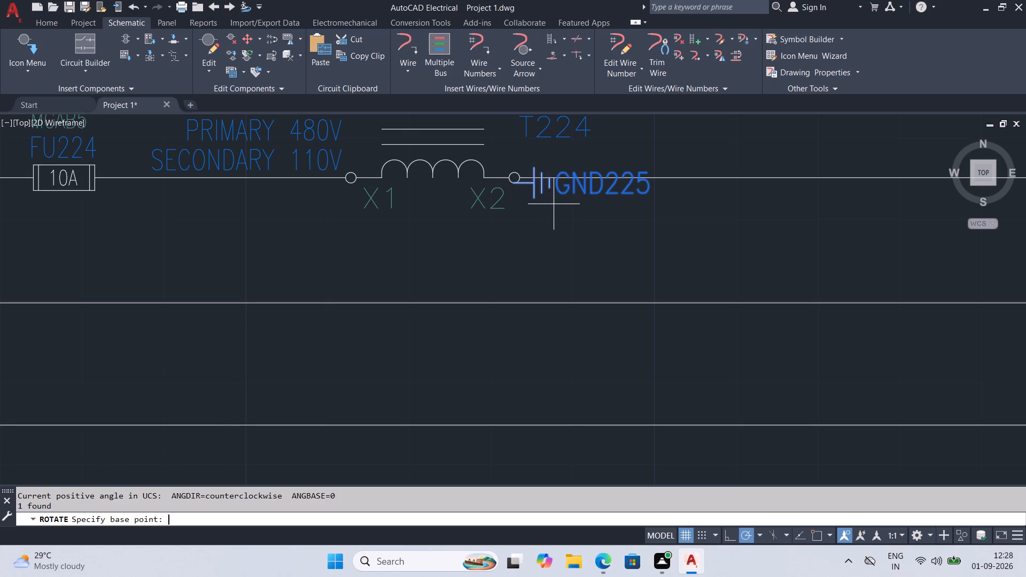
pyautogui.click(515, 183)
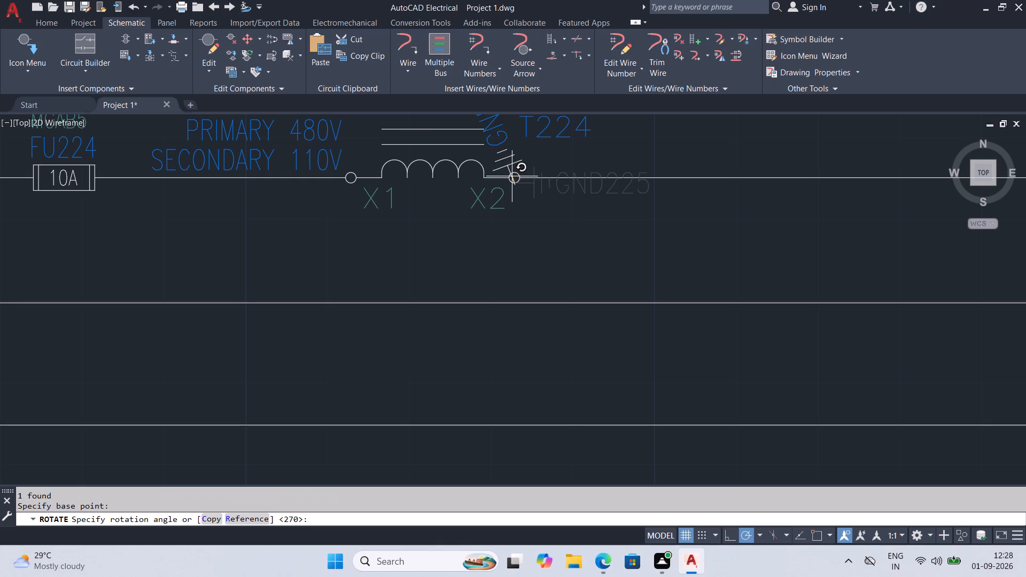
pyautogui.click(514, 188)
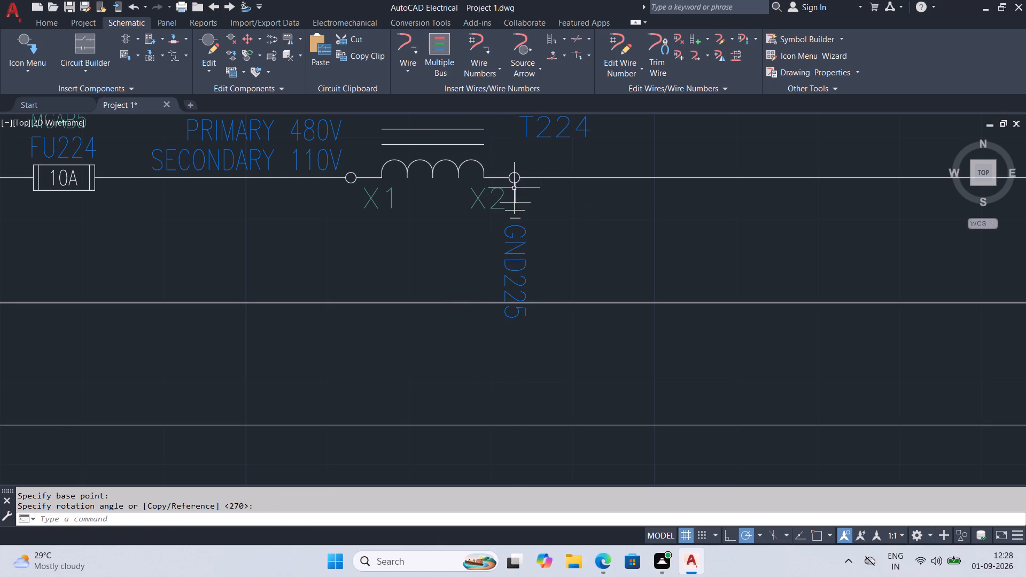
pyautogui.click(520, 261)
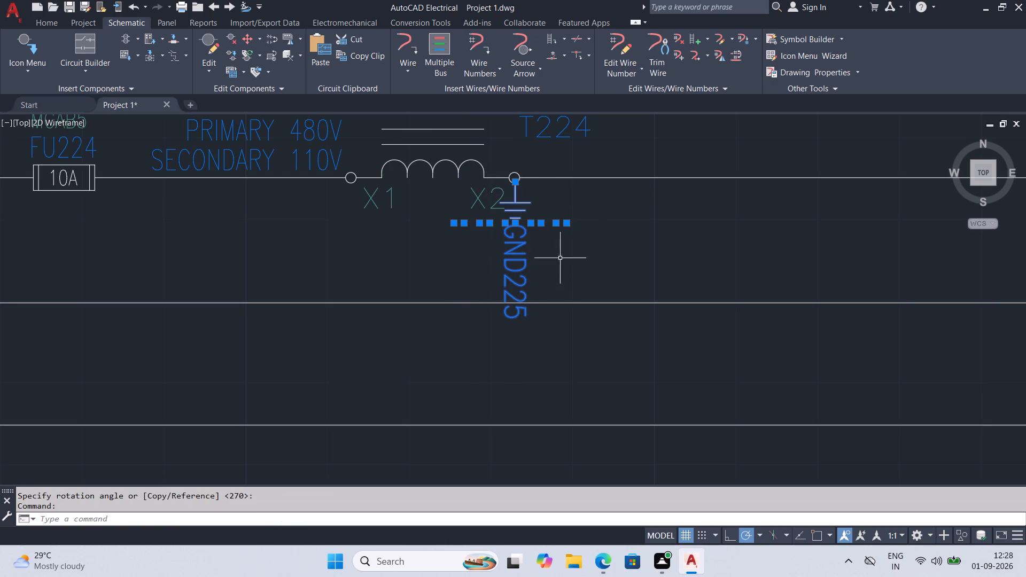
pyautogui.hotkey('ctrl', 's')
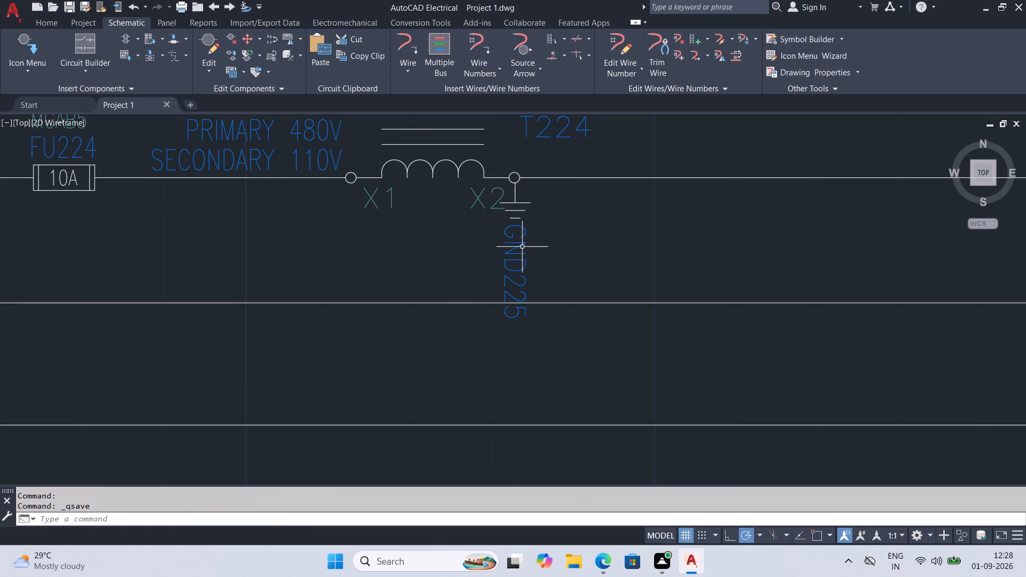
# Set the text rotation of the ground symbol's TAG1 attribute to 0 and apply it.
pyautogui.click(522, 247)
pyautogui.doubleClick(525, 253)
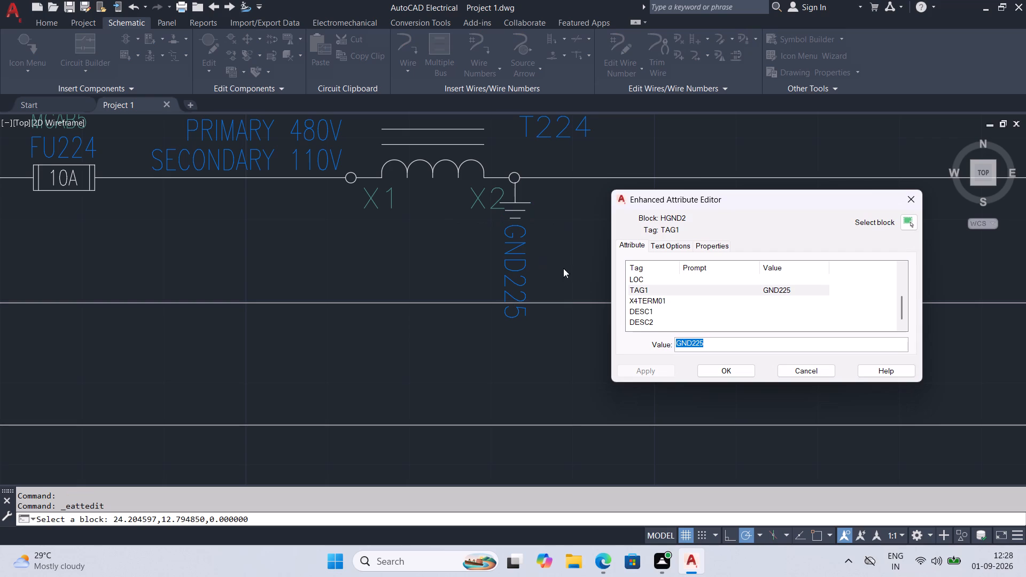
pyautogui.scroll(2, 711, 313)
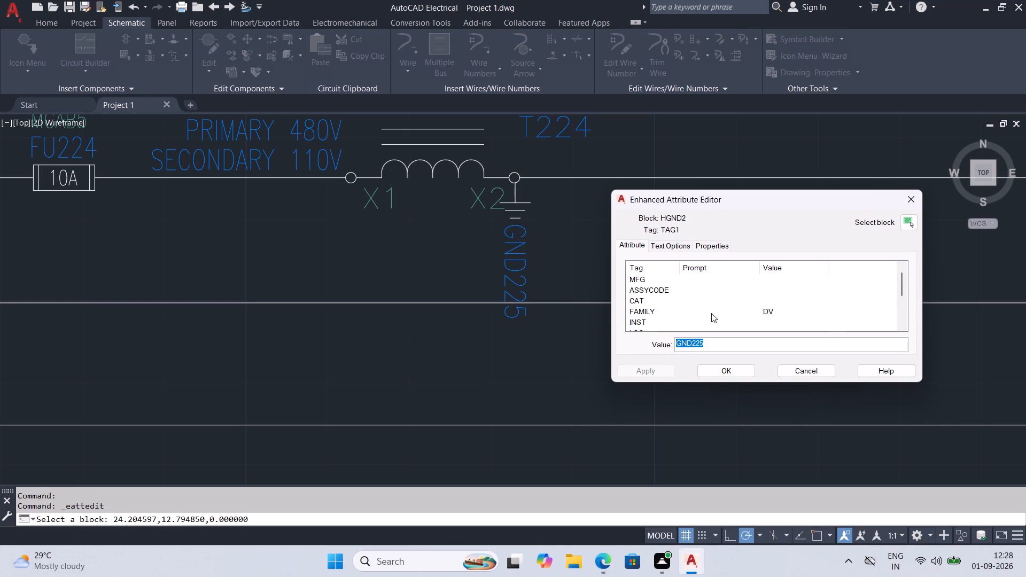
pyautogui.scroll(-1, 711, 313)
pyautogui.click(678, 249)
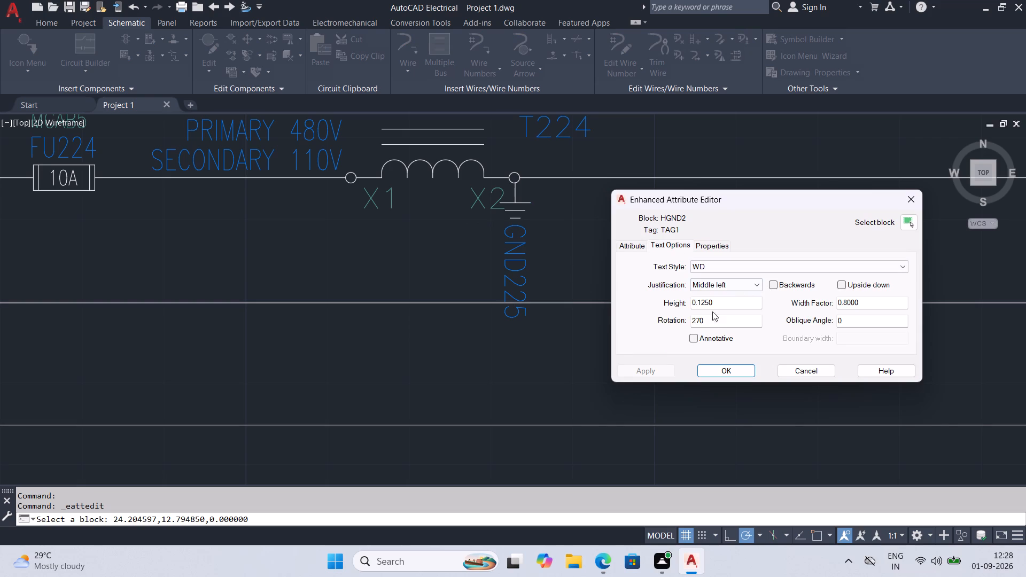
pyautogui.moveTo(712, 323); pyautogui.dragTo(666, 323)
pyautogui.press('0')
pyautogui.press('Return')
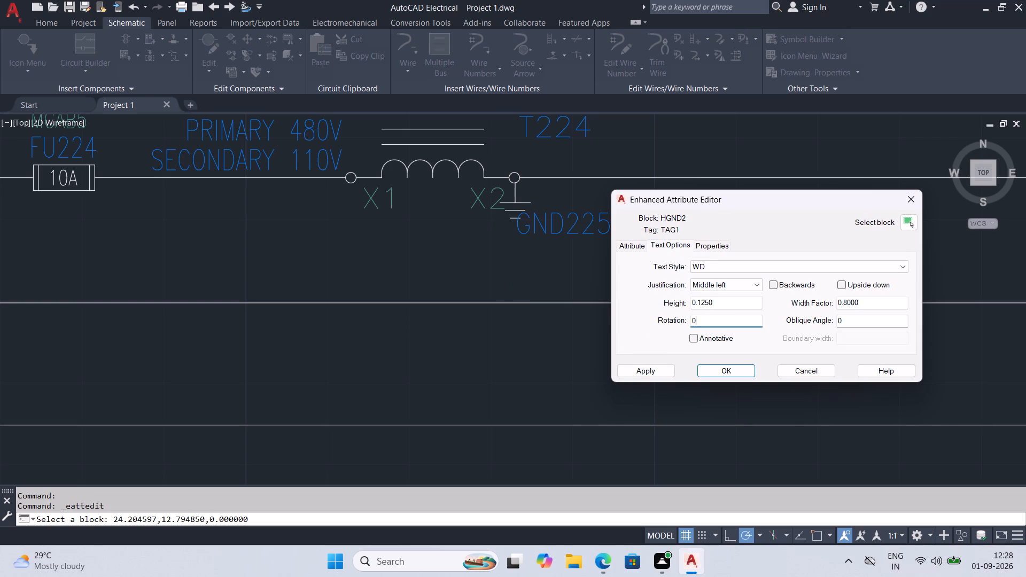
pyautogui.click(663, 370)
pyautogui.click(706, 370)
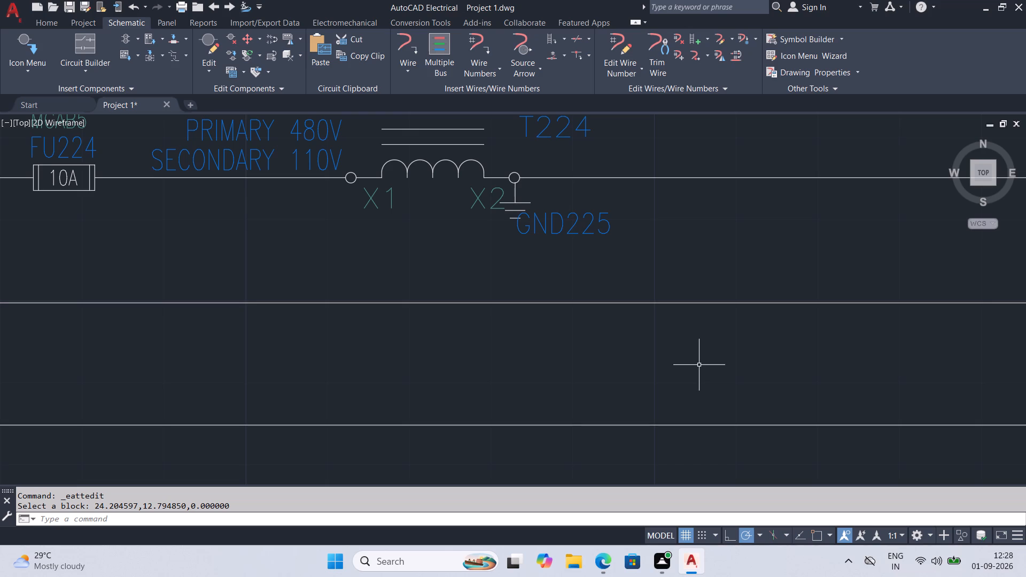
# Insert multiple Circuit Breaker 1 Pole symbols along a vertical ortho fence from rung 226 to rung 230, keeping all with edit dialogs shown.
pyautogui.click(125, 37)
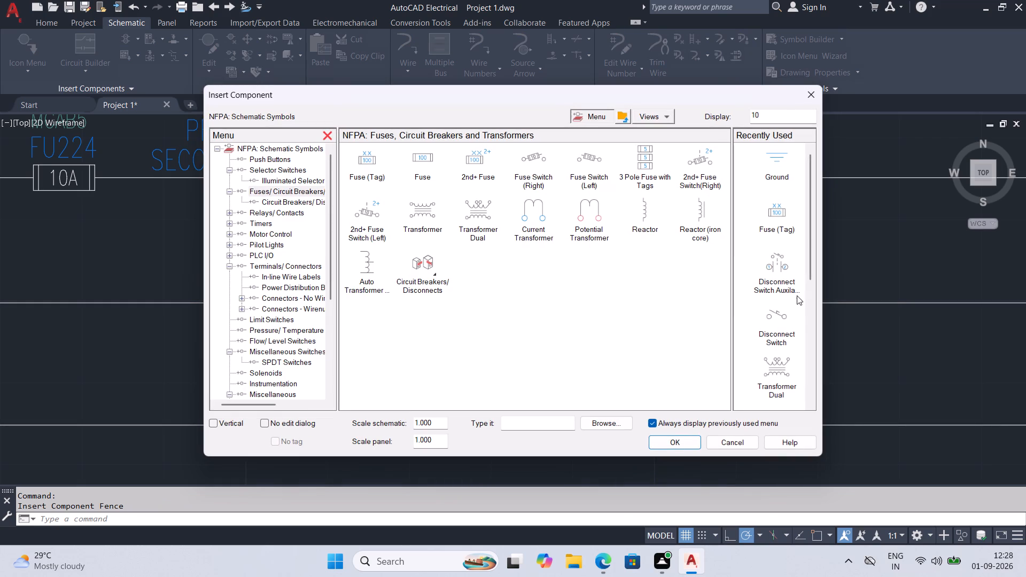
pyautogui.scroll(-4, 797, 301)
pyautogui.scroll(-1, 781, 345)
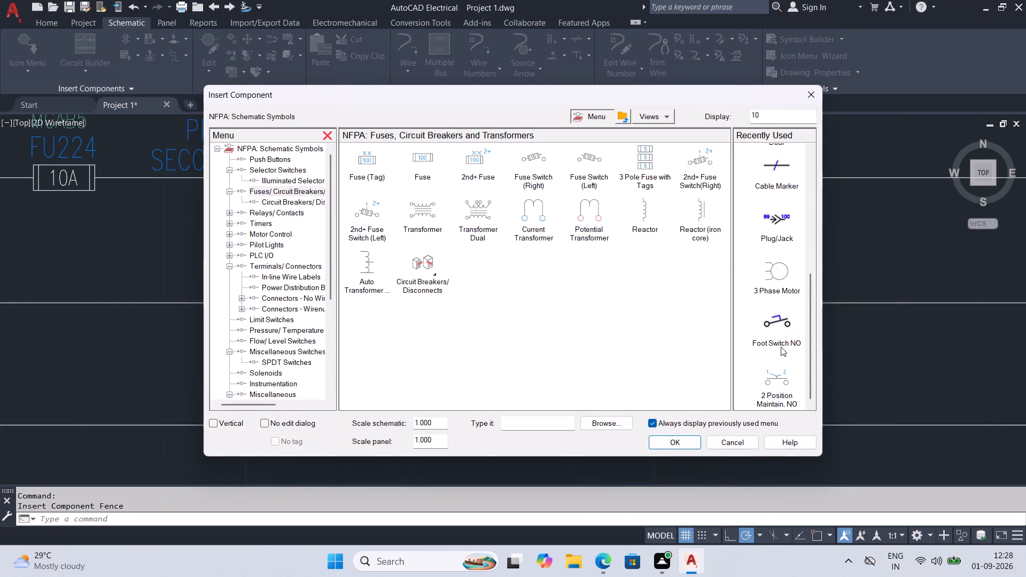
pyautogui.scroll(-3, 780, 355)
pyautogui.scroll(3, 778, 365)
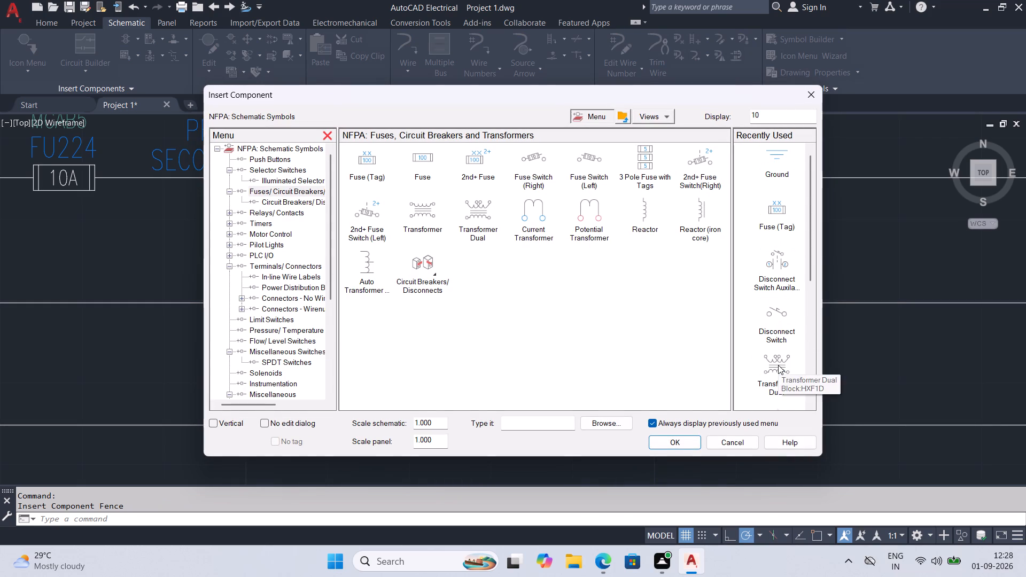
pyautogui.scroll(3, 778, 365)
pyautogui.click(430, 274)
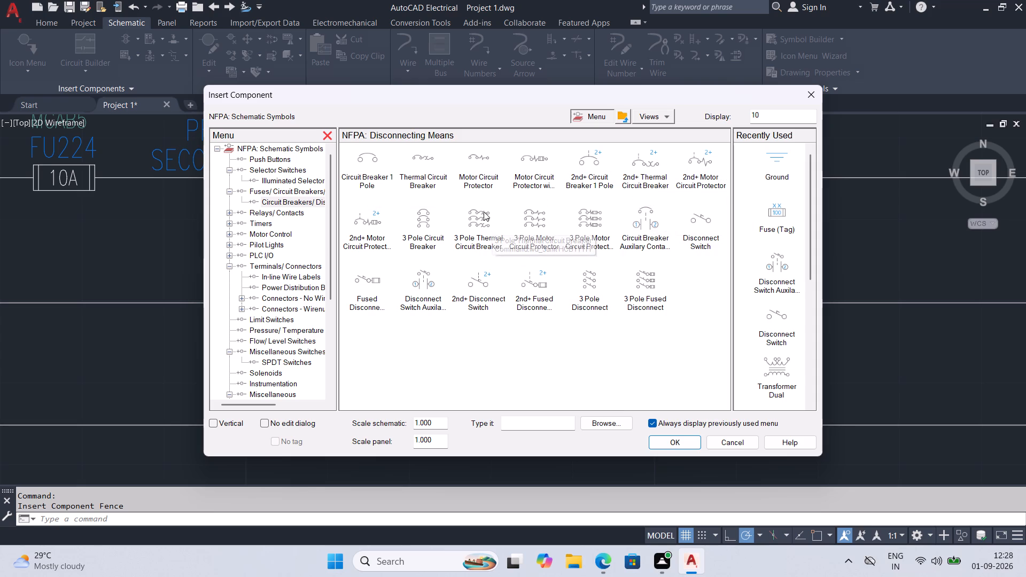
pyautogui.click(358, 163)
pyautogui.scroll(-2, 501, 313)
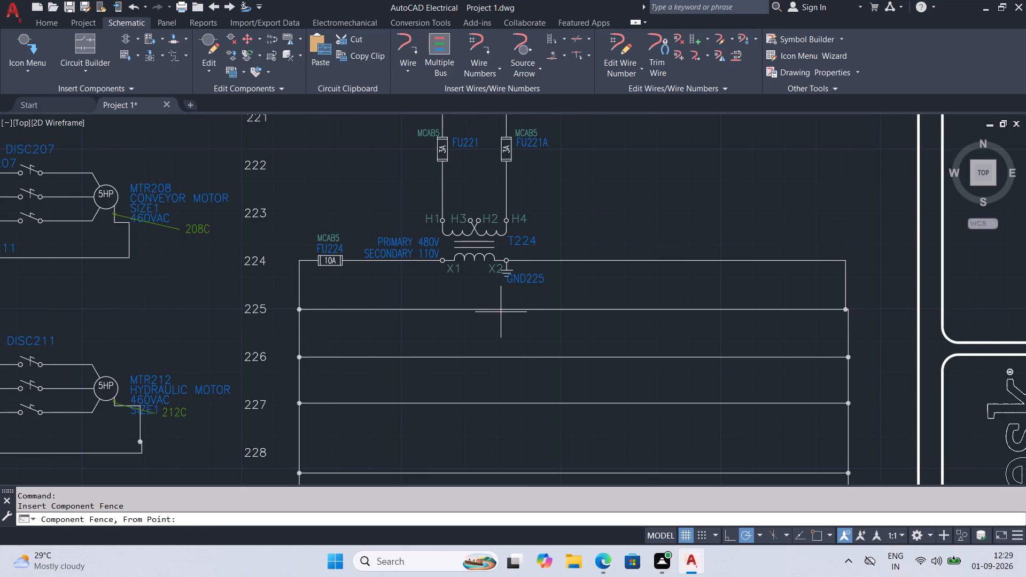
pyautogui.moveTo(501, 312); pyautogui.dragTo(664, 298, button='middle')
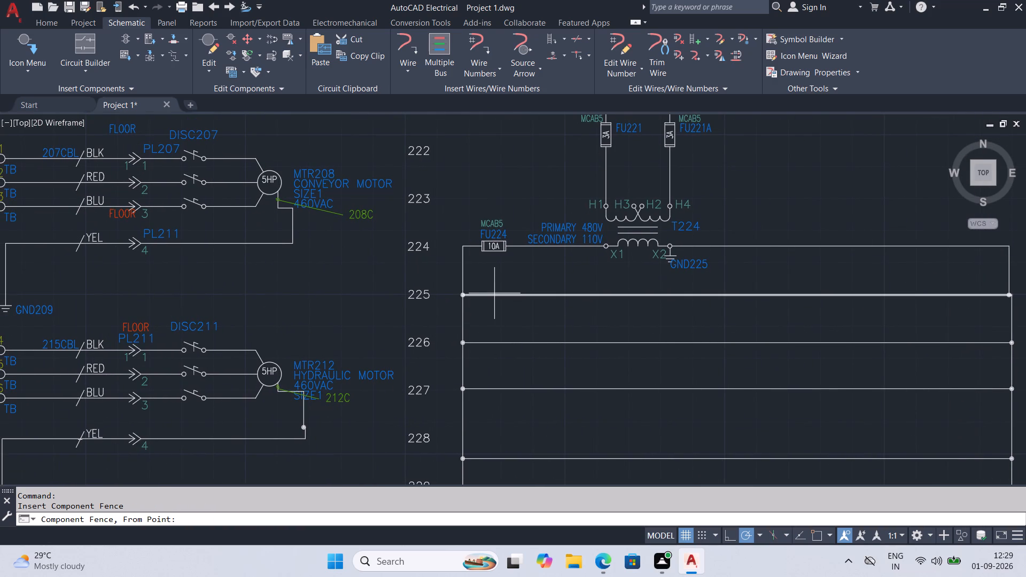
pyautogui.click(500, 342)
pyautogui.moveTo(504, 472); pyautogui.dragTo(514, 337, button='middle')
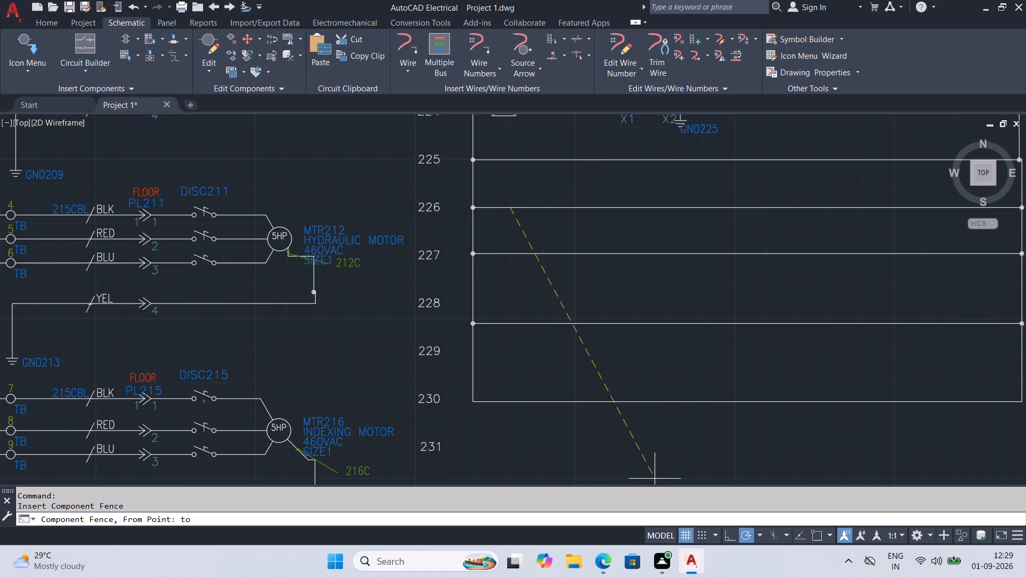
pyautogui.click(727, 533)
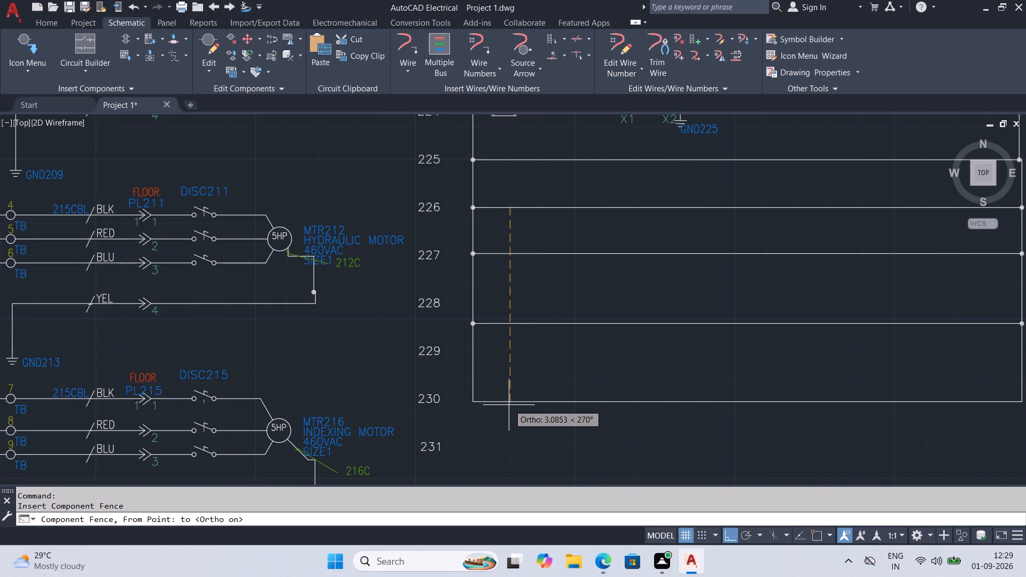
pyautogui.click(509, 401)
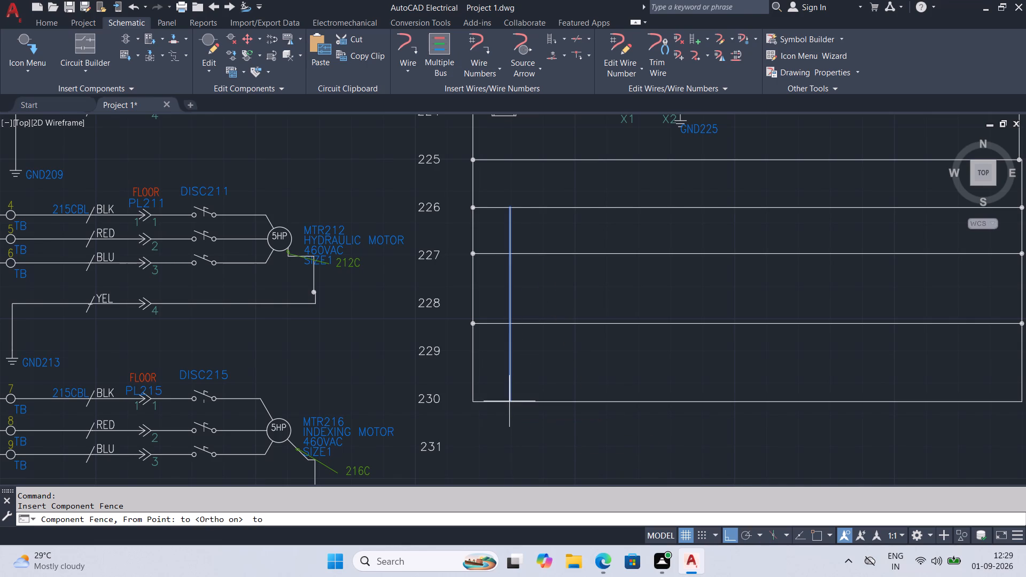
pyautogui.press('Return')
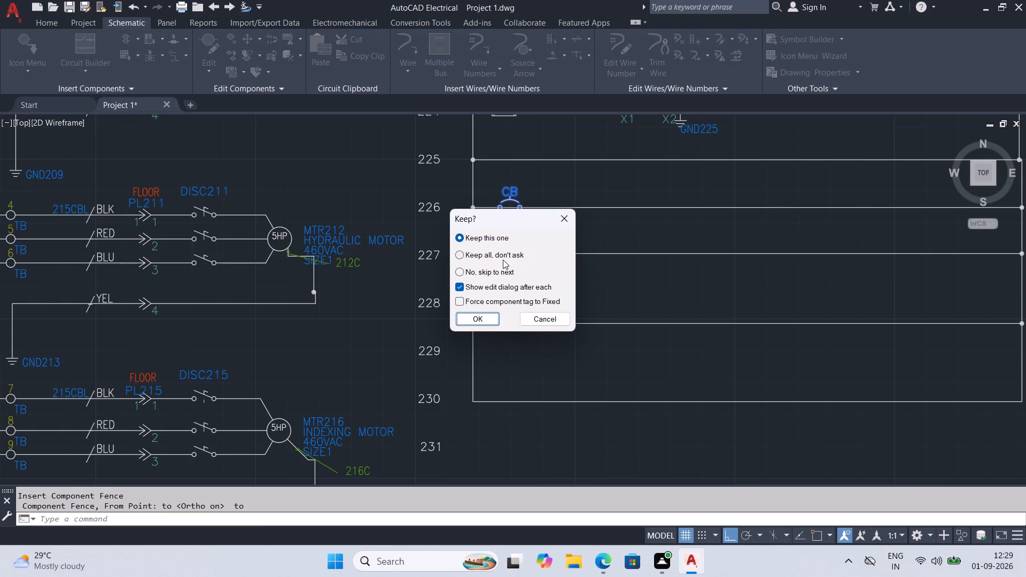
pyautogui.click(502, 256)
pyautogui.click(477, 314)
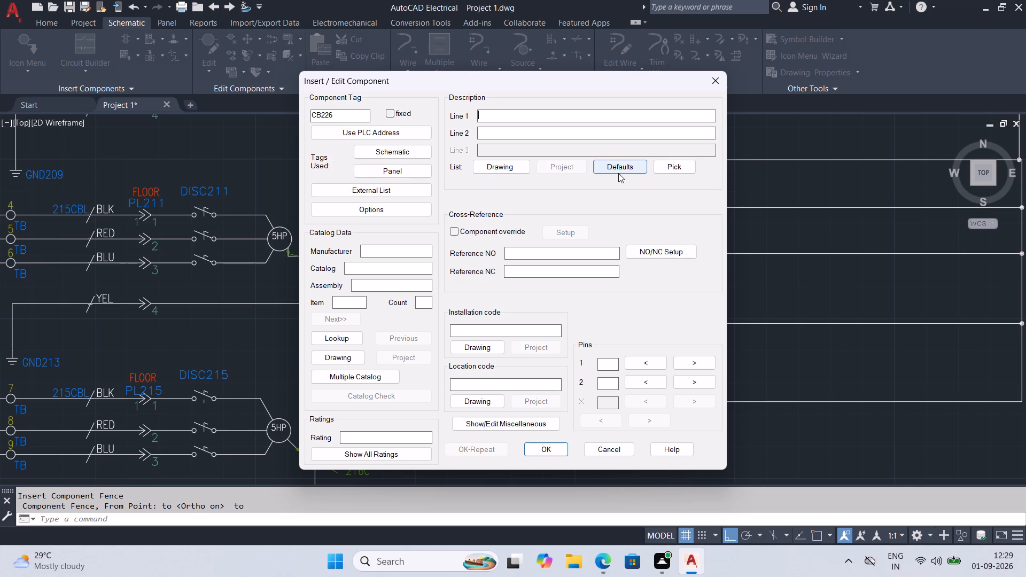
# Describe the rung 226 circuit breaker as MCAB-5 on line 1 and OUTLET#1 on line 2.
pyautogui.write('MCAB')
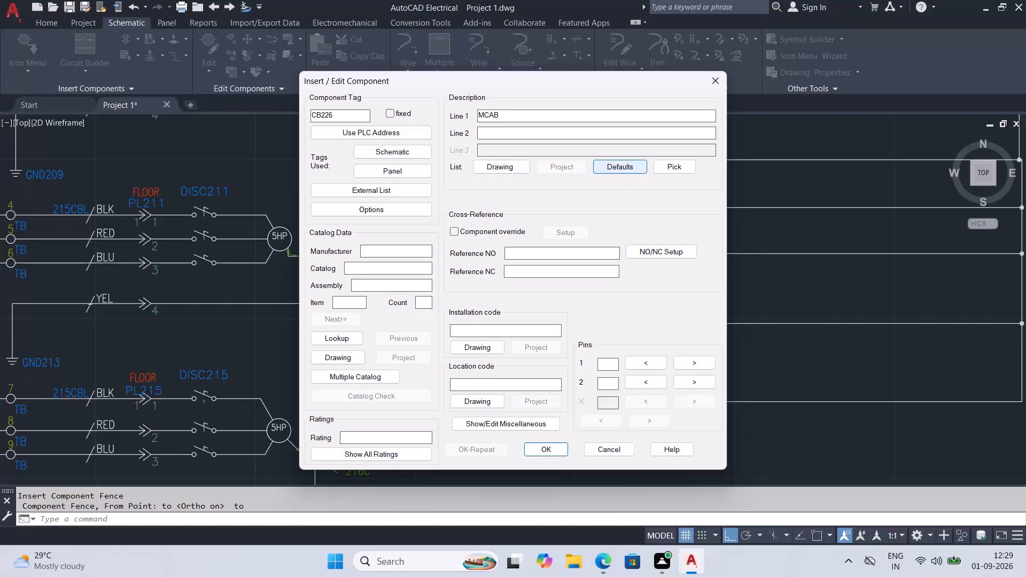
pyautogui.write('-5')
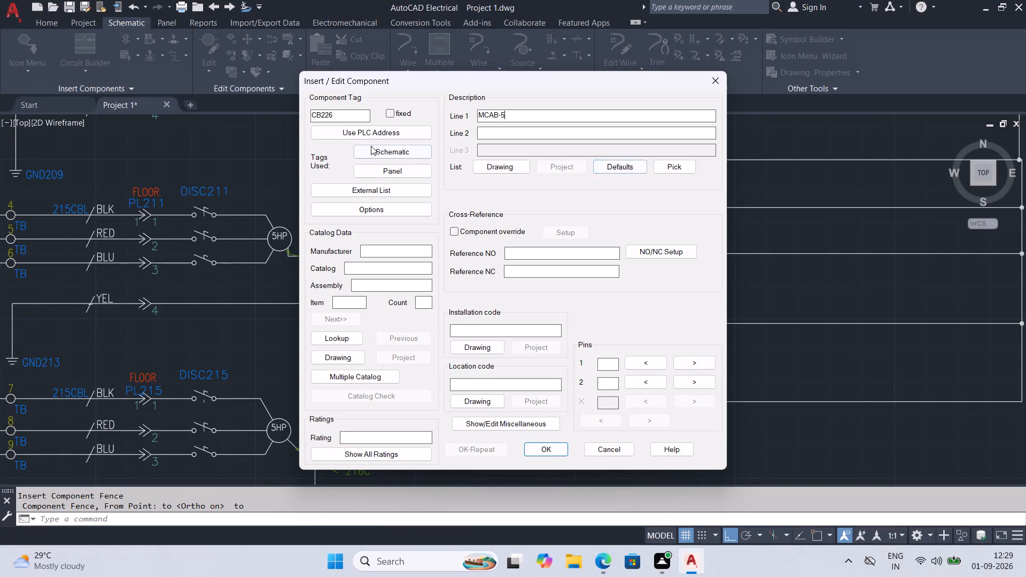
pyautogui.click(496, 127)
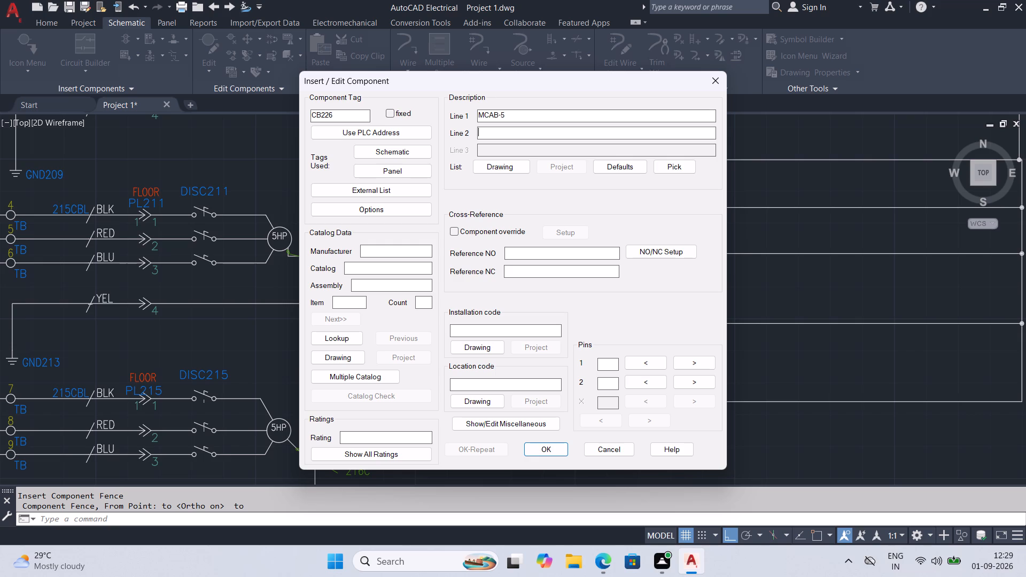
pyautogui.write('OUTLET')
pyautogui.write('#1')
pyautogui.click(538, 454)
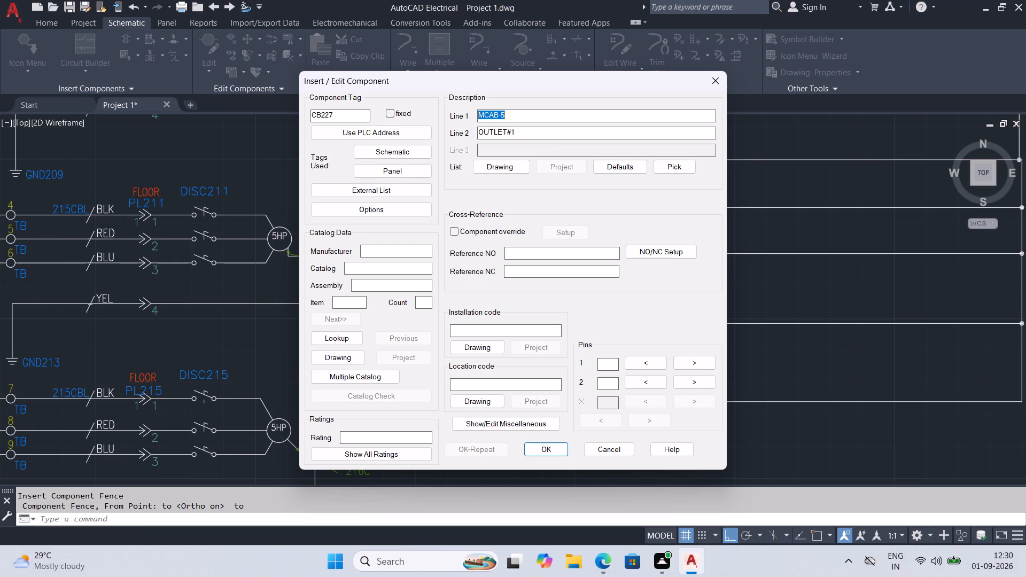
# Change description line 2 of the rung 227 circuit breaker to OUTLET#2, keeping MCAB-5 on line 1.
pyautogui.click(527, 135)
pyautogui.press('BackSpace')
pyautogui.press('2')
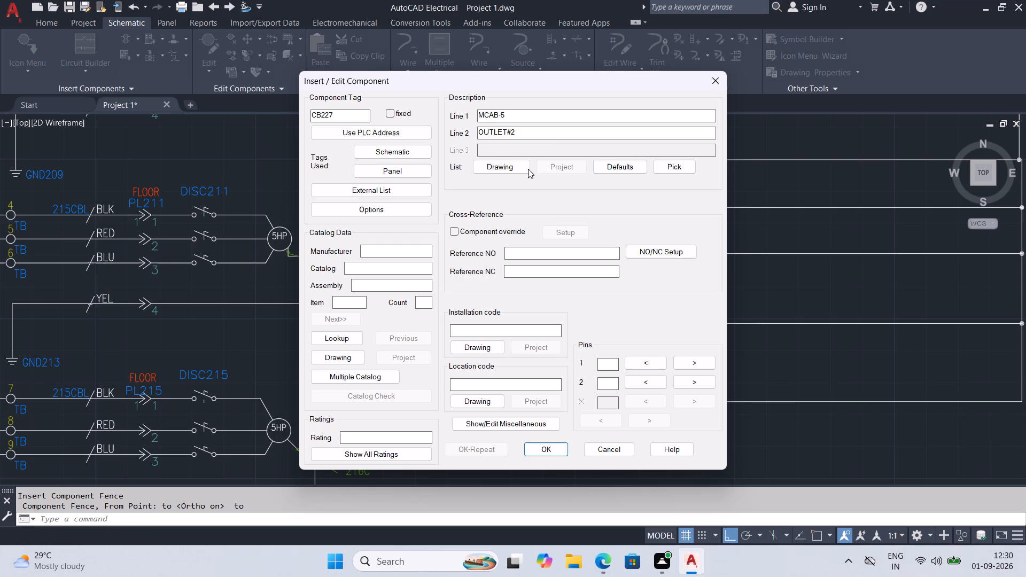
pyautogui.click(541, 453)
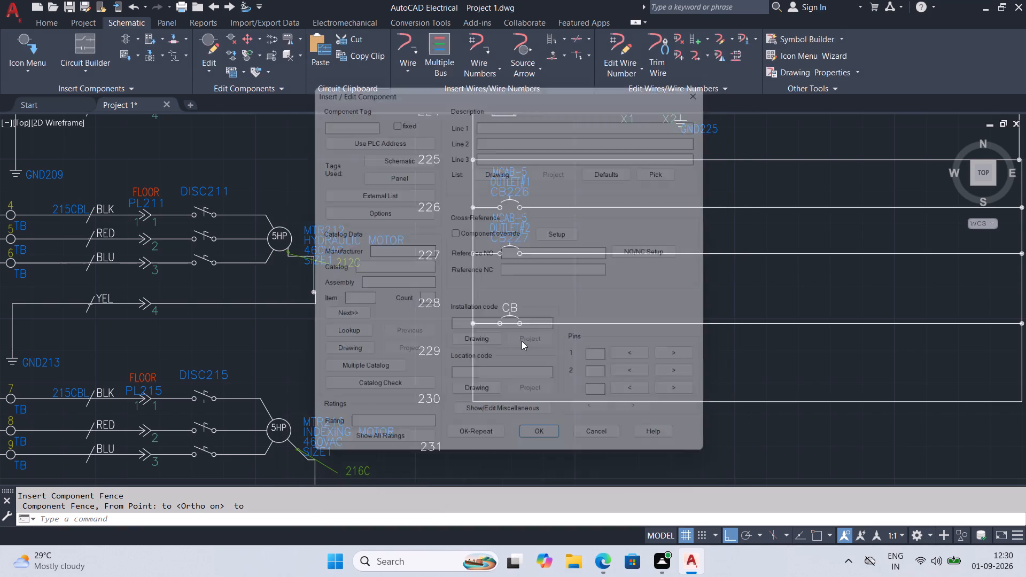
# Set the third circuit breaker's description line 2 to OUTLET#3 and its component tag to CB229.
pyautogui.click(525, 132)
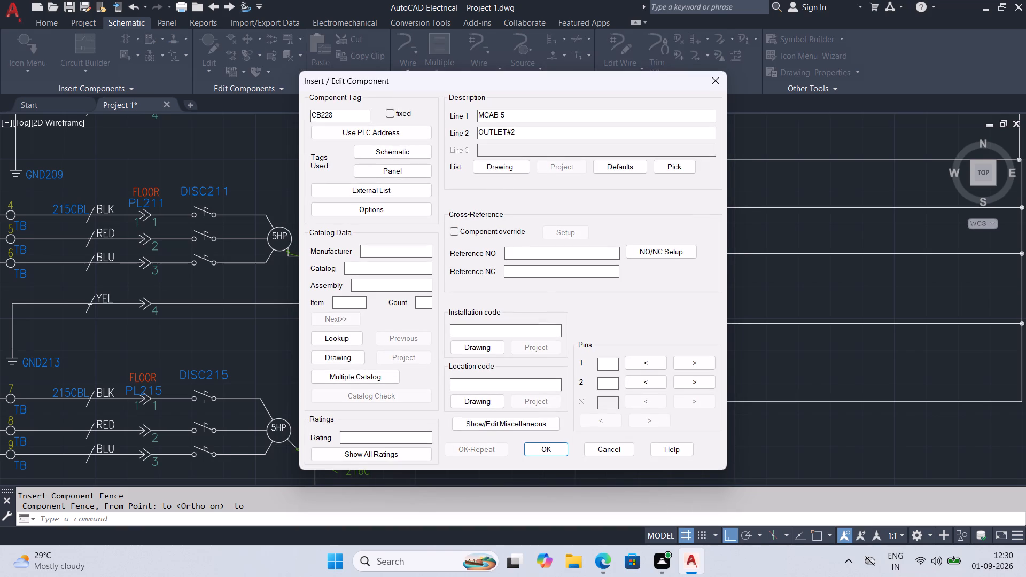
pyautogui.press('BackSpace')
pyautogui.press('3')
pyautogui.click(337, 119)
pyautogui.press('BackSpace')
pyautogui.press('9')
pyautogui.click(554, 444)
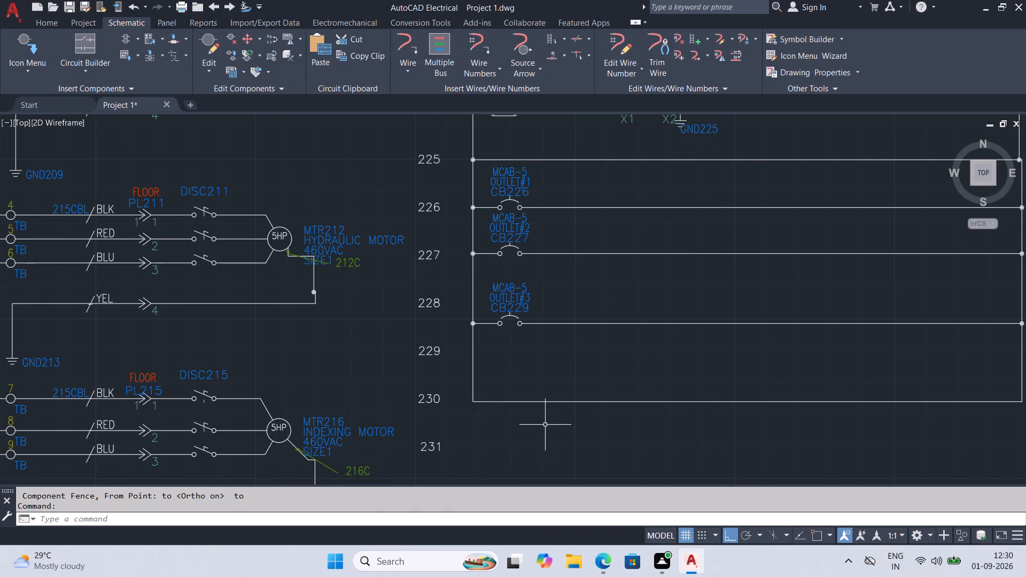
pyautogui.click(509, 314)
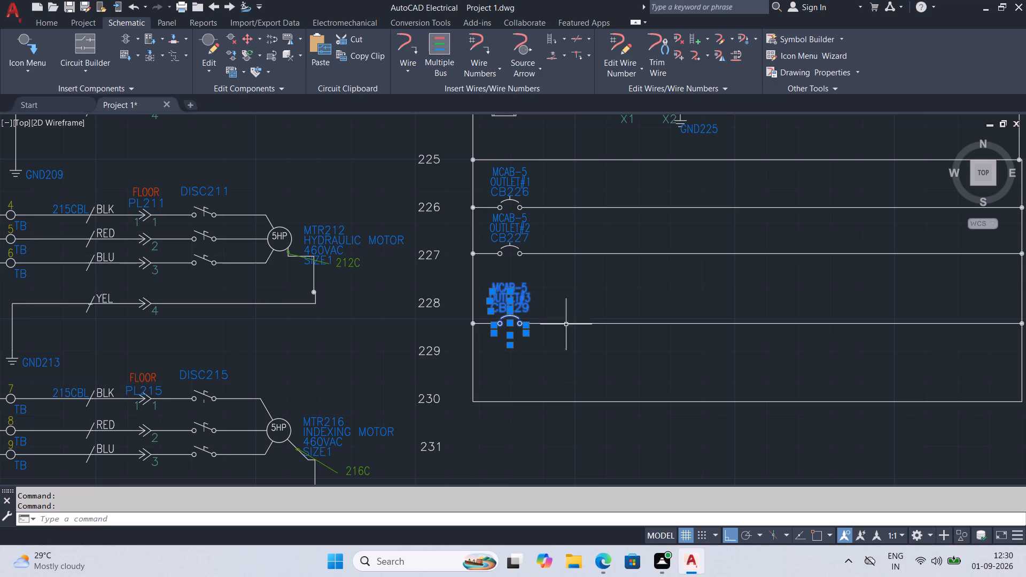
# Save the drawing.
pyautogui.hotkey('ctrl', 's')
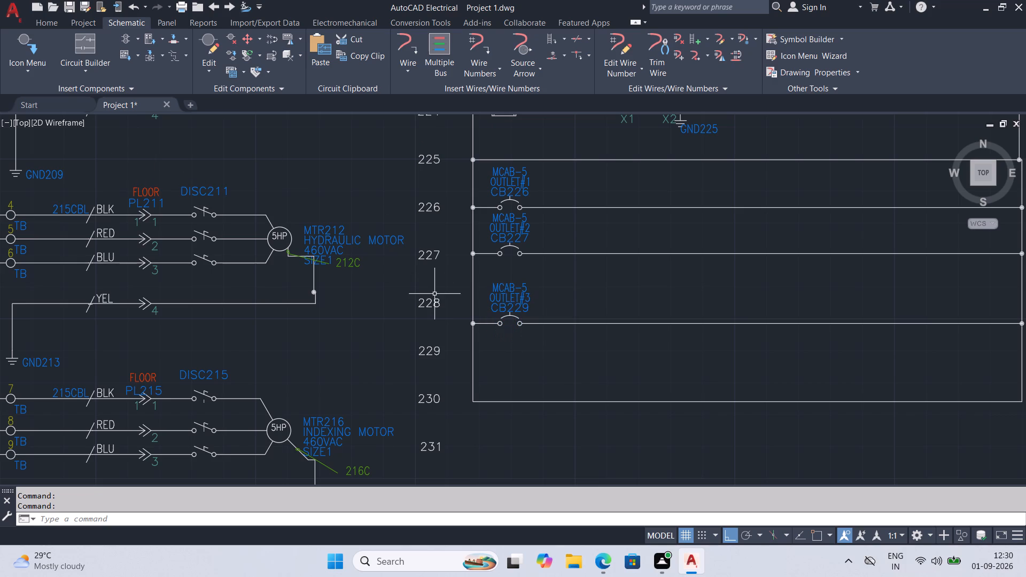
# Insert a one-pole circuit breaker on the rung 230 wire below CB229, described as MCAB-5 on line 1 and LIGHT on line 2.
pyautogui.click(35, 46)
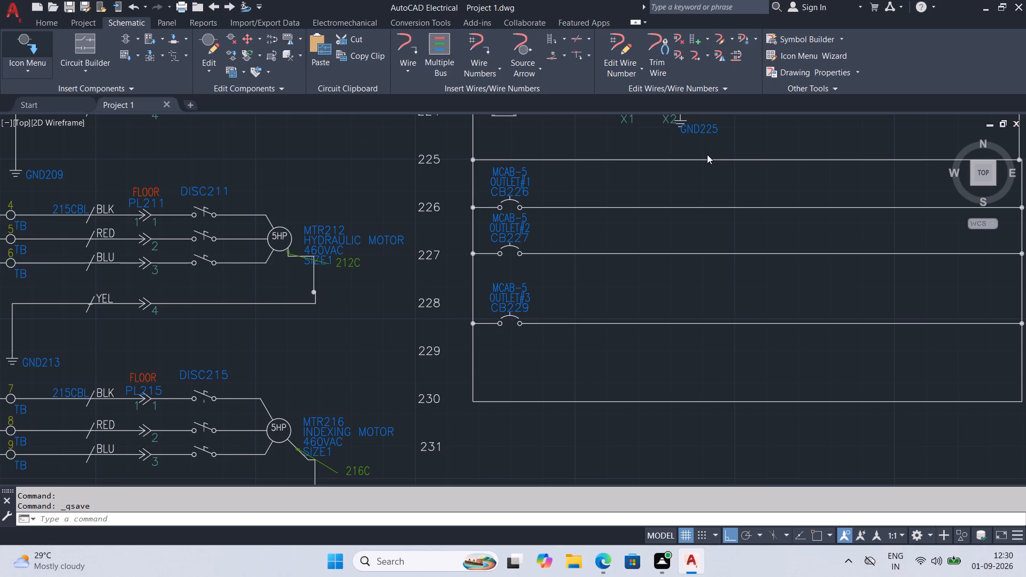
pyautogui.click(768, 165)
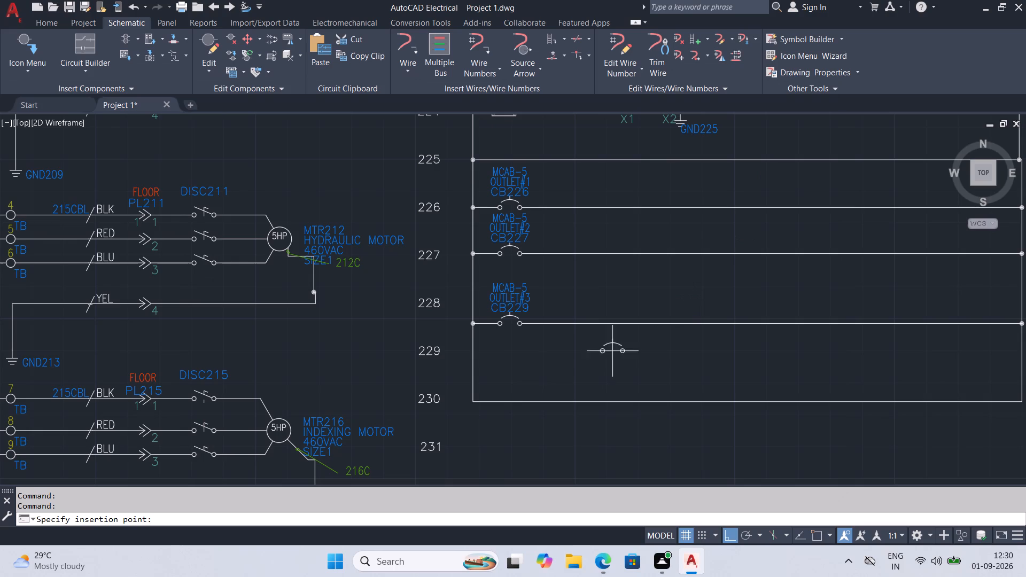
pyautogui.click(515, 401)
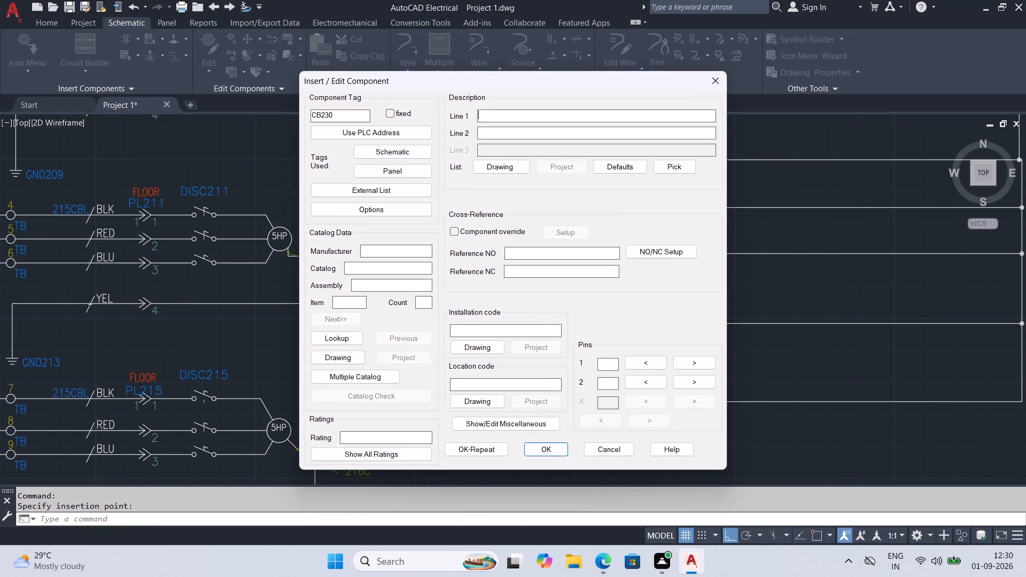
pyautogui.click(515, 119)
pyautogui.write('MCAB-')
pyautogui.press('5')
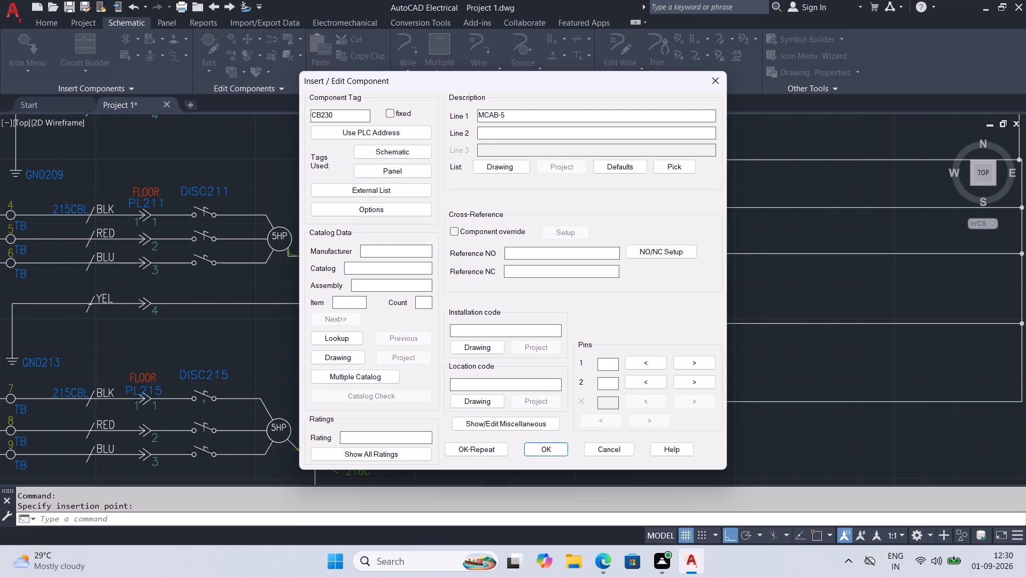
pyautogui.click(498, 129)
pyautogui.write('LIGHT')
pyautogui.click(548, 449)
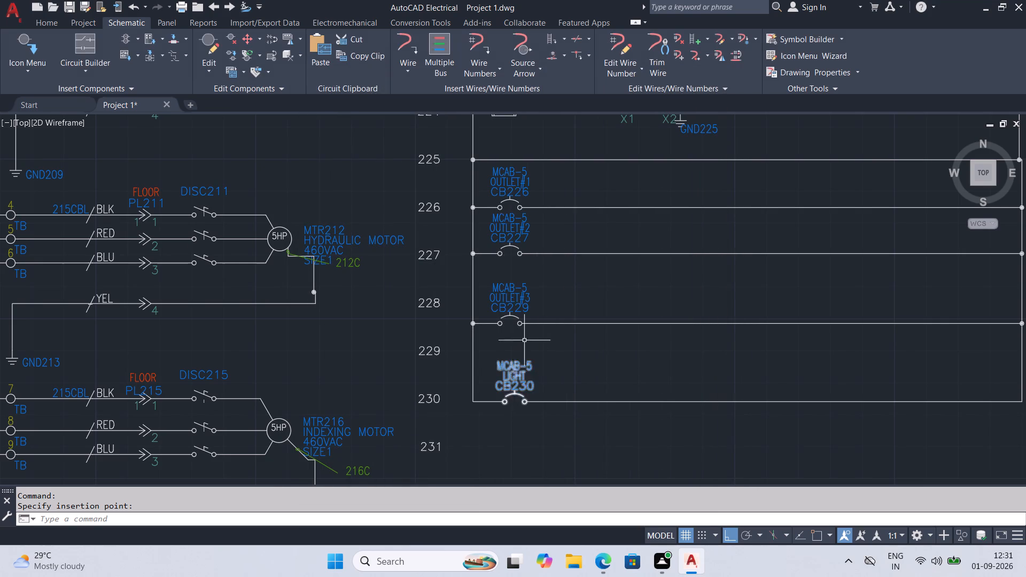
# Change circuit breaker CB229's attributes DESC2 to OUTLET and DESC1 to OPSTA-3, and apply them.
pyautogui.doubleClick(523, 298)
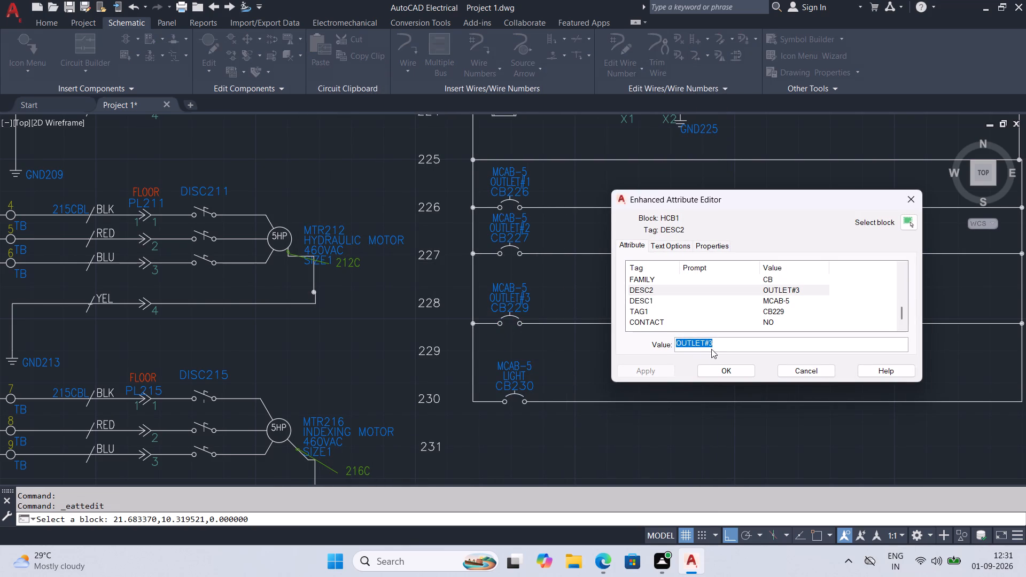
pyautogui.click(722, 343)
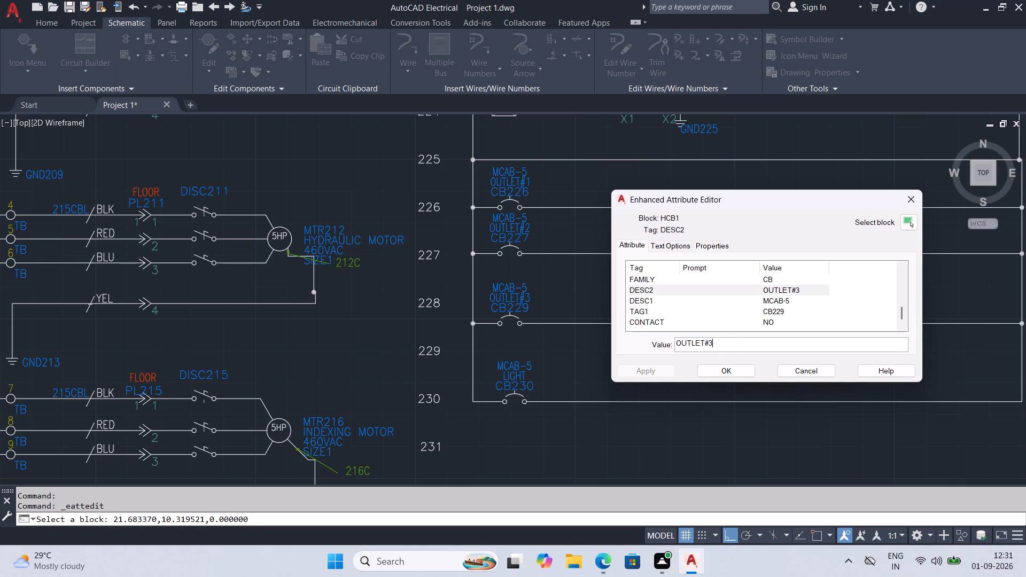
pyautogui.press('BackSpace')
pyautogui.press('BackSpace')
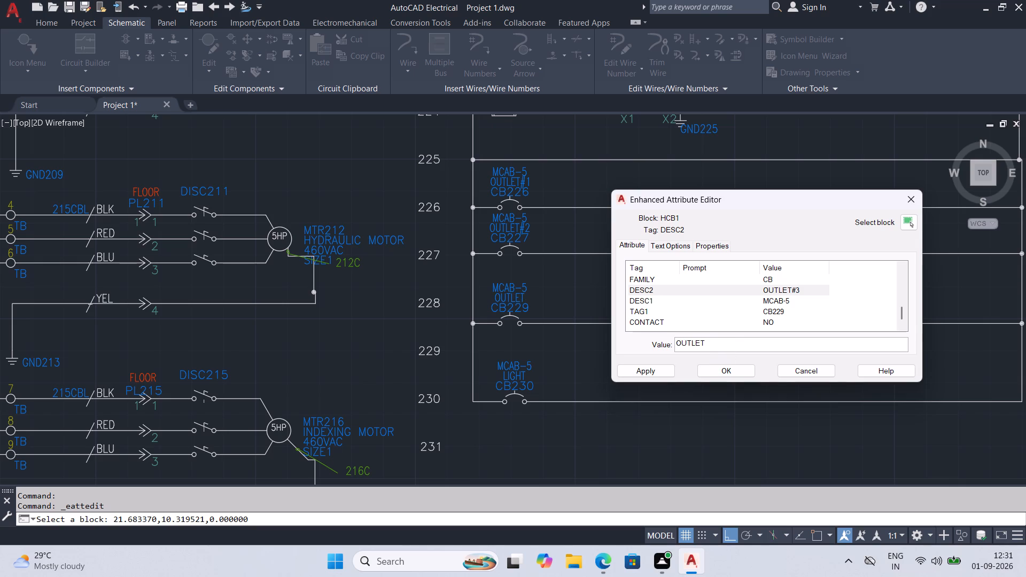
pyautogui.click(775, 301)
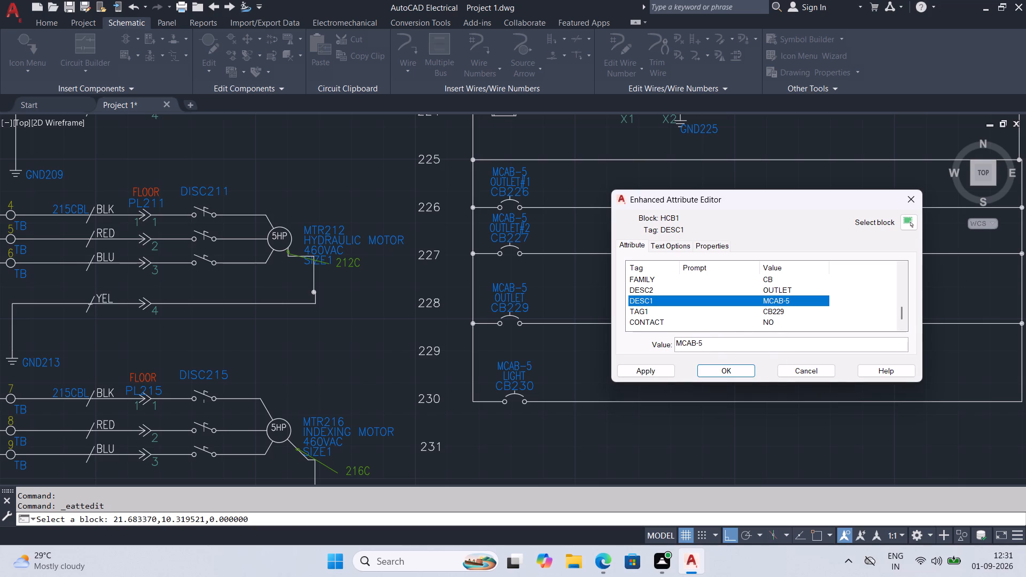
pyautogui.moveTo(749, 346); pyautogui.dragTo(620, 361)
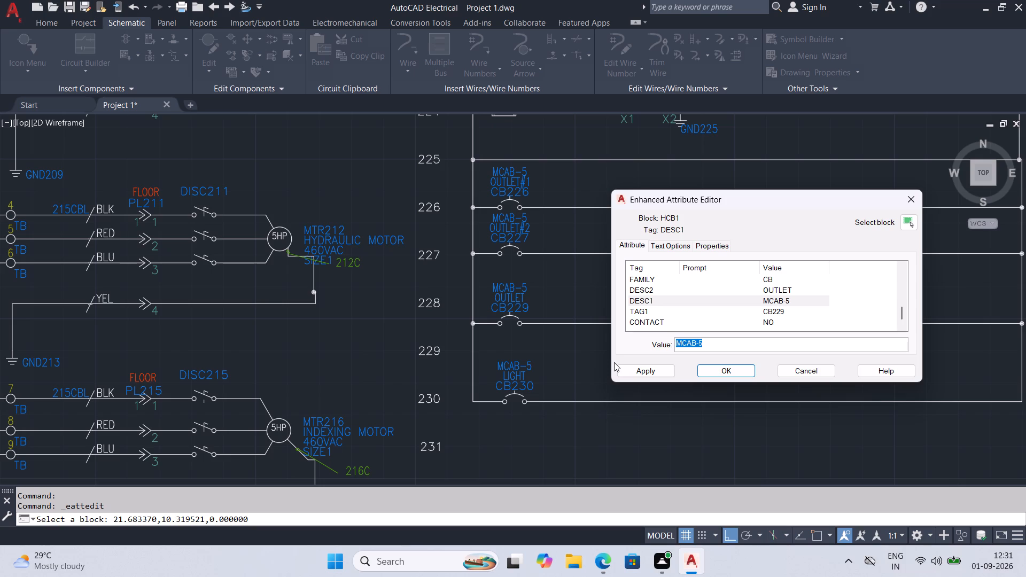
pyautogui.write('OP')
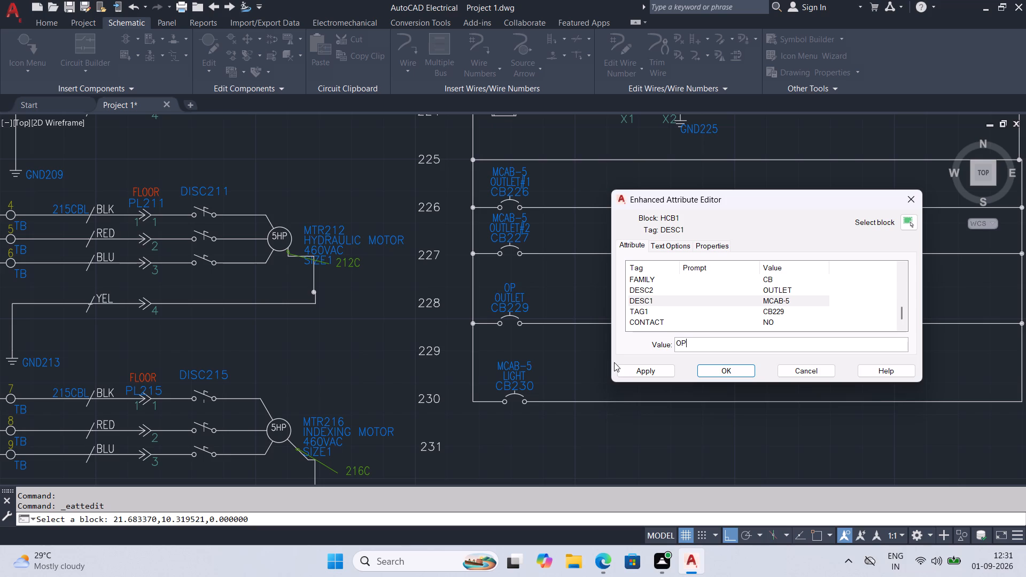
pyautogui.write('STA')
pyautogui.write('-3')
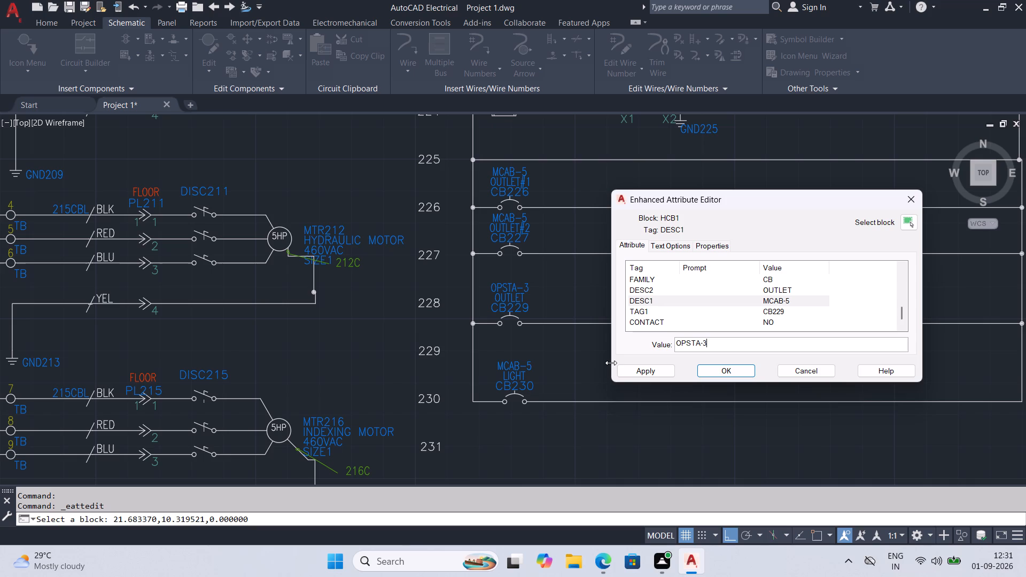
pyautogui.click(631, 375)
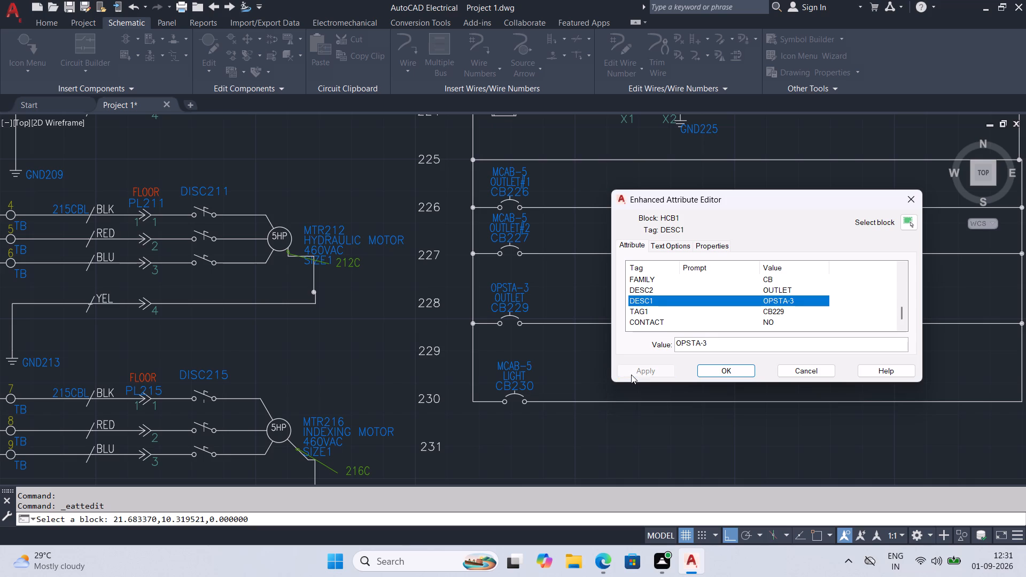
pyautogui.click(726, 365)
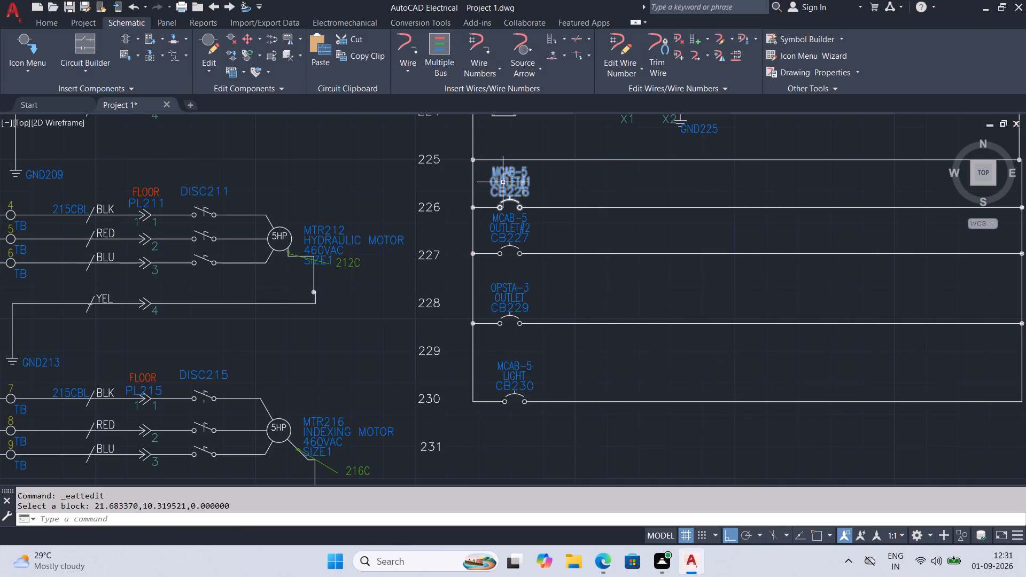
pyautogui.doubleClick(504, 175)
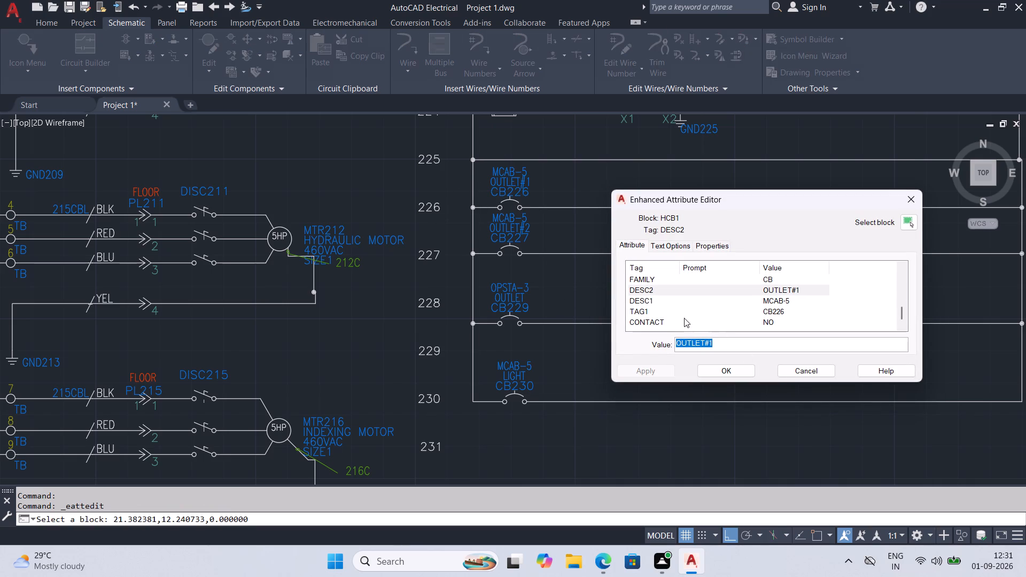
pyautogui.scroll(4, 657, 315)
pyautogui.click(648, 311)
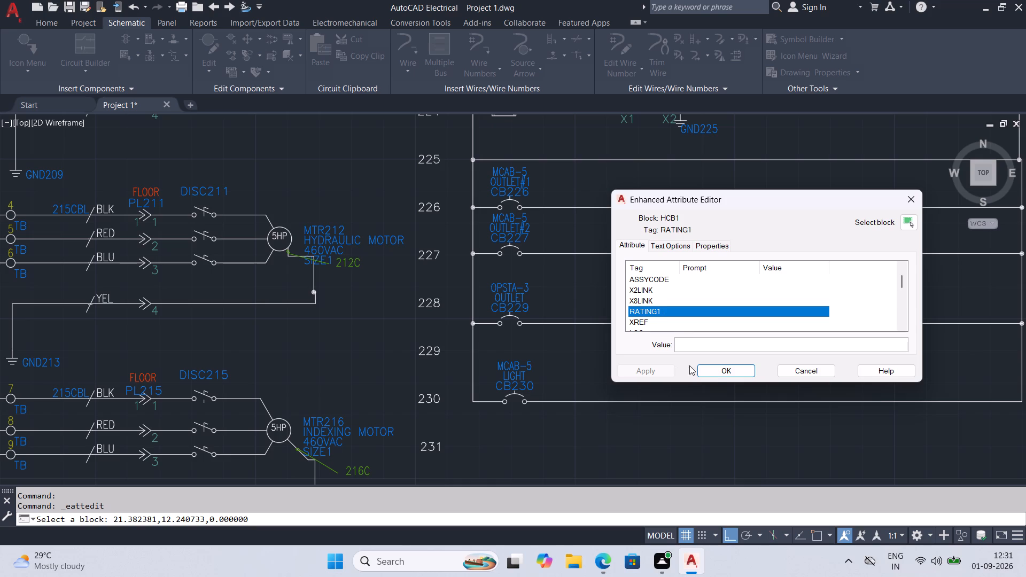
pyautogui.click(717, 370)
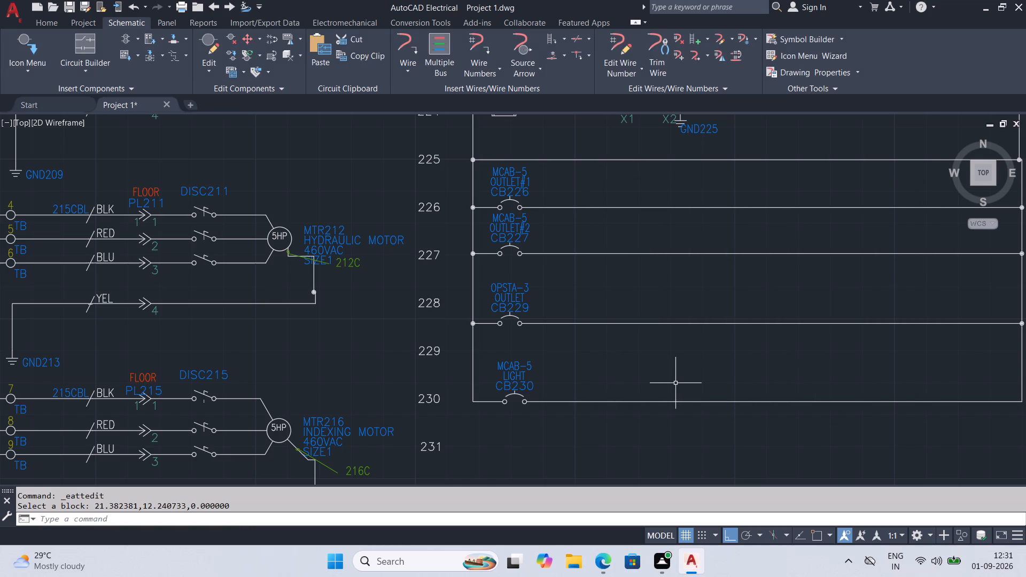
# Set the RATING1 attribute of circuit breaker CB230 to 15A and apply it.
pyautogui.doubleClick(518, 391)
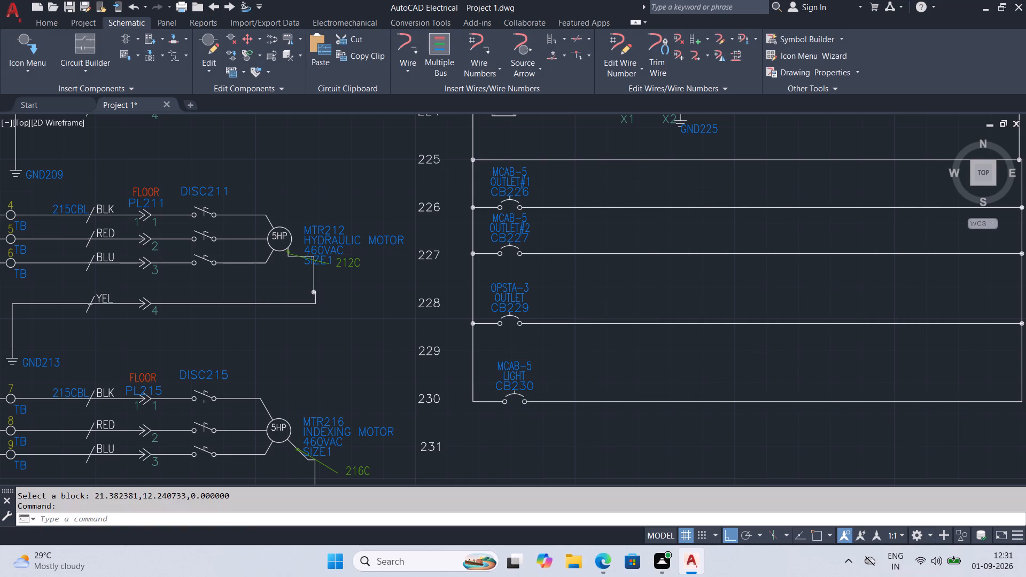
pyautogui.scroll(2, 646, 303)
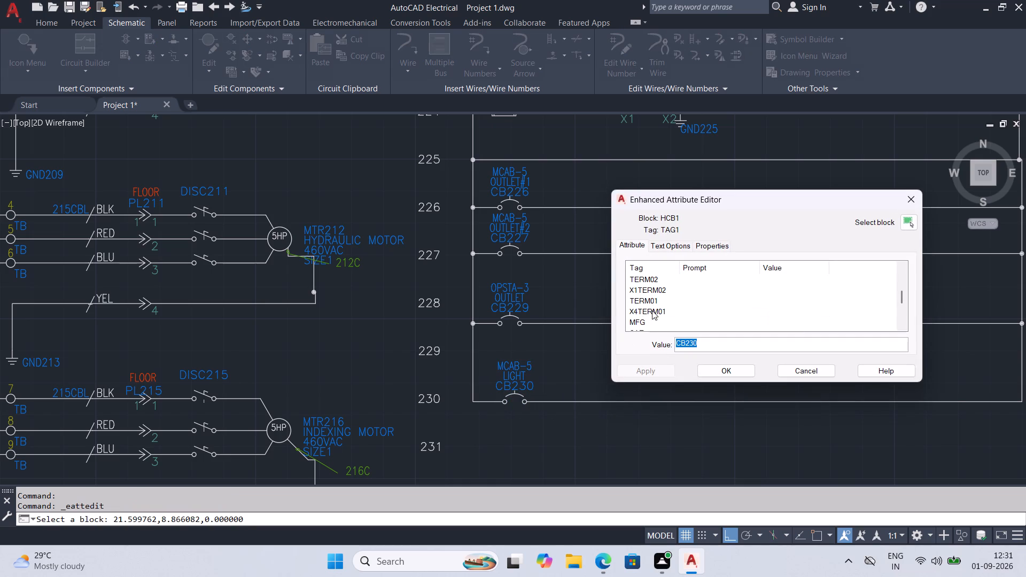
pyautogui.scroll(1, 652, 310)
pyautogui.click(652, 277)
pyautogui.click(695, 340)
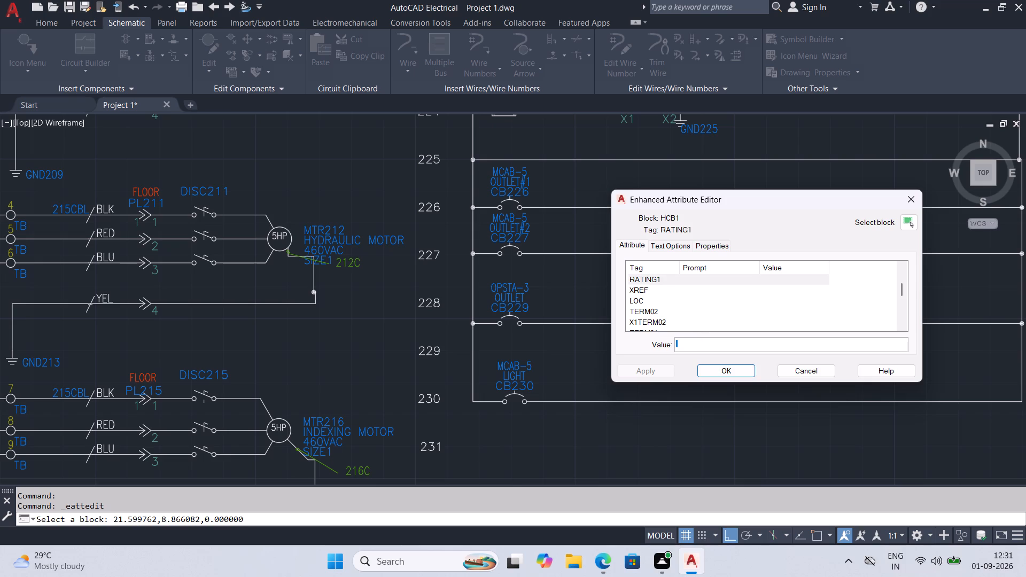
pyautogui.write('15A')
pyautogui.click(673, 372)
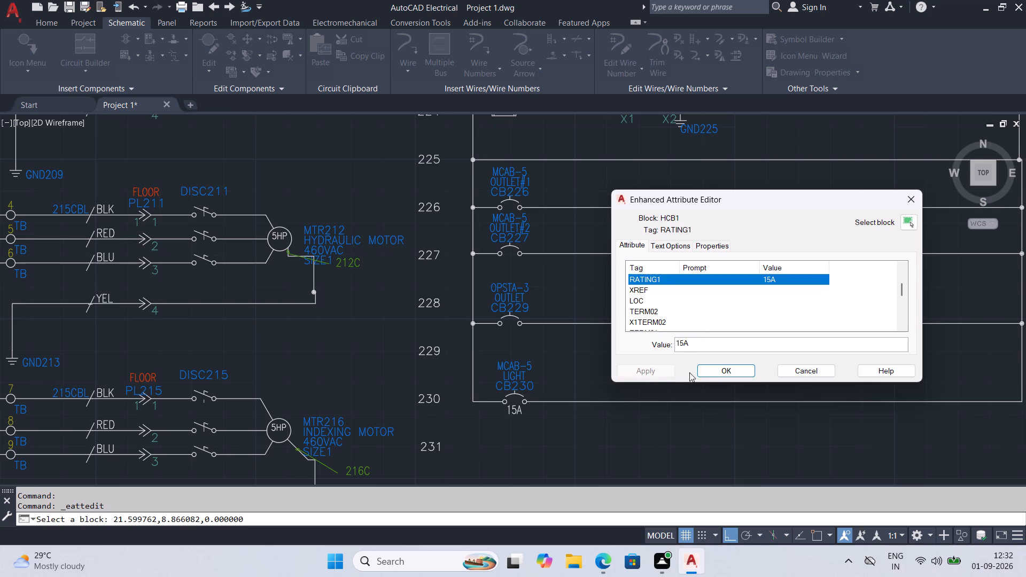
pyautogui.click(712, 370)
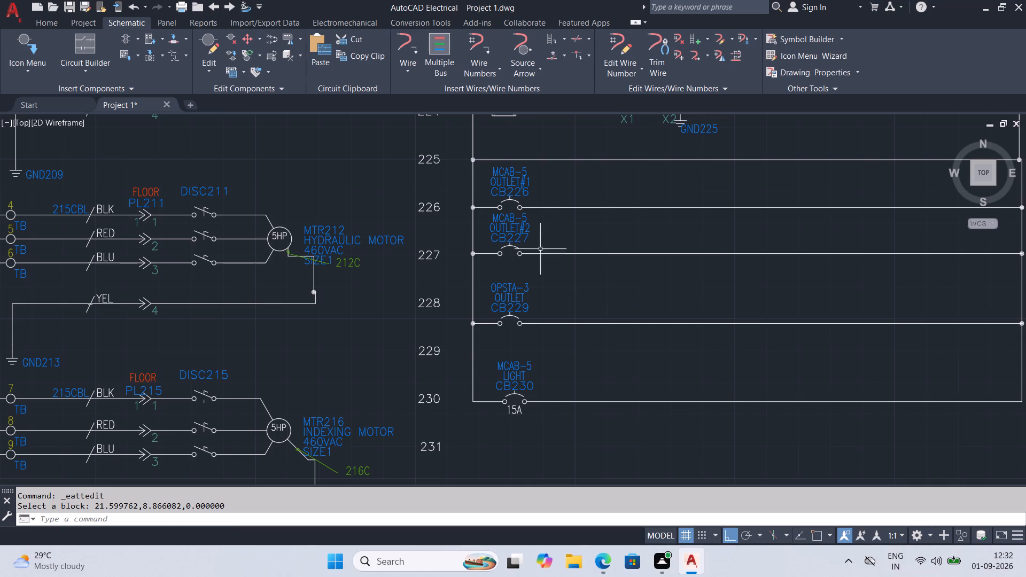
# Set the RATING1 attribute of circuit breaker CB226 to 15A and save the drawing.
pyautogui.doubleClick(511, 189)
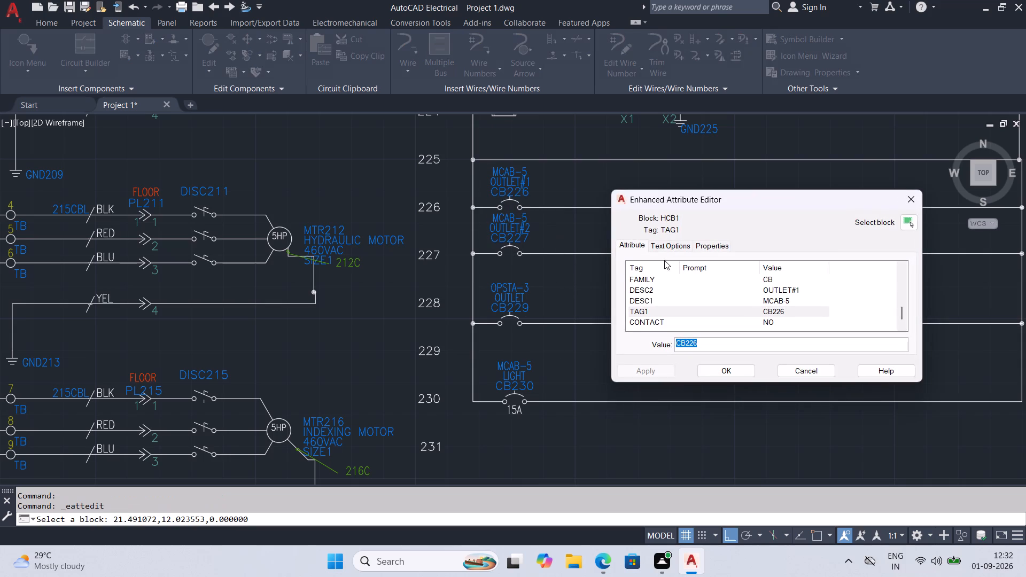
pyautogui.scroll(3, 662, 287)
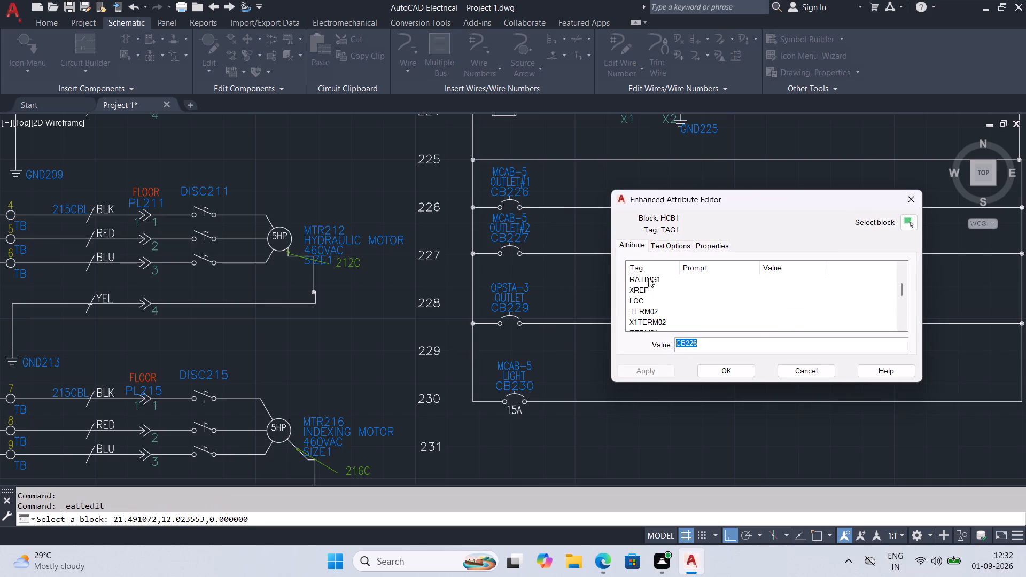
pyautogui.click(648, 278)
pyautogui.click(690, 345)
pyautogui.write('15A')
pyautogui.click(725, 370)
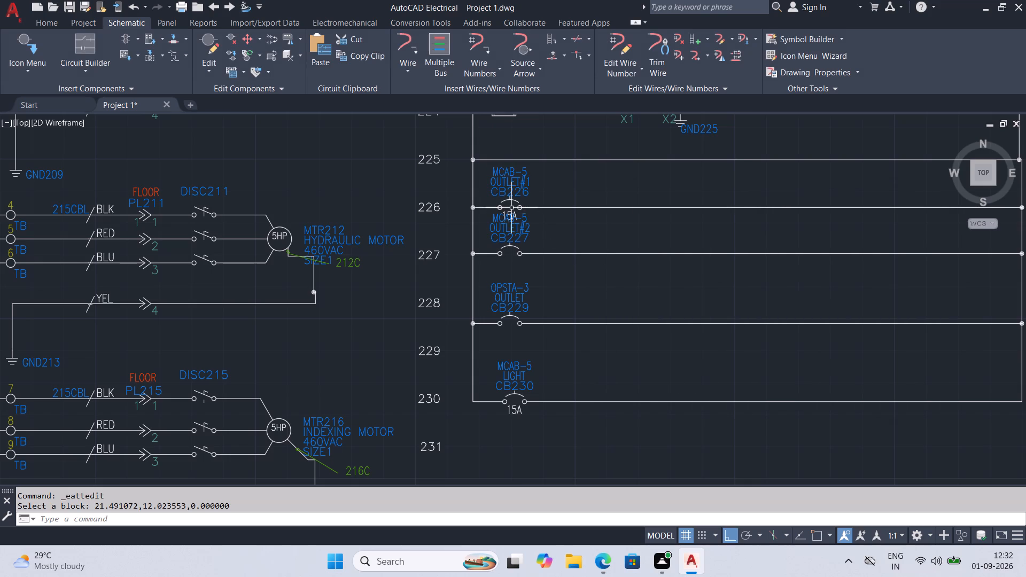
pyautogui.click(509, 212)
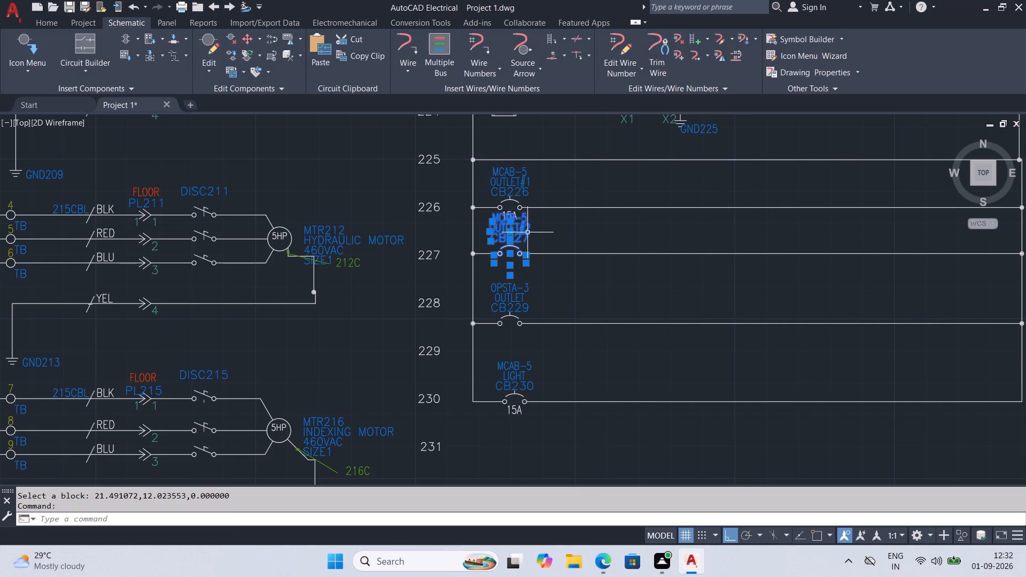
pyautogui.hotkey('ctrl', 's')
# Move circuit breaker CB226's rating text slightly upward so it sits between the breaker's terminals, and save the drawing.
pyautogui.click(519, 191)
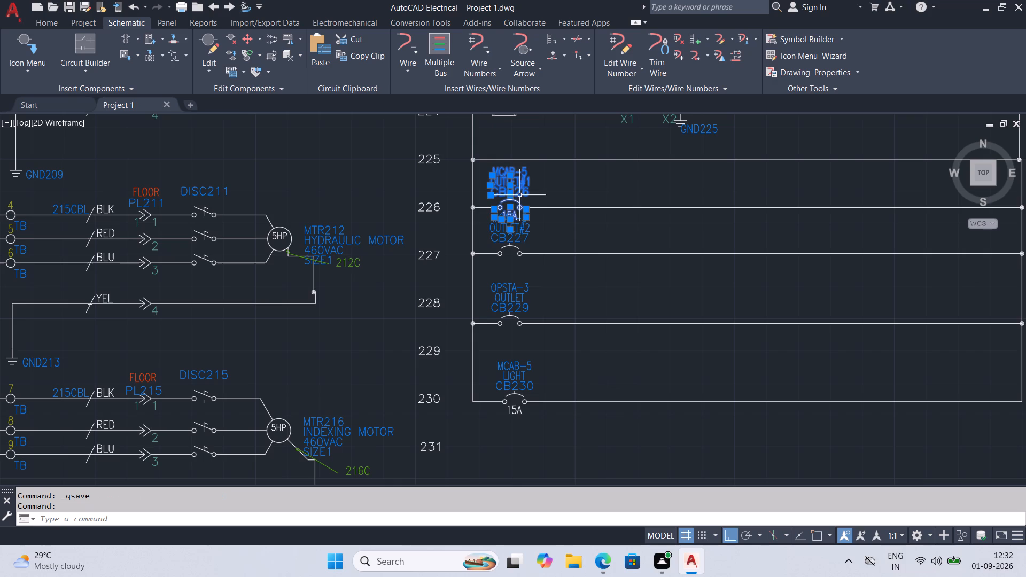
pyautogui.click(513, 230)
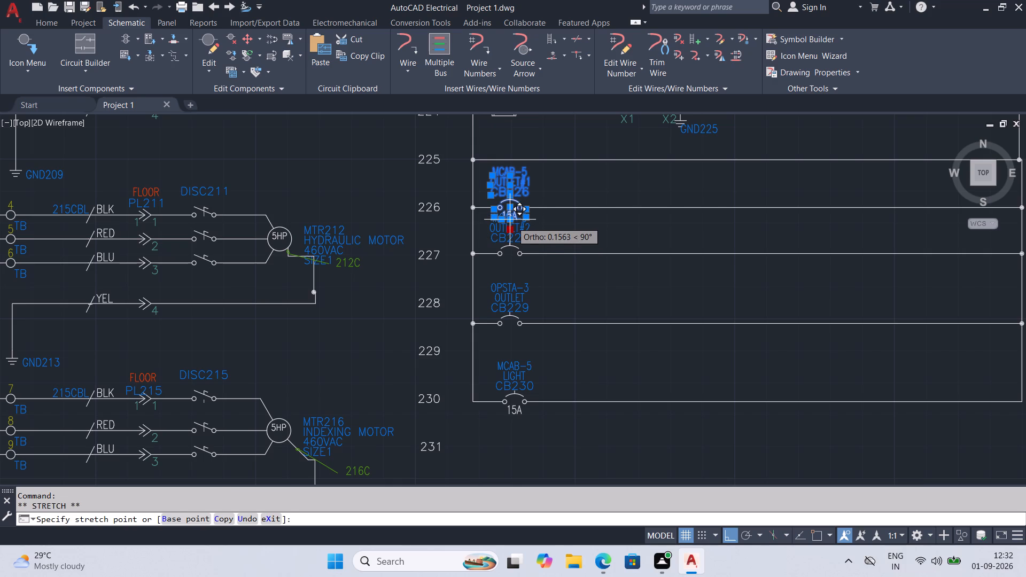
pyautogui.press('Escape')
pyautogui.press('Escape')
pyautogui.click(510, 189)
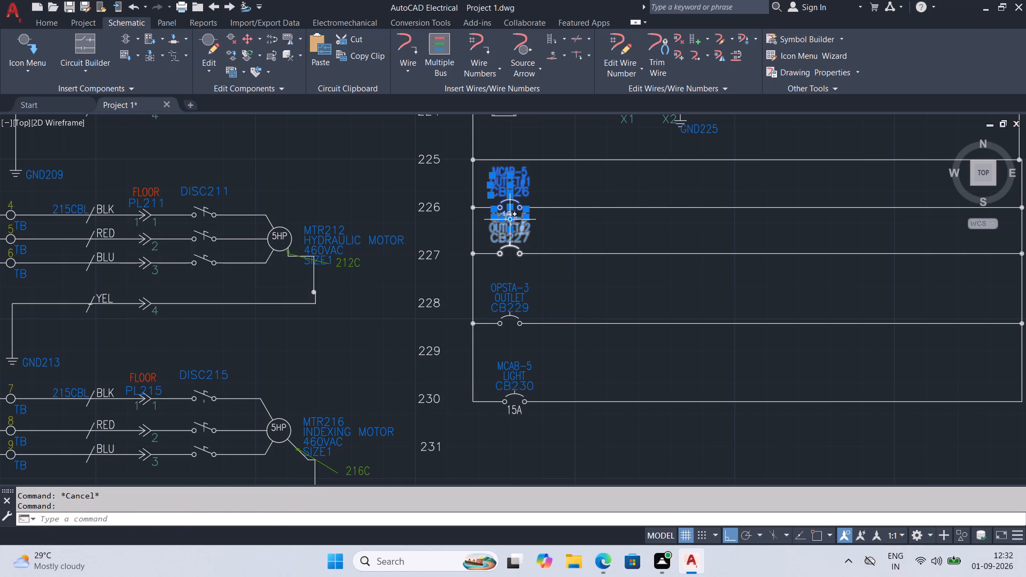
pyautogui.click(510, 220)
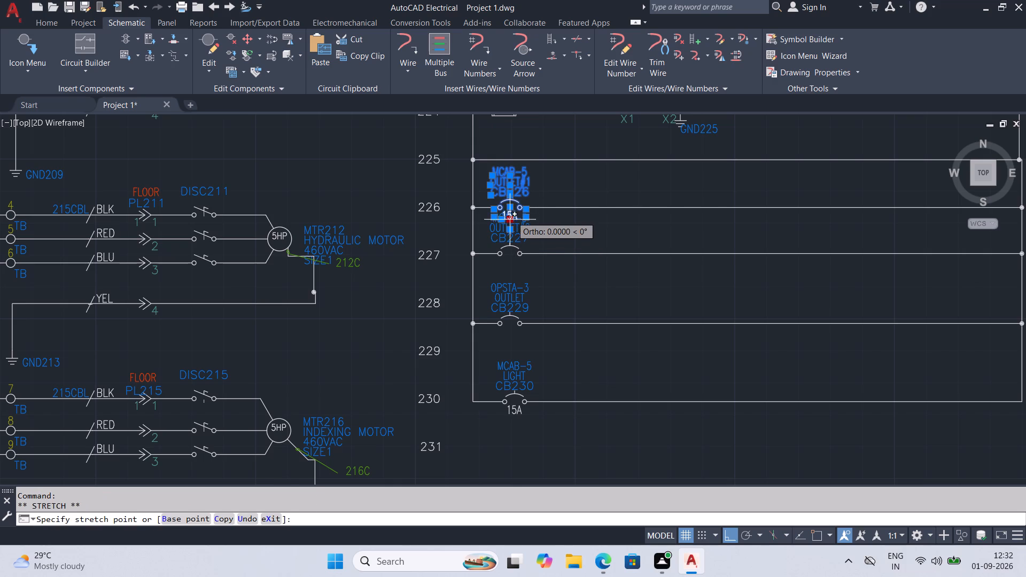
pyautogui.click(512, 212)
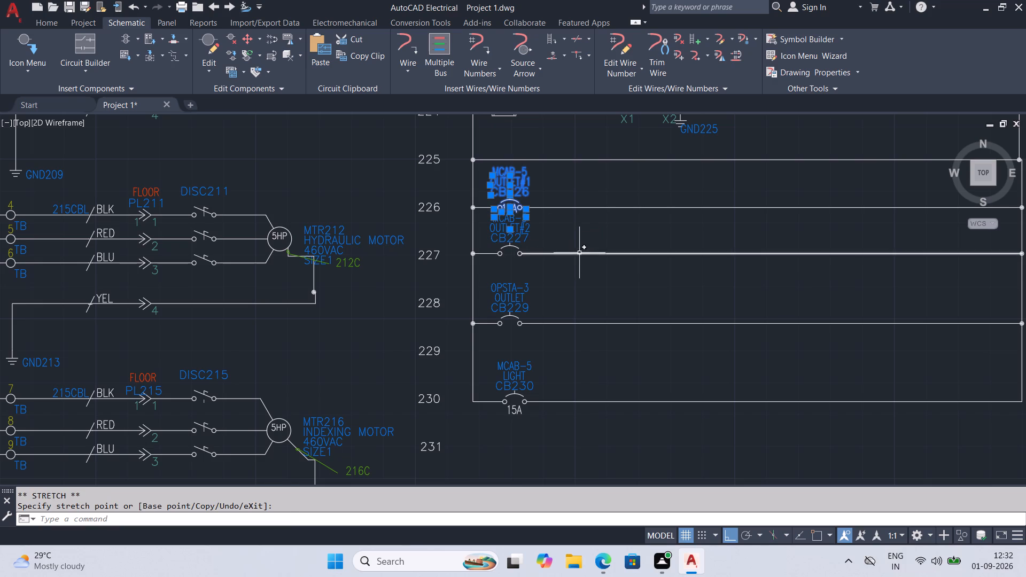
pyautogui.hotkey('ctrl', 's')
# Set the RATING1 attribute of circuit breaker CB227 to 15A.
pyautogui.click(512, 236)
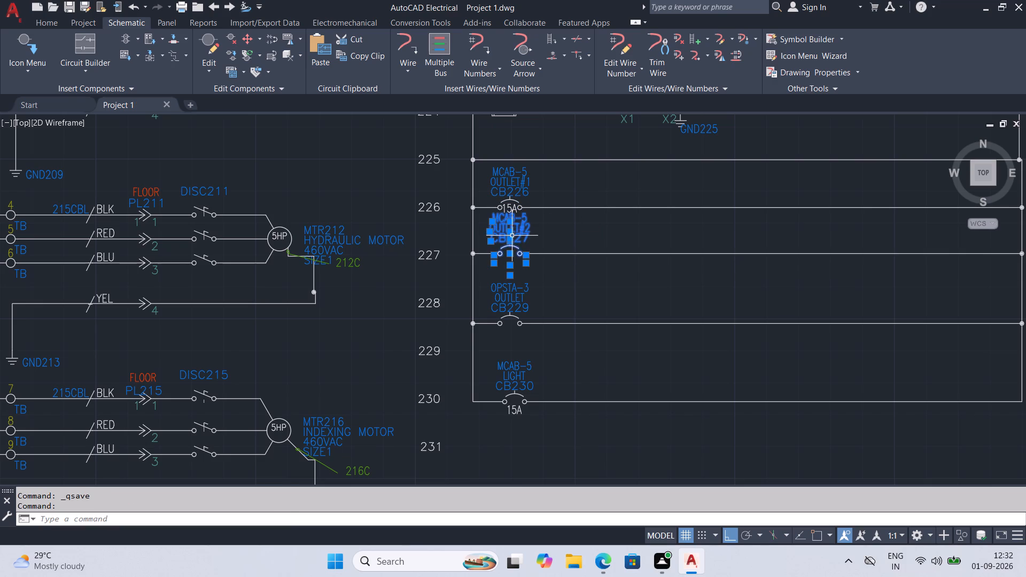
pyautogui.doubleClick(508, 239)
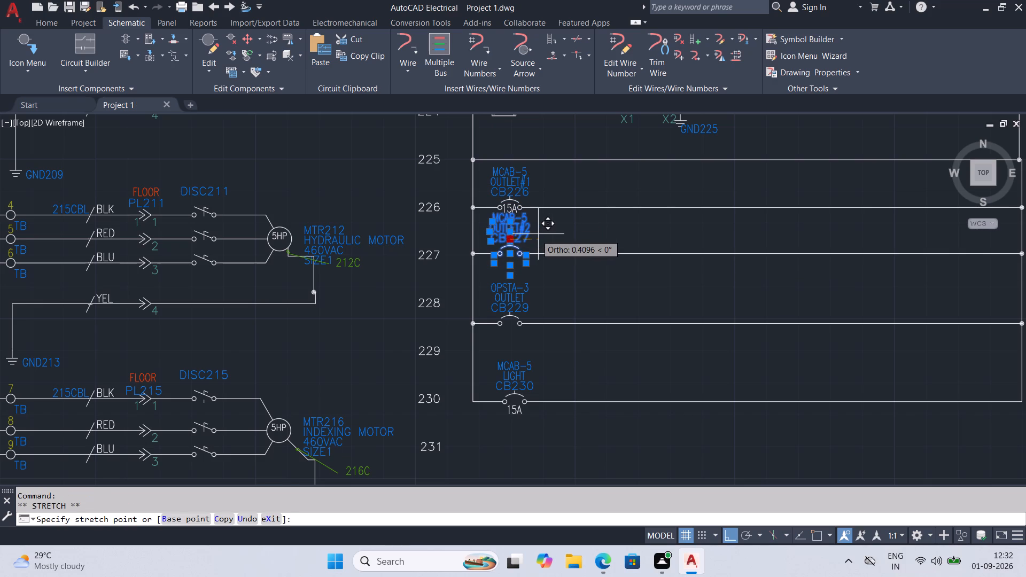
pyautogui.press('Escape')
pyautogui.doubleClick(523, 229)
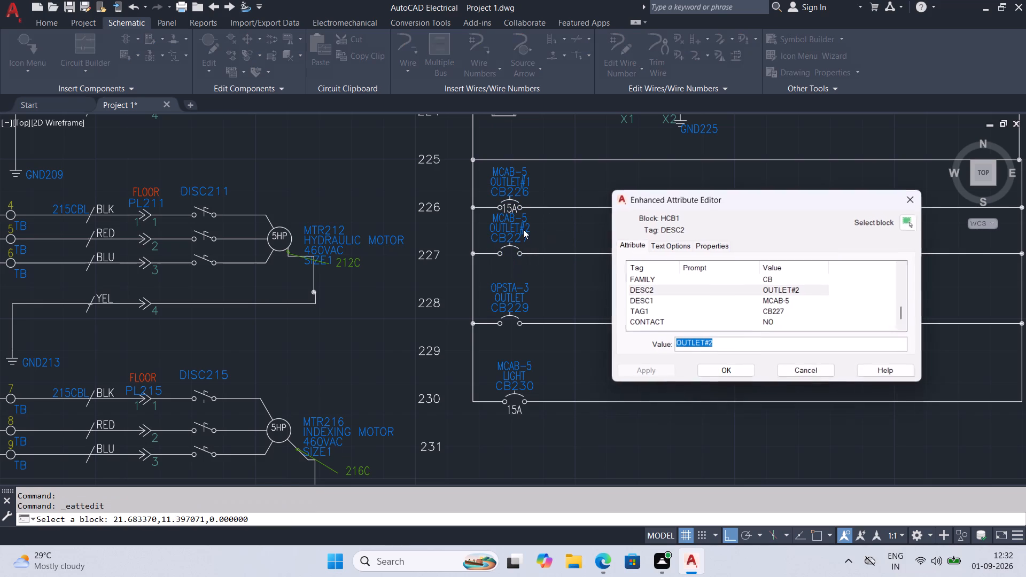
pyautogui.scroll(3, 635, 297)
pyautogui.click(642, 277)
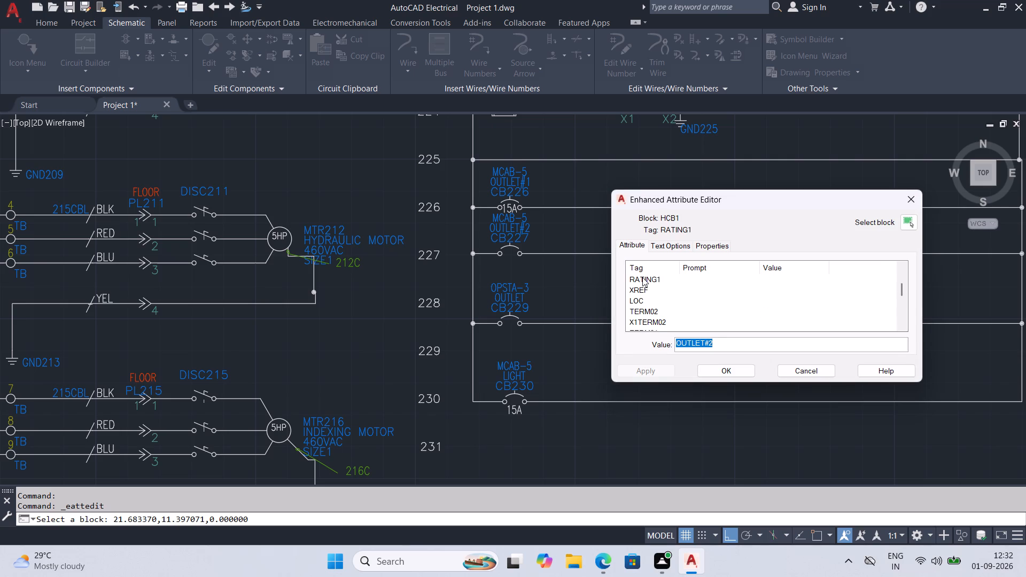
pyautogui.click(684, 340)
pyautogui.write('15A')
pyautogui.click(716, 366)
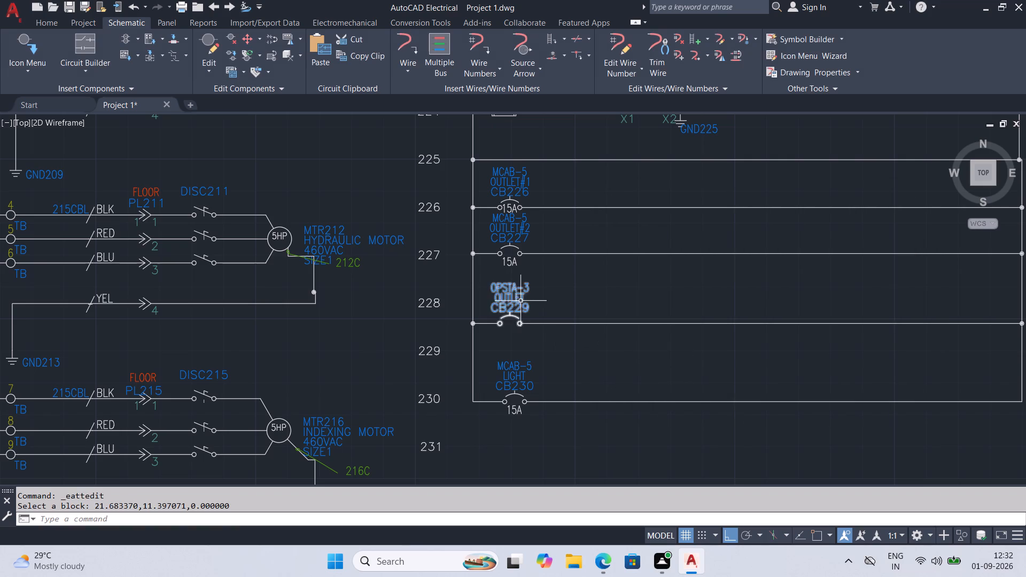
# Set the RATING1 attribute of circuit breaker CB229 to 15A.
pyautogui.doubleClick(520, 301)
pyautogui.scroll(2, 639, 309)
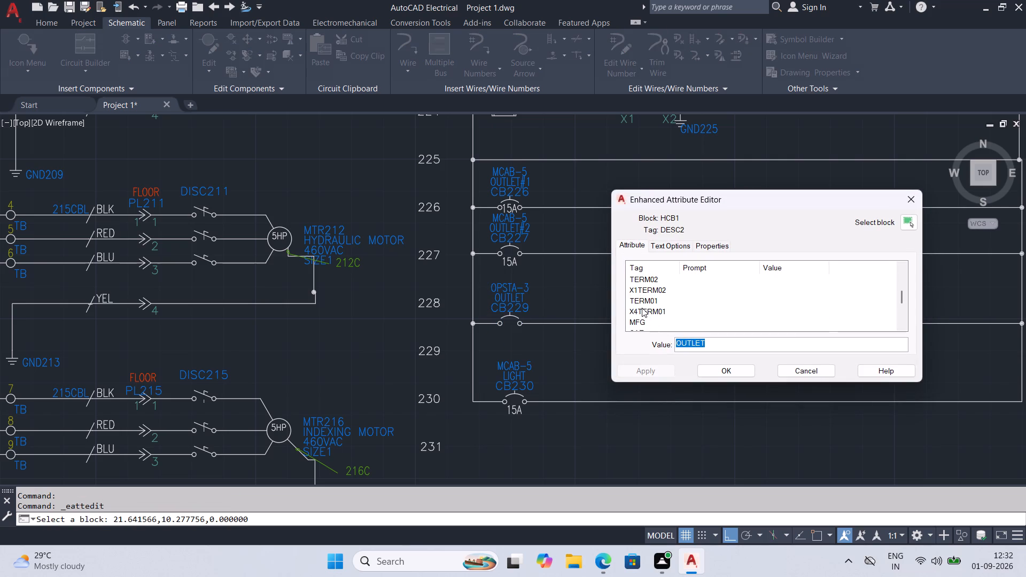
pyautogui.scroll(1, 642, 304)
pyautogui.click(641, 283)
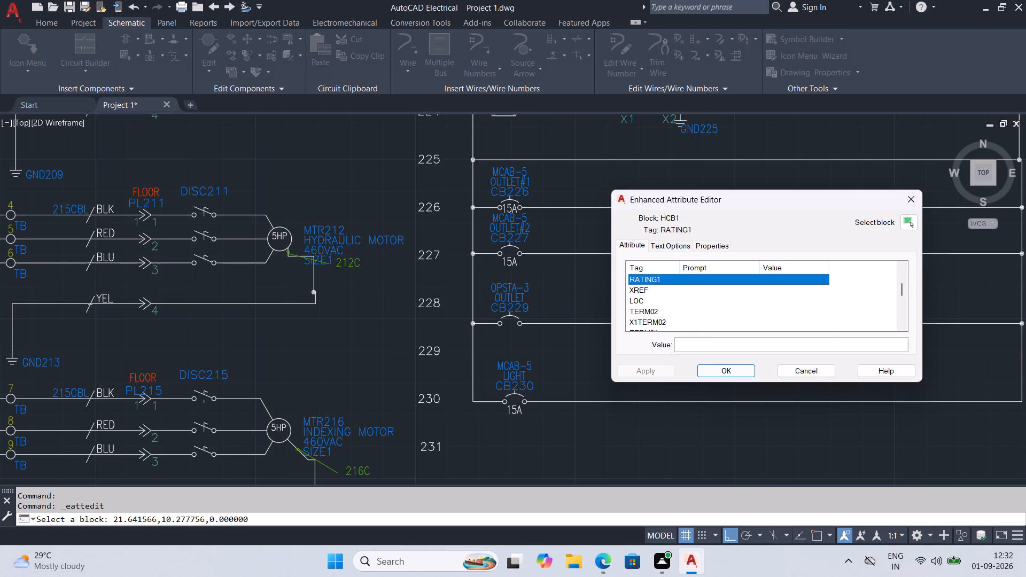
pyautogui.click(700, 347)
pyautogui.write('15A')
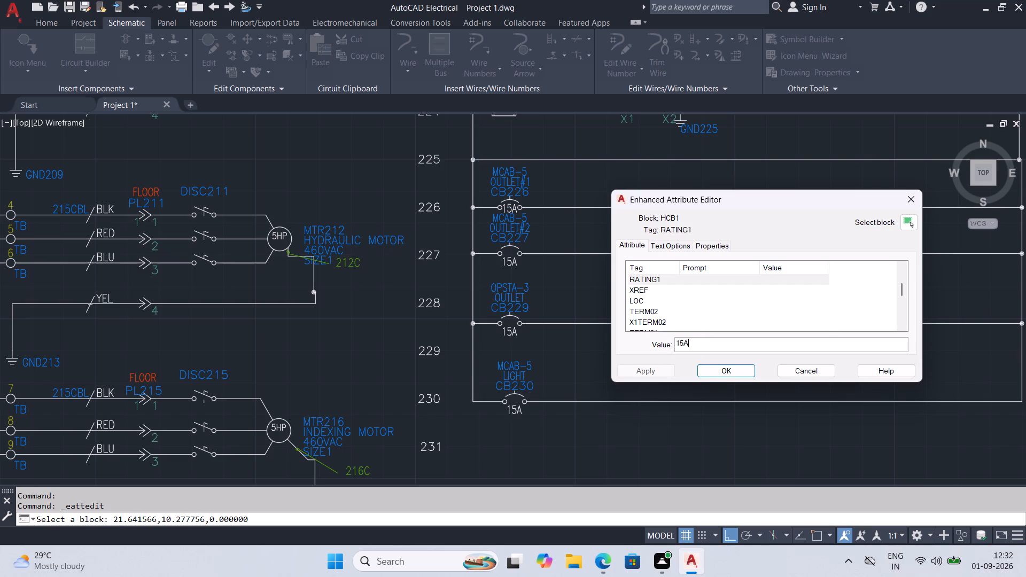
pyautogui.click(722, 370)
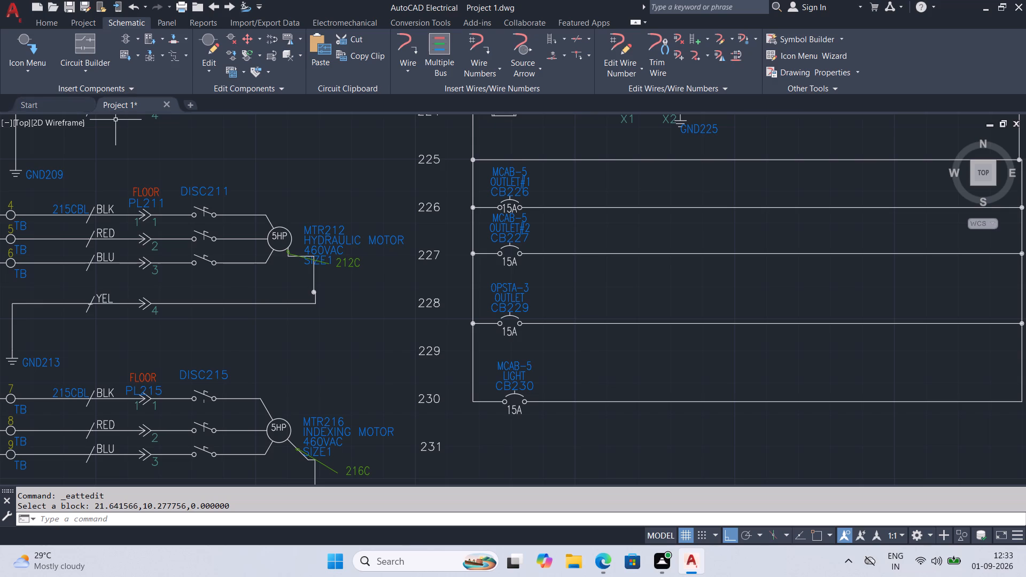
# Find the Duplex Receptacle among the miscellaneous power receptacle symbols and choose it for multiple insertion along a fence.
pyautogui.doubleClick(21, 53)
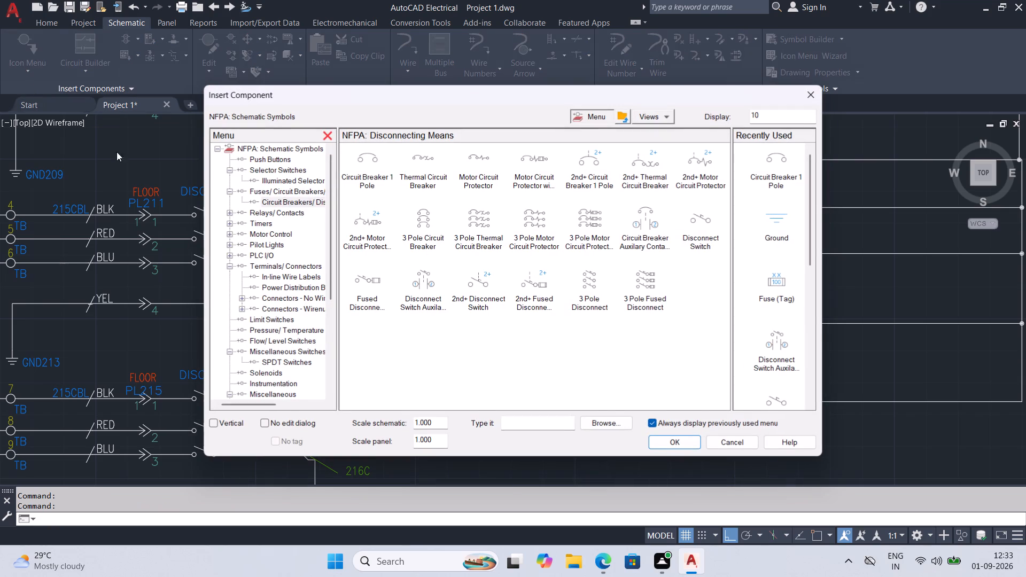
pyautogui.click(805, 99)
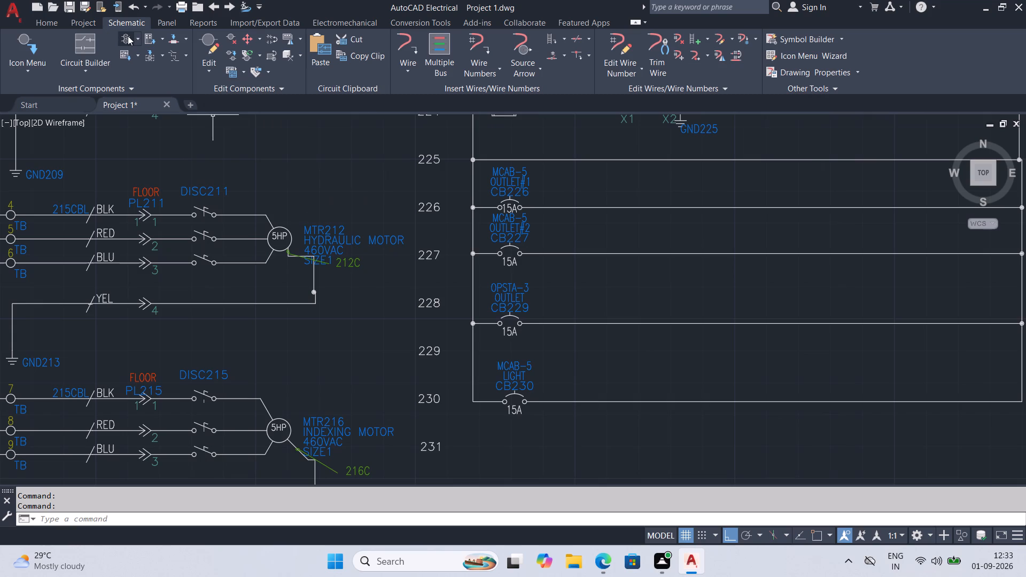
pyautogui.doubleClick(129, 37)
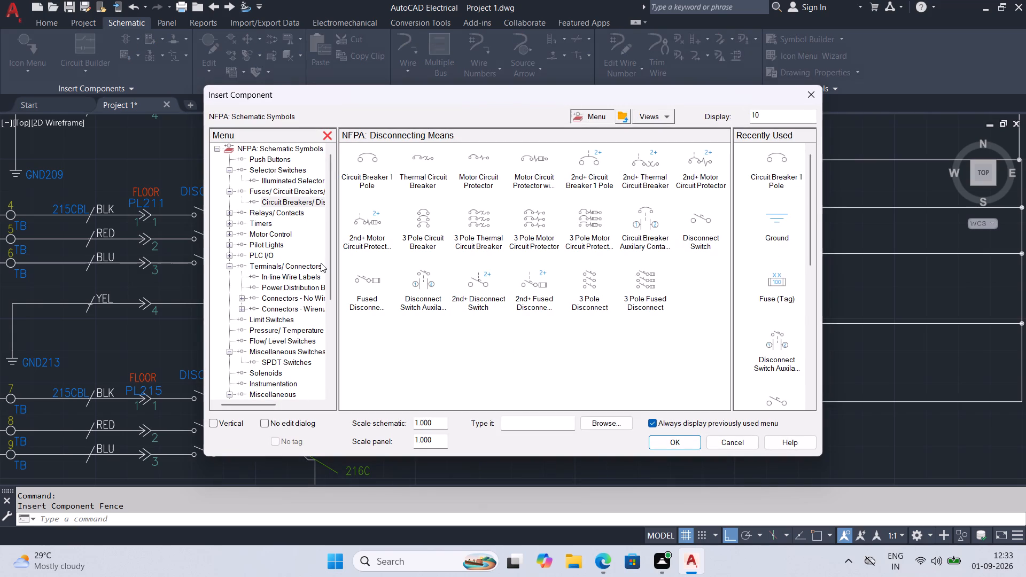
pyautogui.click(288, 267)
pyautogui.click(293, 277)
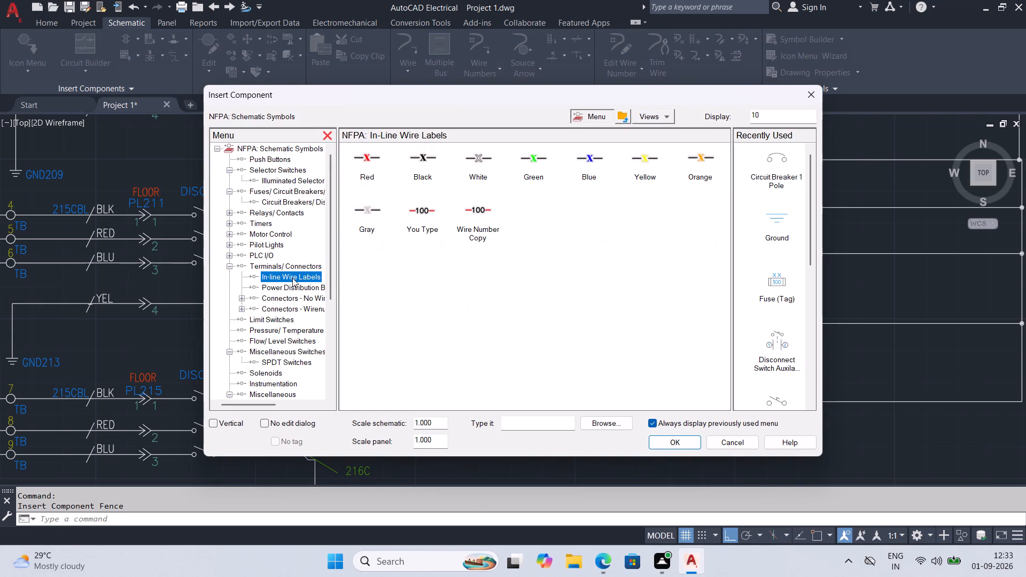
pyautogui.click(293, 282)
pyautogui.click(297, 294)
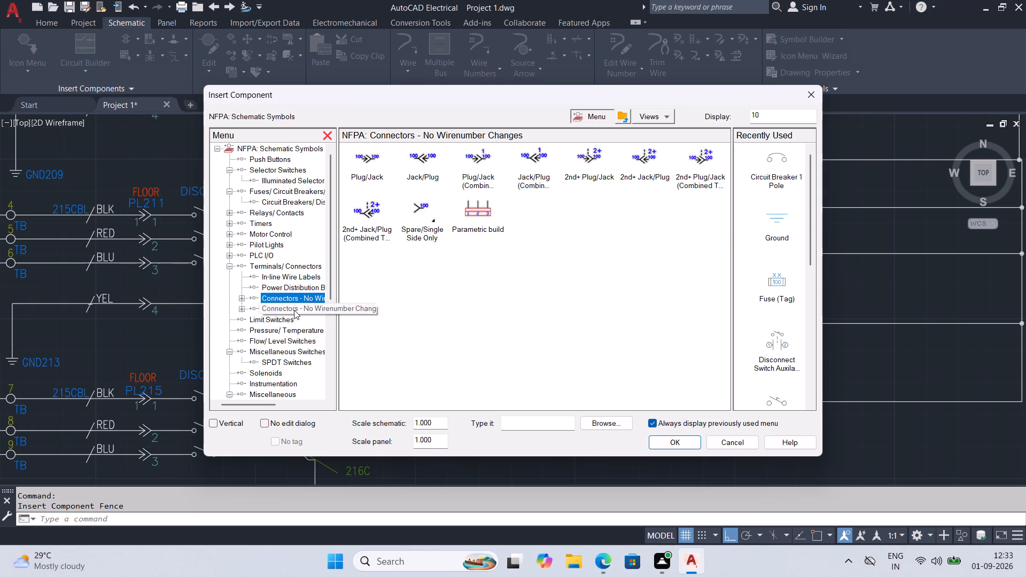
pyautogui.click(289, 314)
pyautogui.click(290, 316)
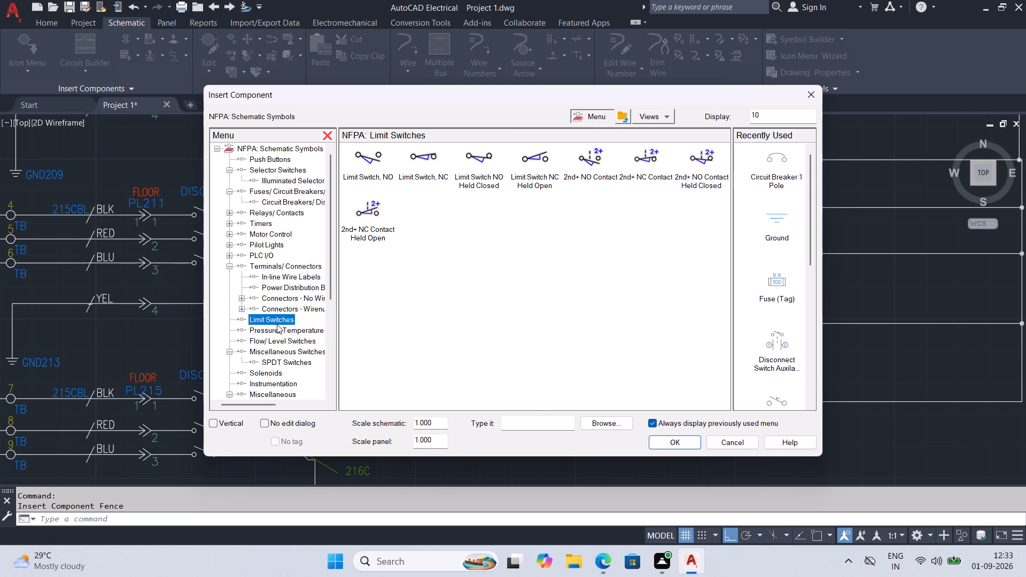
pyautogui.click(276, 331)
pyautogui.click(279, 344)
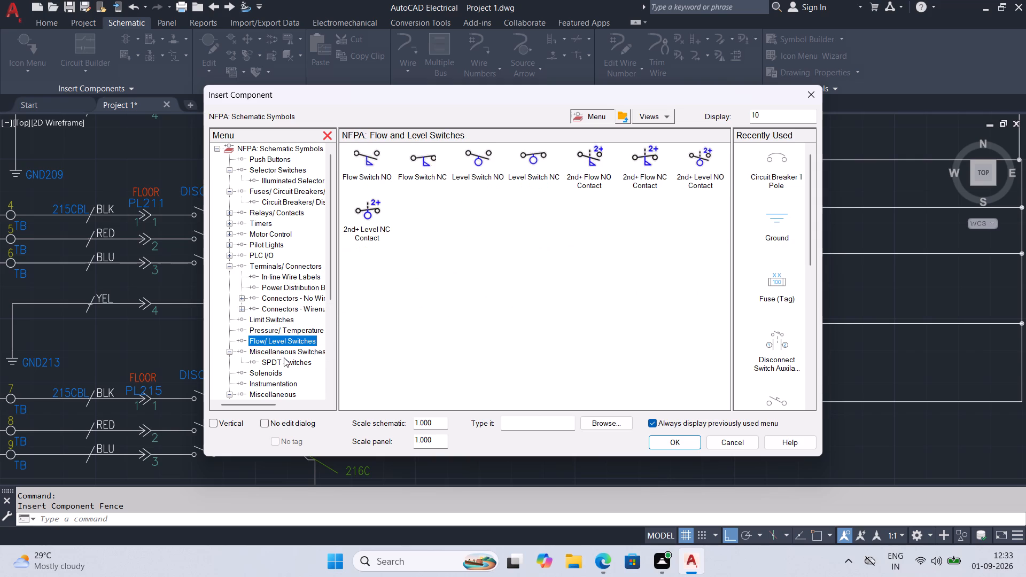
pyautogui.click(284, 356)
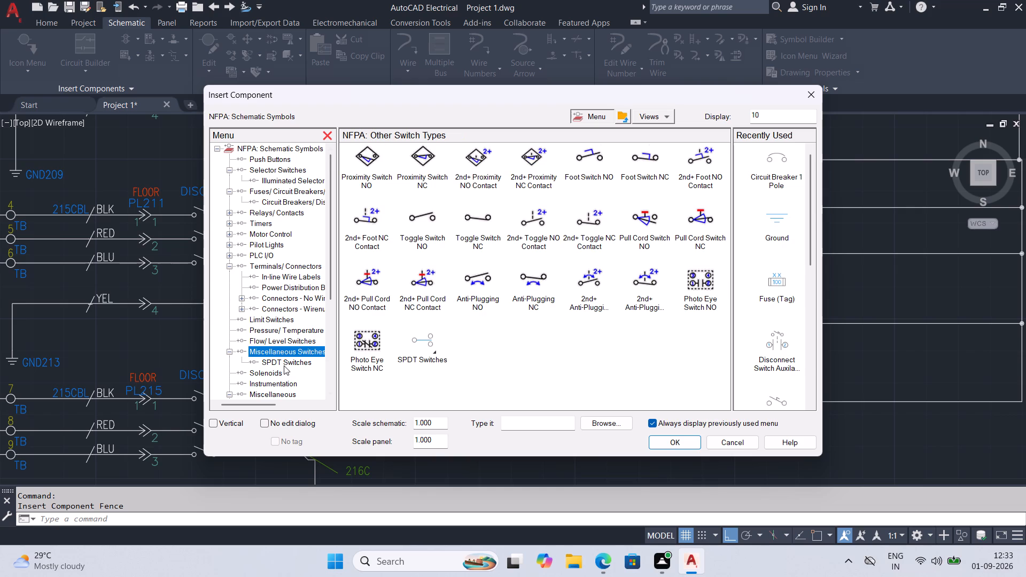
pyautogui.click(284, 365)
pyautogui.click(279, 373)
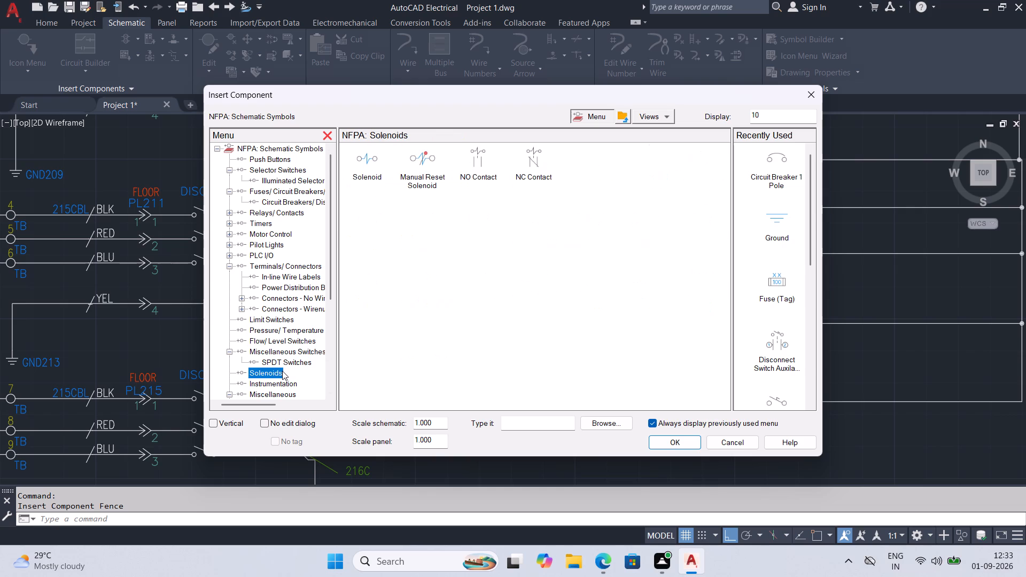
pyautogui.scroll(-1, 293, 367)
pyautogui.click(286, 363)
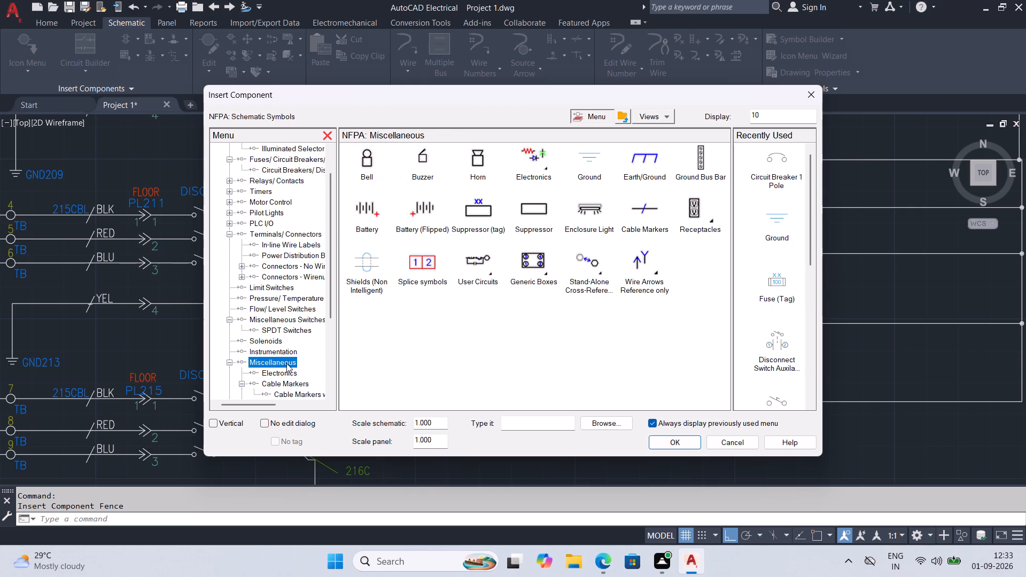
pyautogui.click(700, 215)
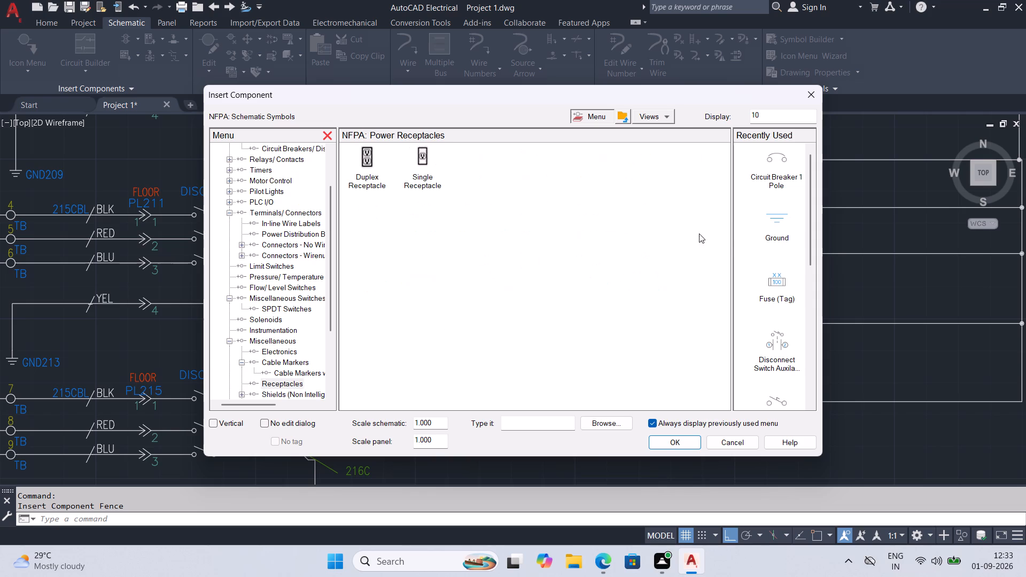
pyautogui.click(384, 178)
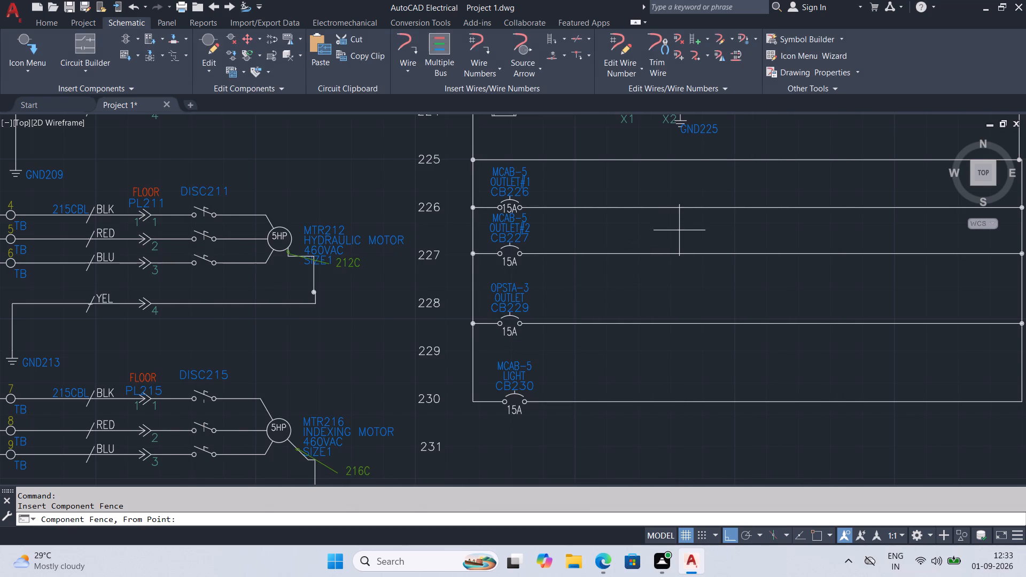
# Run the insertion fence from CB226's wire down to CB229's wire and keep the duplex receptacle placed on CB227's wire, accepting the default component data.
pyautogui.click(662, 208)
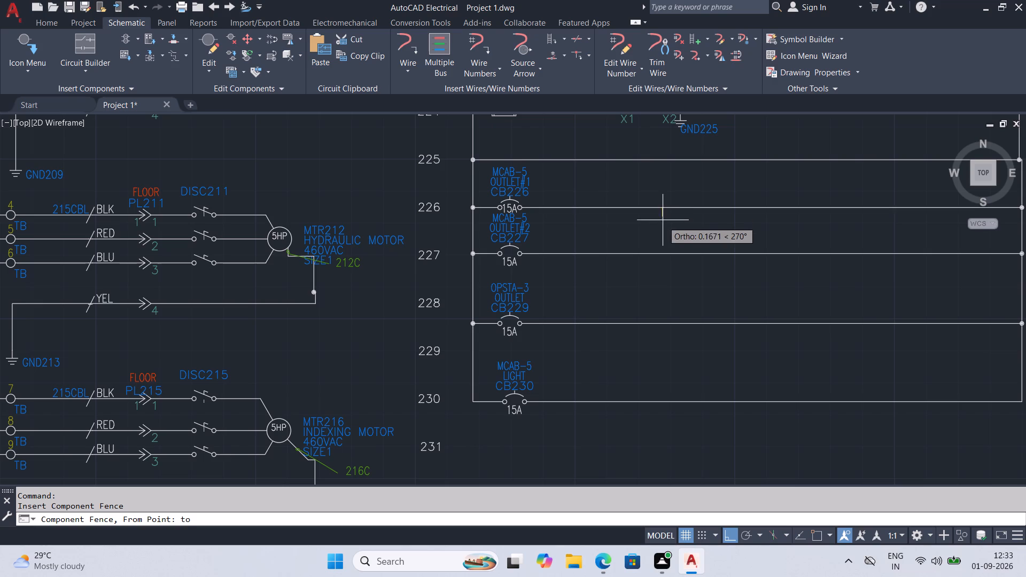
pyautogui.click(662, 325)
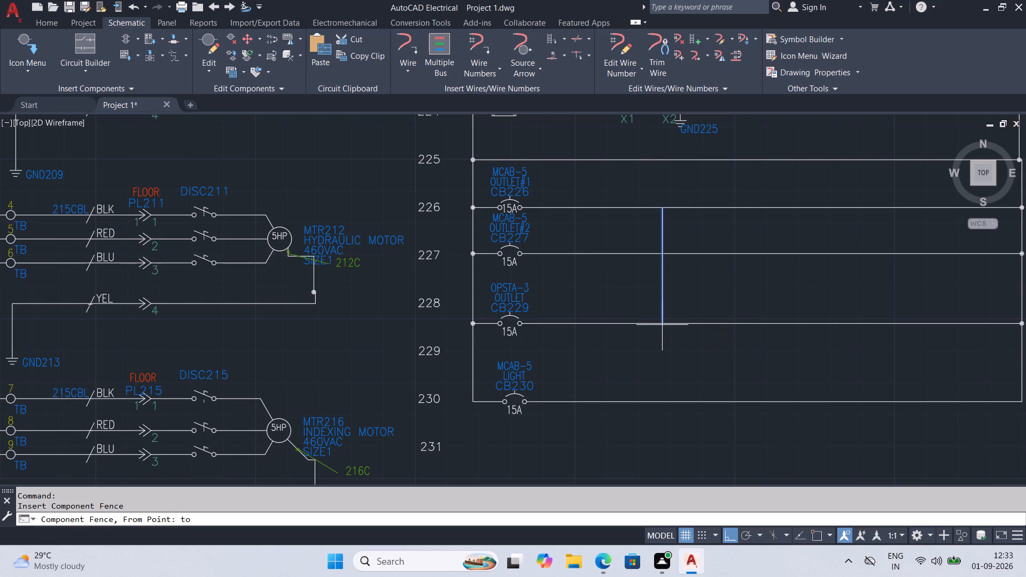
pyautogui.press('Return')
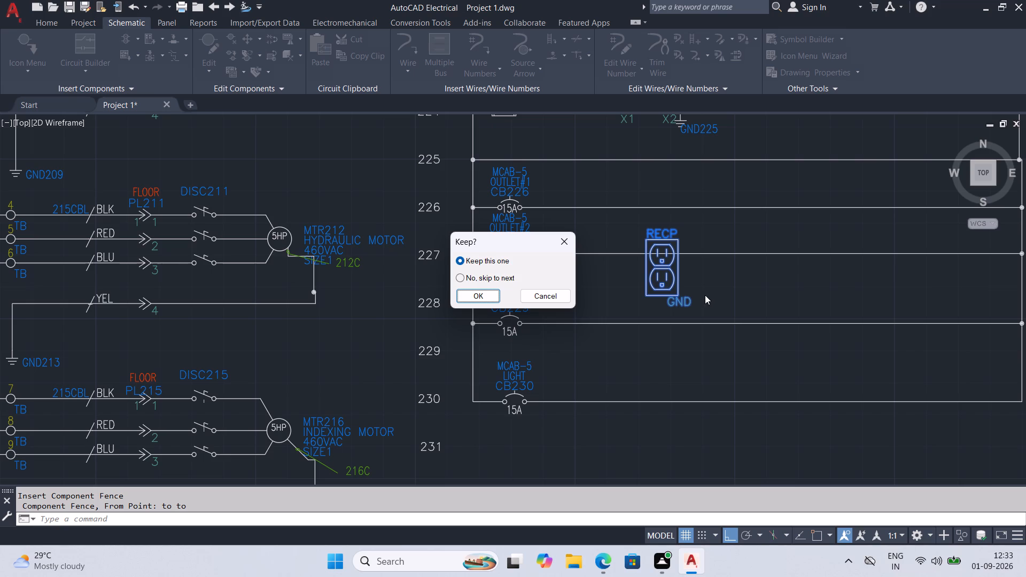
pyautogui.click(484, 294)
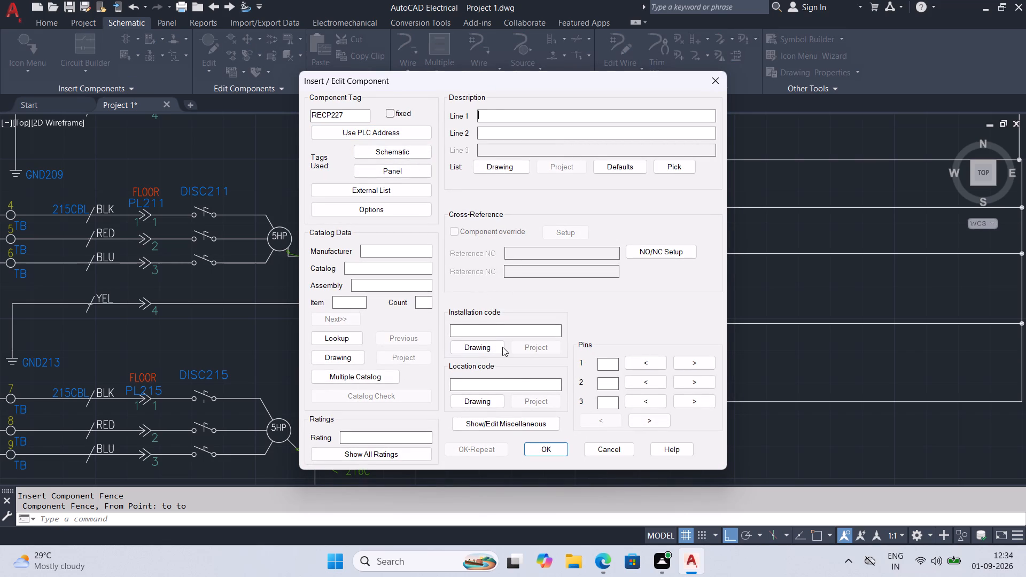
pyautogui.click(541, 449)
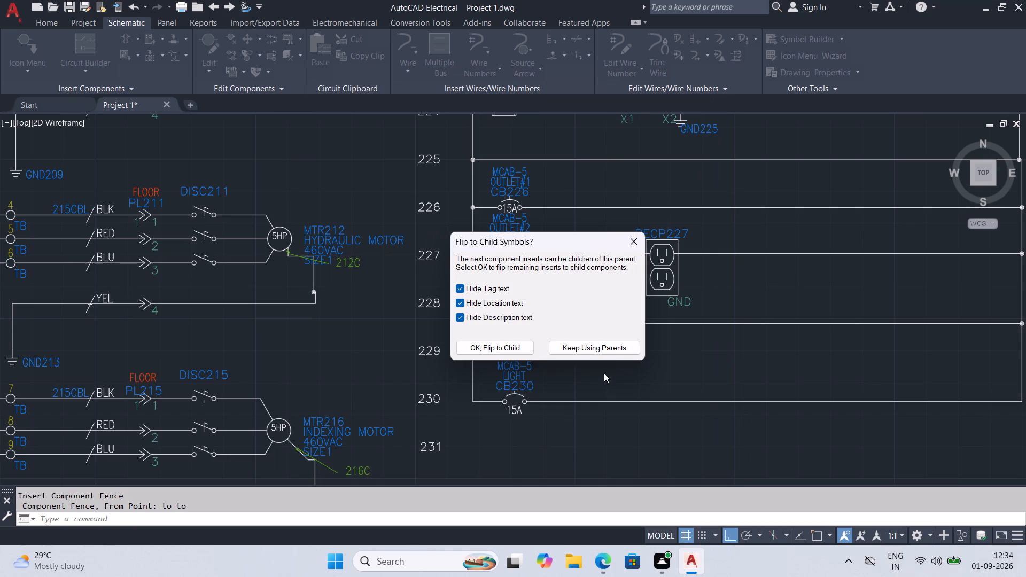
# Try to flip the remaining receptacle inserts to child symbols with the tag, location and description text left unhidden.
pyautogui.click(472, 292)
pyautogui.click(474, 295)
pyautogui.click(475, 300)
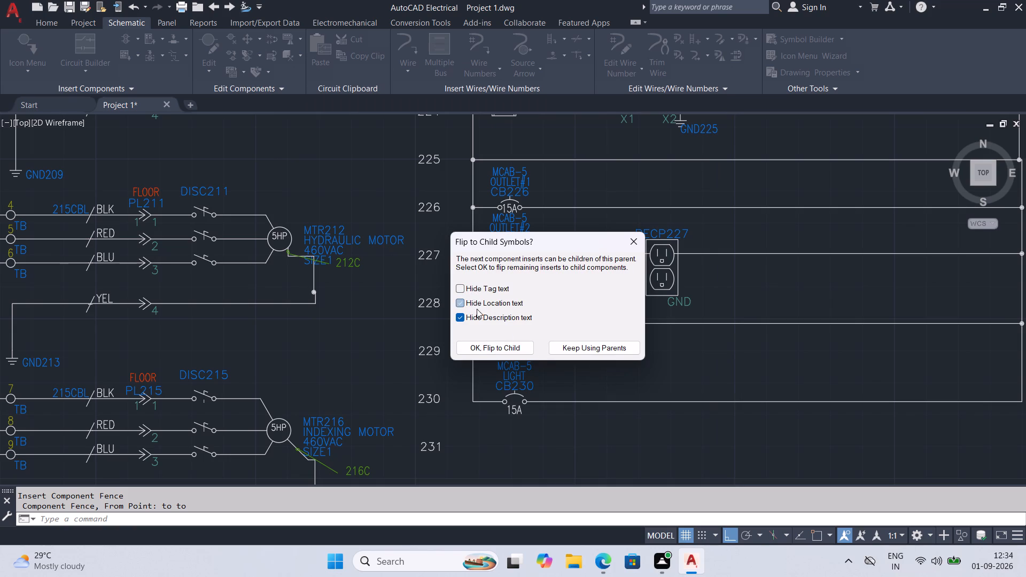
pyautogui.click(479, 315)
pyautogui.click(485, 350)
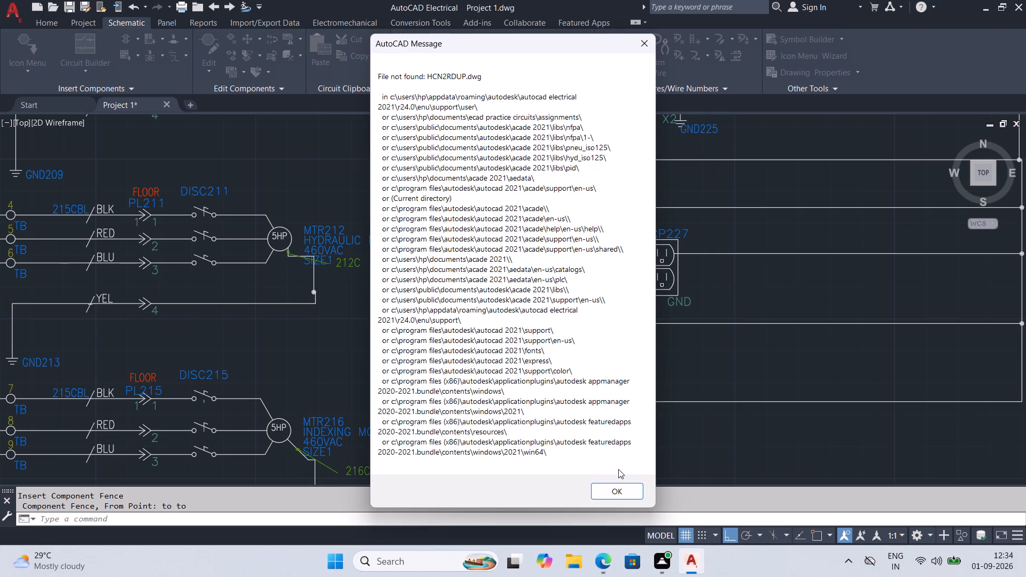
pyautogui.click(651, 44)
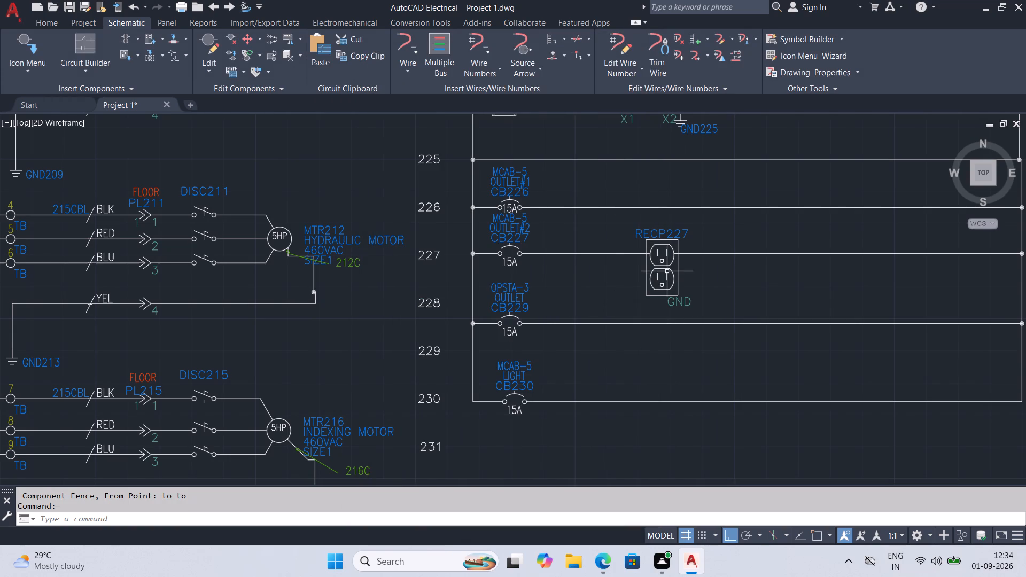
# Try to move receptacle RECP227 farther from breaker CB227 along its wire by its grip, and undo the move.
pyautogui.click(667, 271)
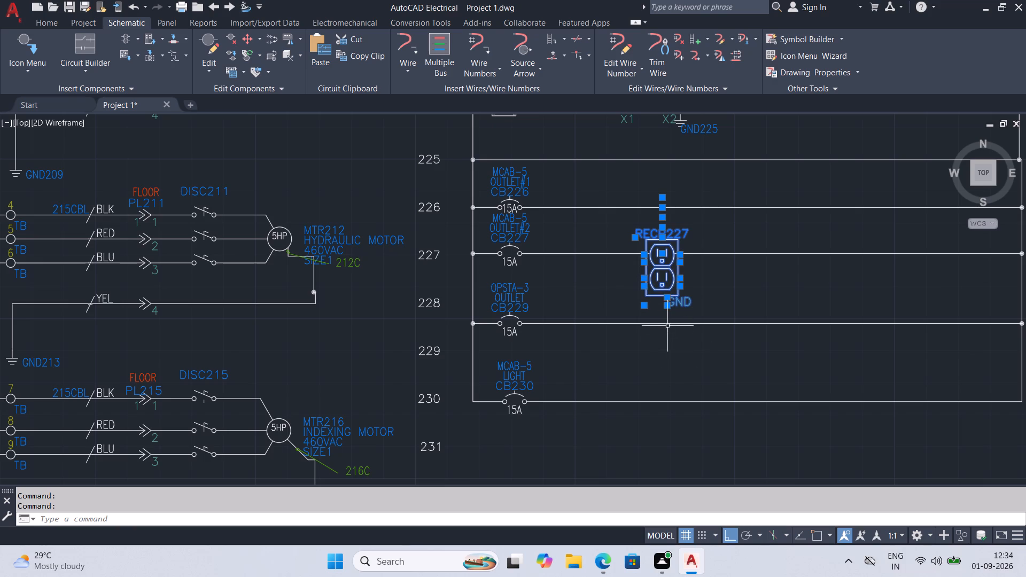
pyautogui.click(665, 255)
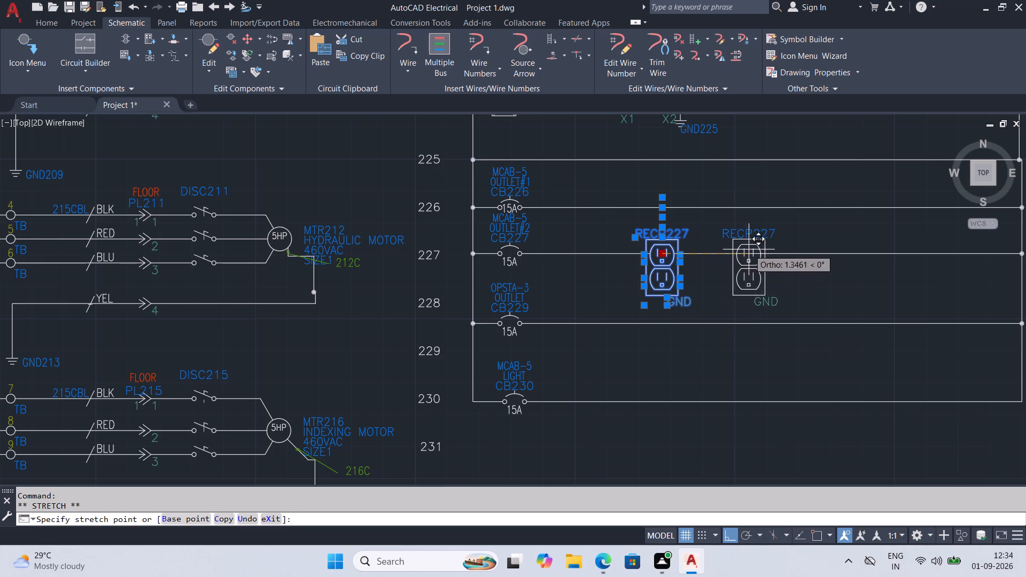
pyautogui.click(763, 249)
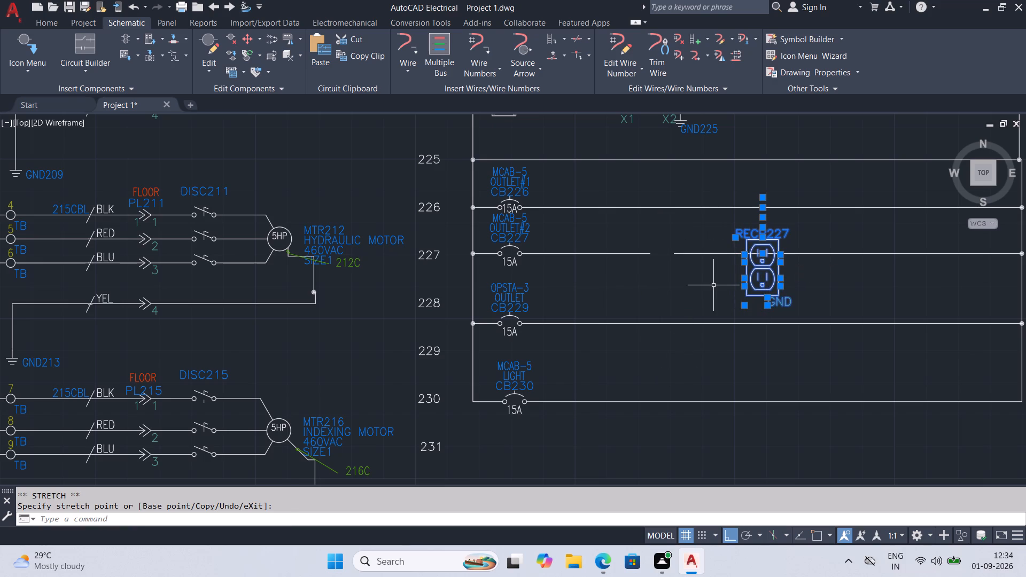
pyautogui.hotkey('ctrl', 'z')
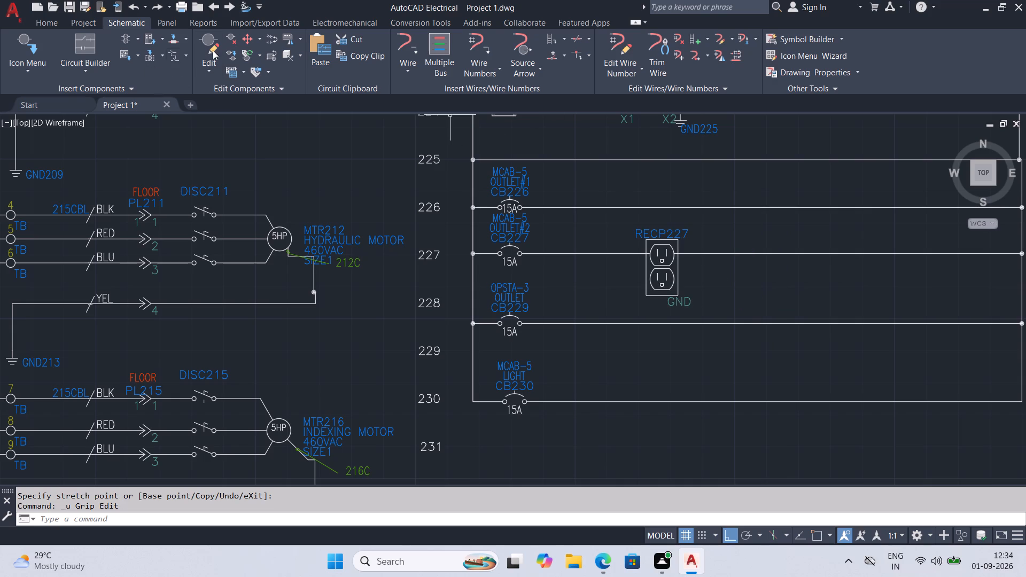
# Scoot receptacle RECP227 along its wire, farther away from breaker CB227, so that the wire adjusts with it.
pyautogui.click(247, 38)
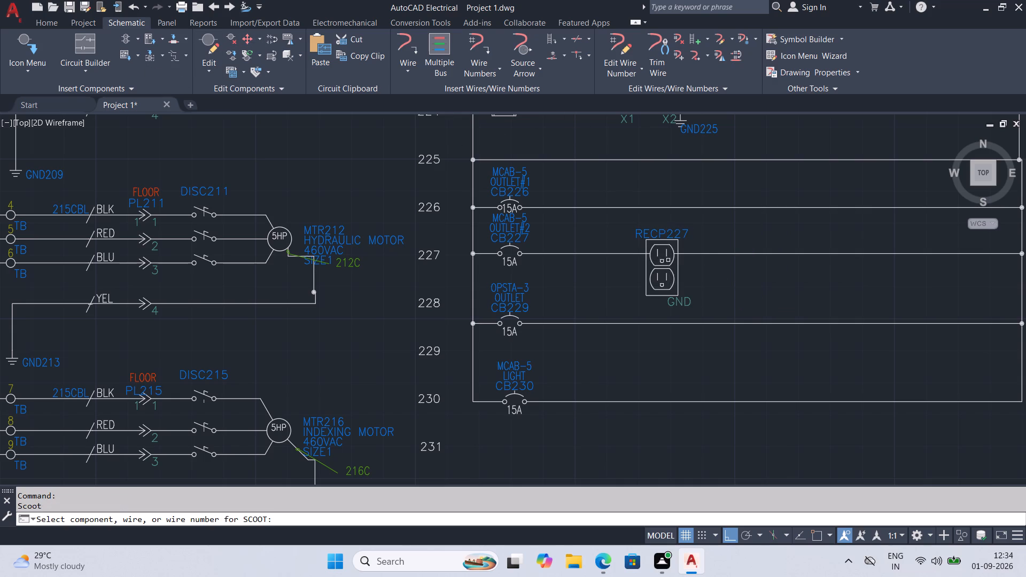
pyautogui.click(668, 260)
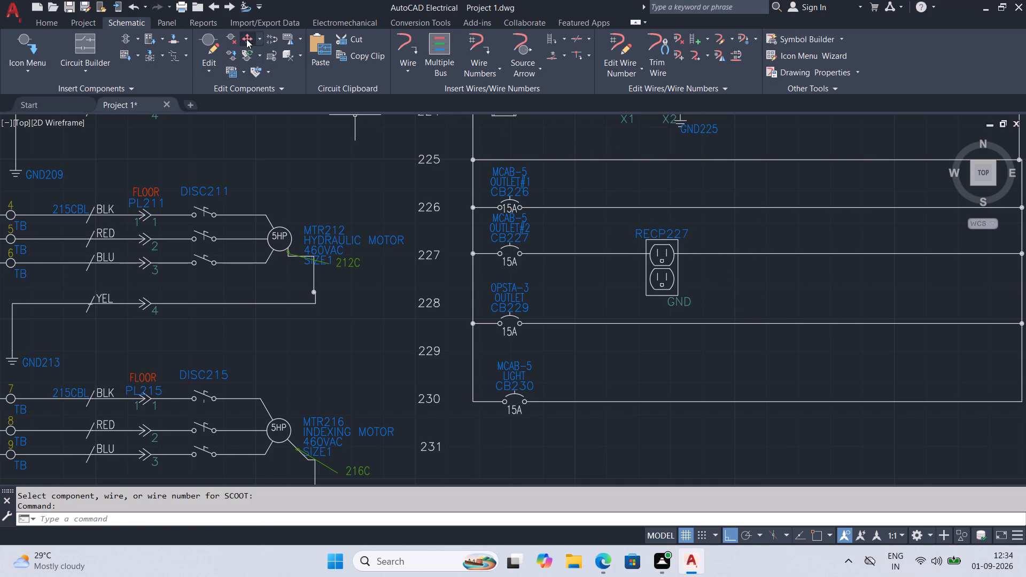
pyautogui.click(246, 37)
pyautogui.click(260, 42)
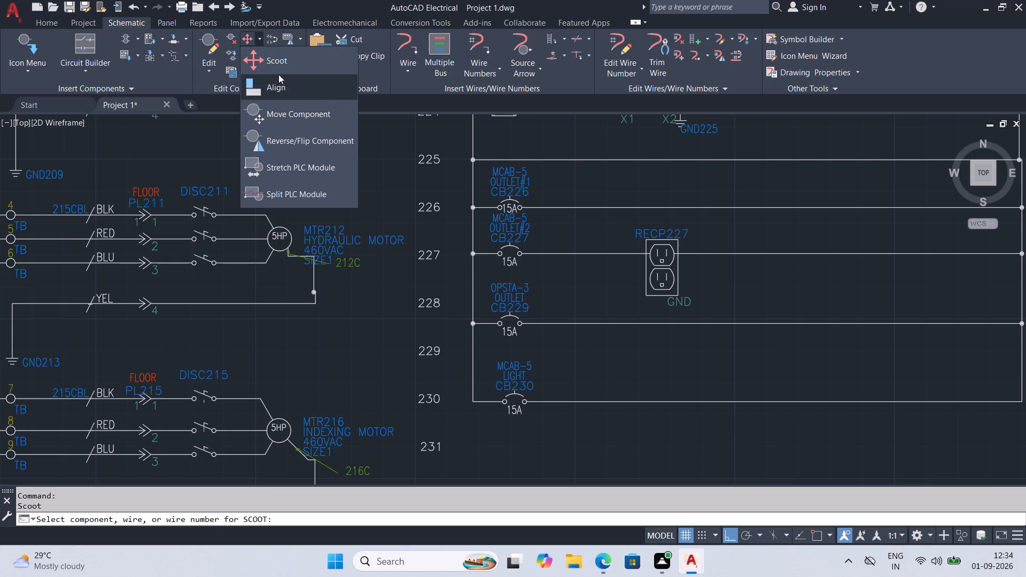
pyautogui.click(265, 57)
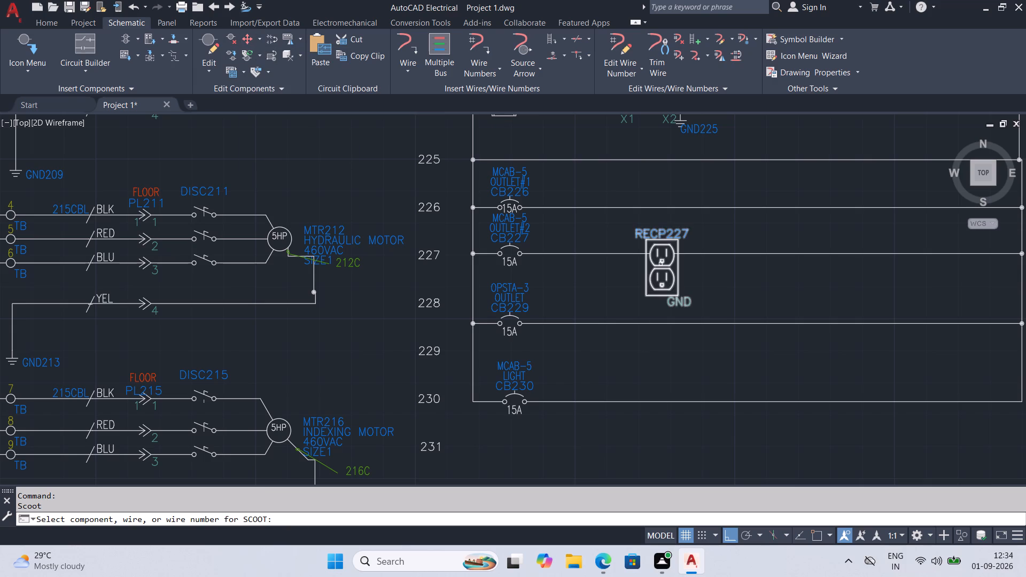
pyautogui.click(660, 264)
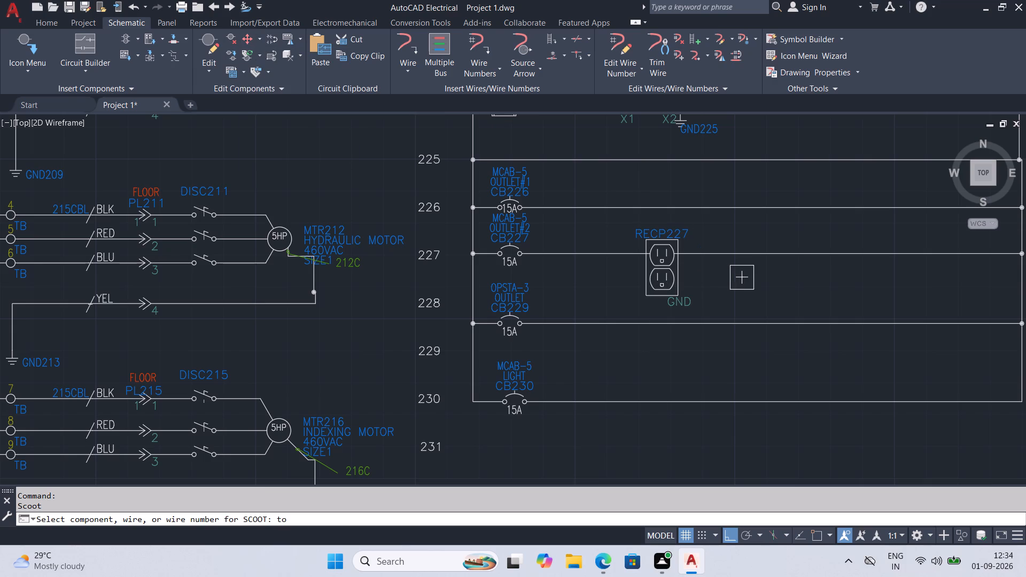
pyautogui.click(740, 220)
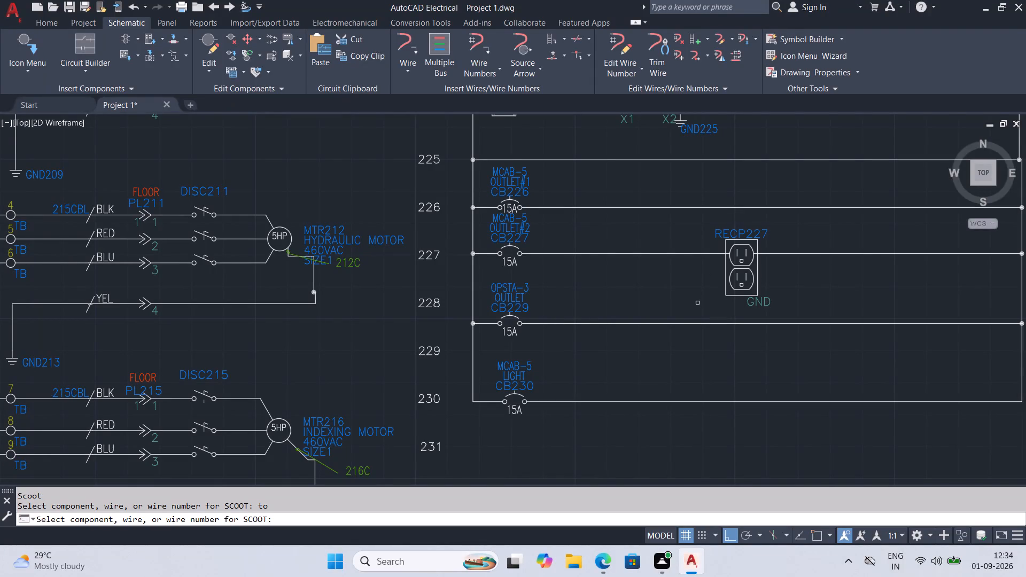
# Insert a duplex receptacle at CB226's wire, up and to the left of RECP227, accepting the default component data.
pyautogui.click(38, 37)
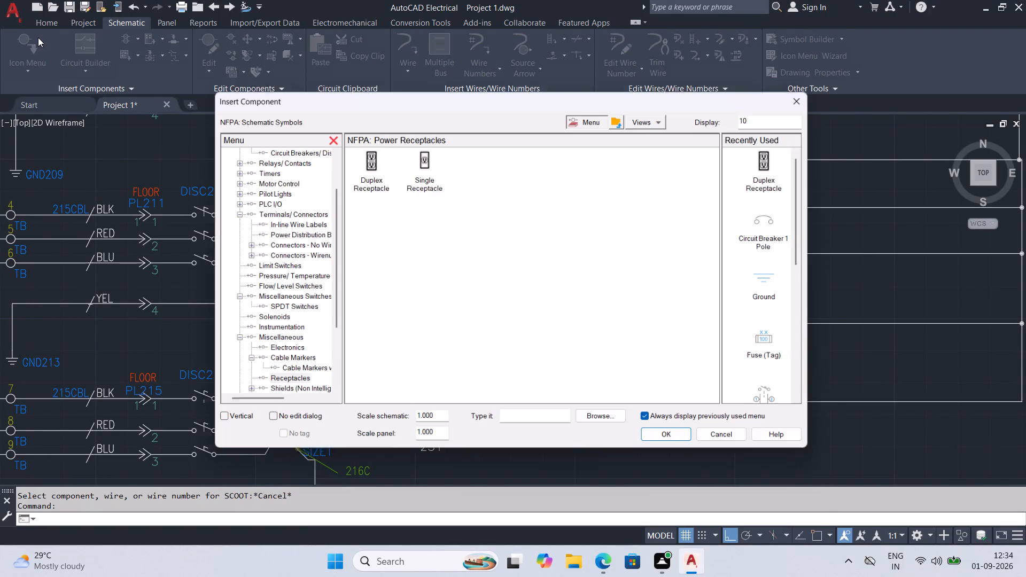
pyautogui.click(779, 169)
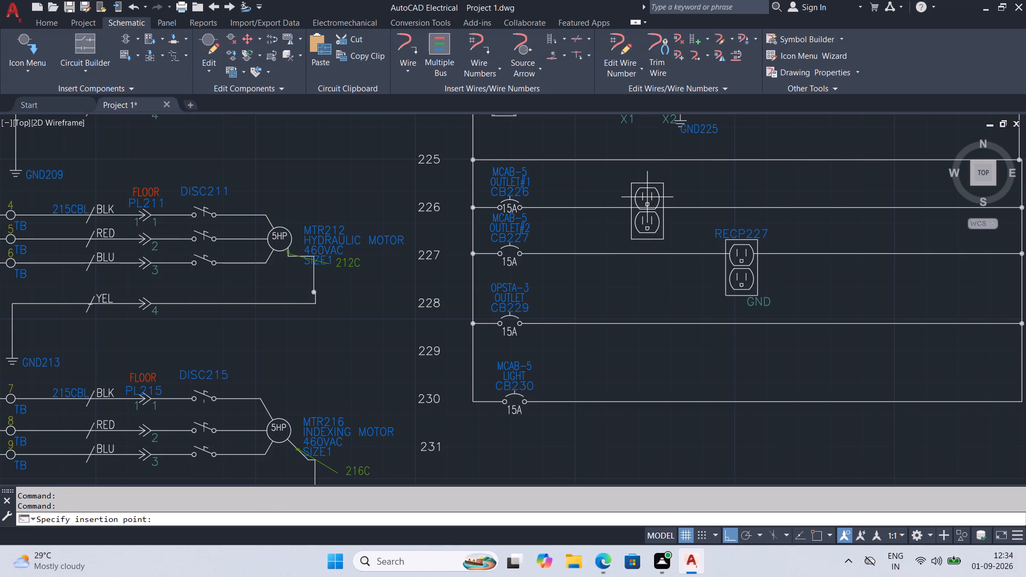
pyautogui.click(647, 193)
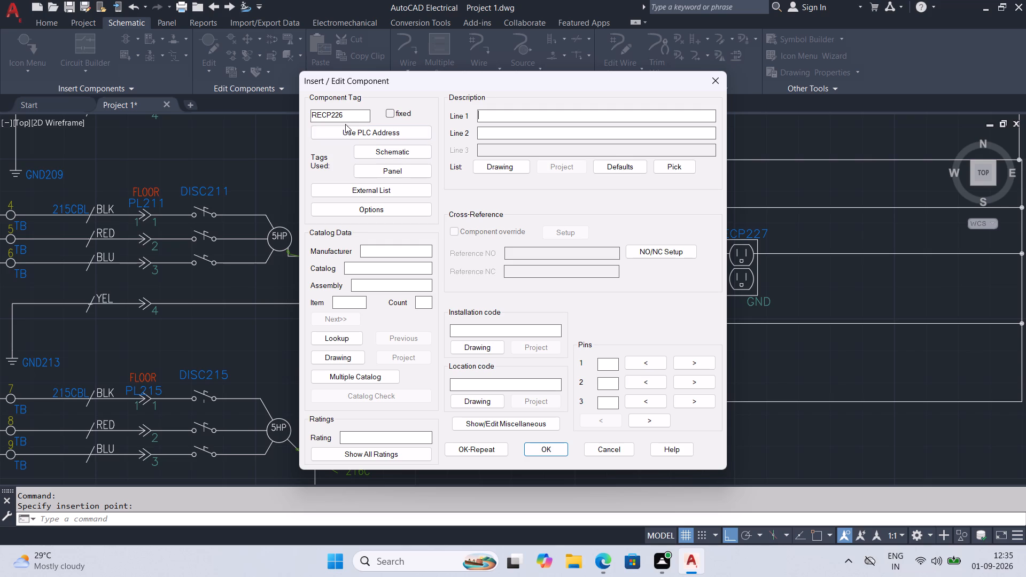
pyautogui.click(533, 451)
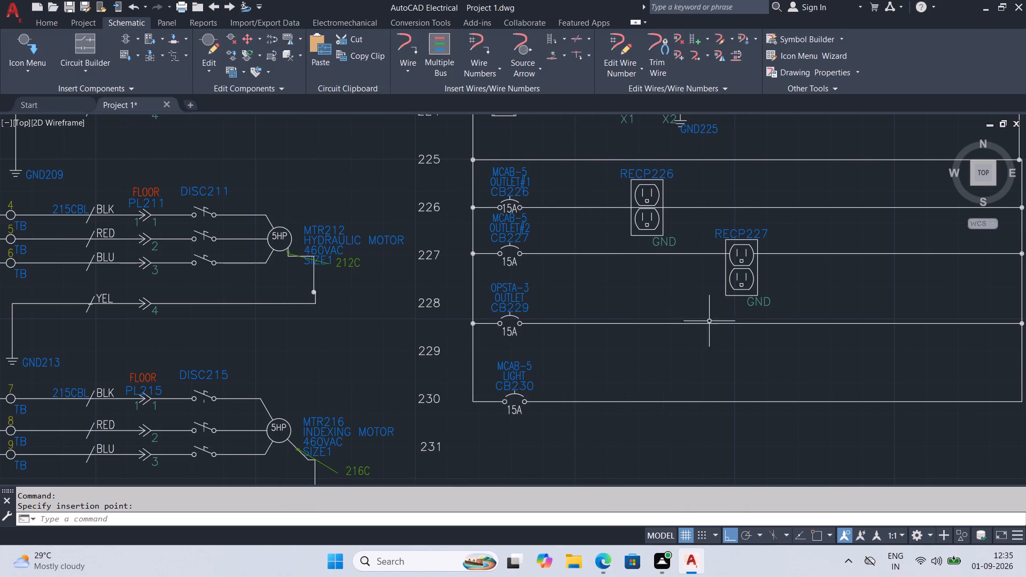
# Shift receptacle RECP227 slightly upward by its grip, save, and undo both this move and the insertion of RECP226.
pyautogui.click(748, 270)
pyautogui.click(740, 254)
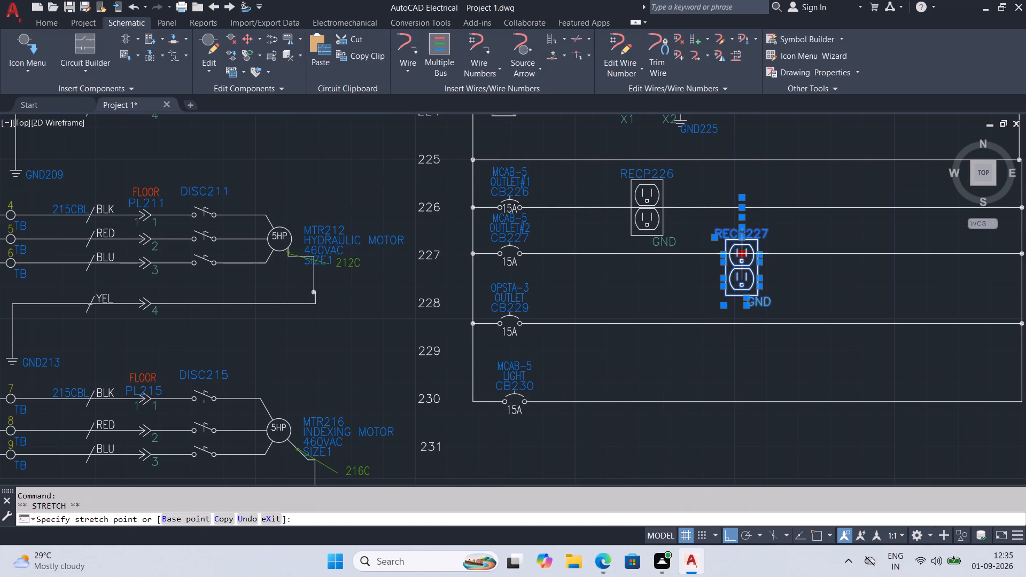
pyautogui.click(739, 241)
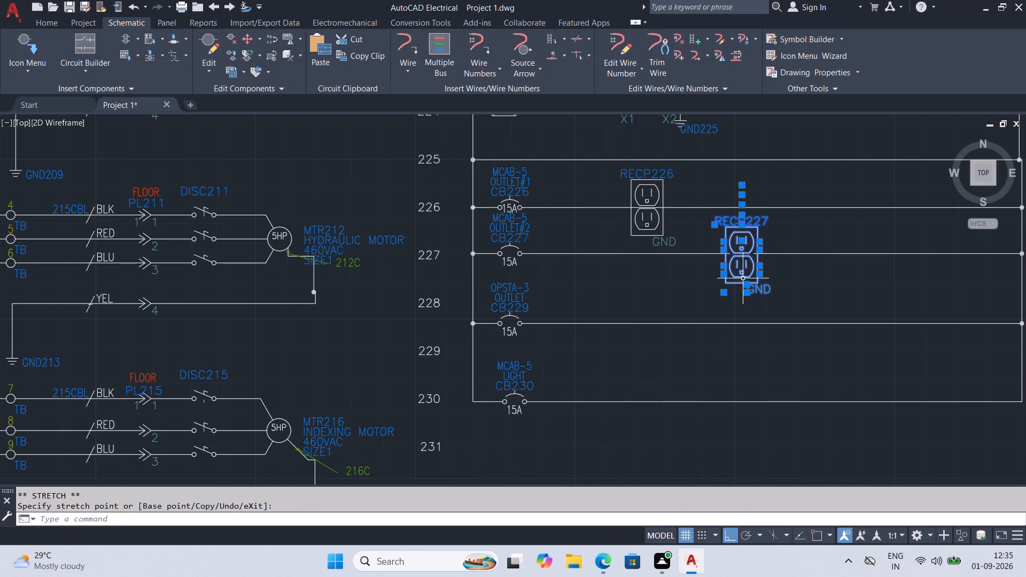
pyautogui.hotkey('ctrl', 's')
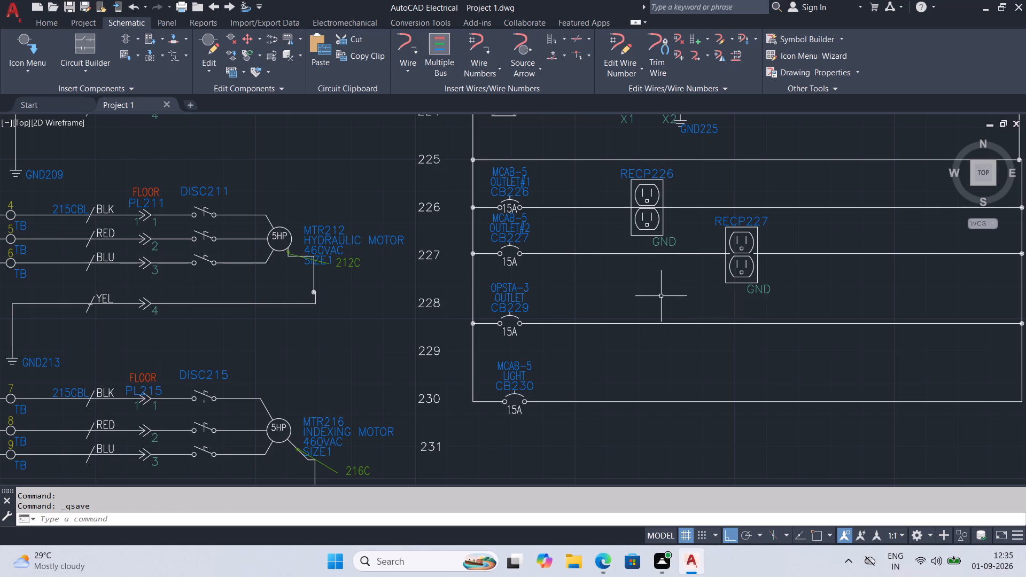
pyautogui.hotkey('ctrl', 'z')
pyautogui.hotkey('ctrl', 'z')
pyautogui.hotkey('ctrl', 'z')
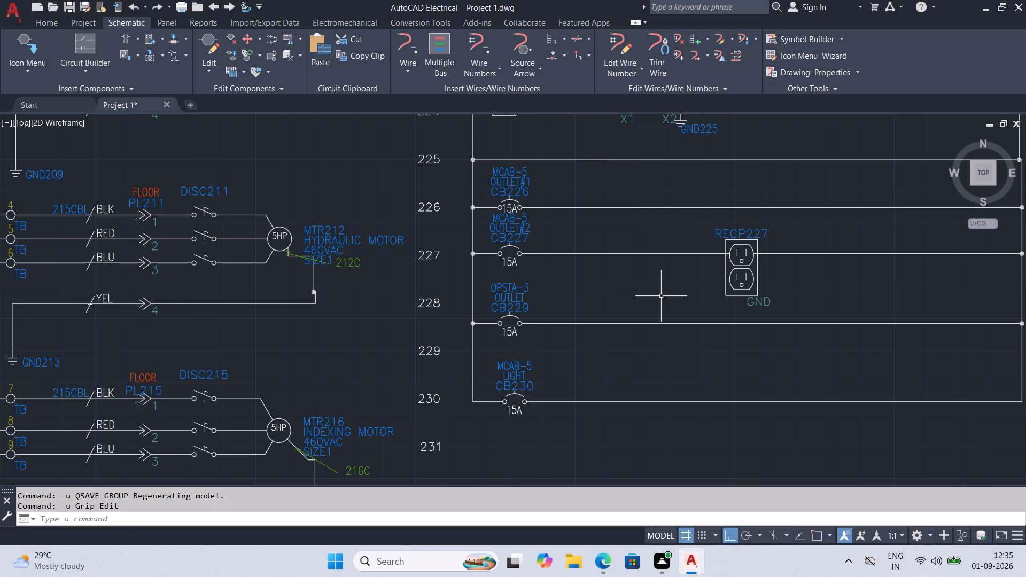
# Insert a duplex receptacle on CB226's wire, closer to the breaker than RECP227's position, accepting the default component data.
pyautogui.click(33, 51)
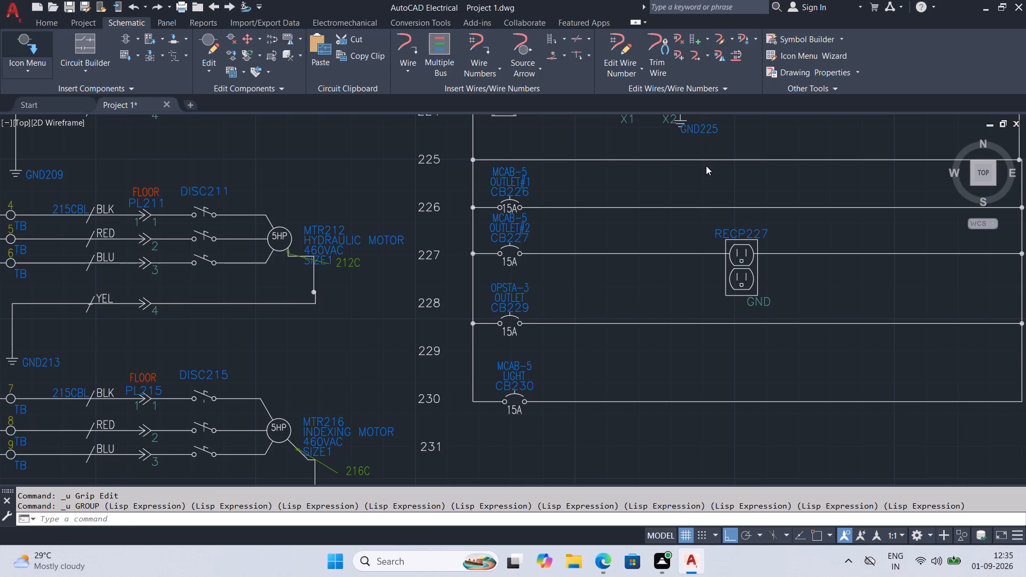
pyautogui.click(772, 164)
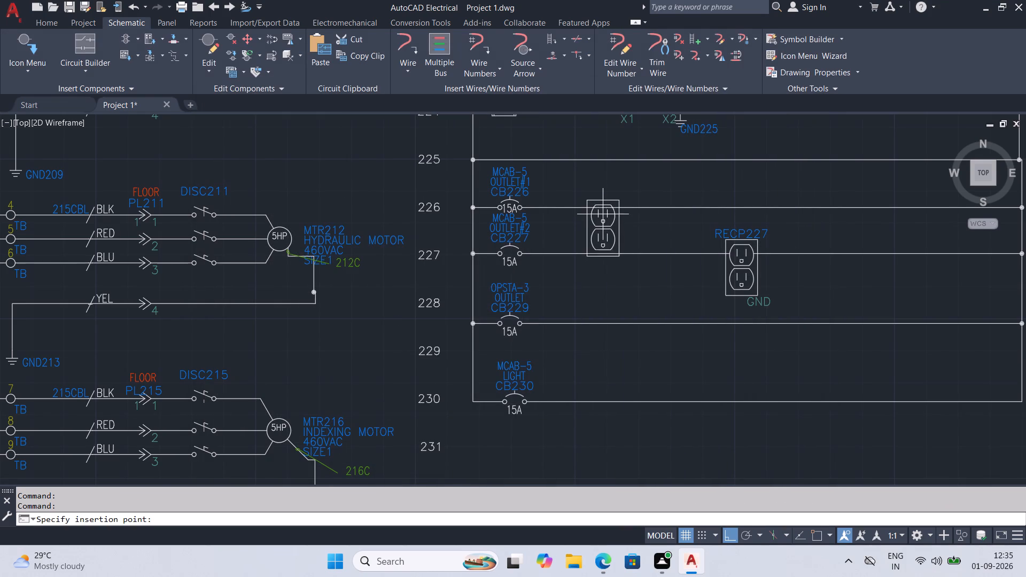
pyautogui.click(603, 208)
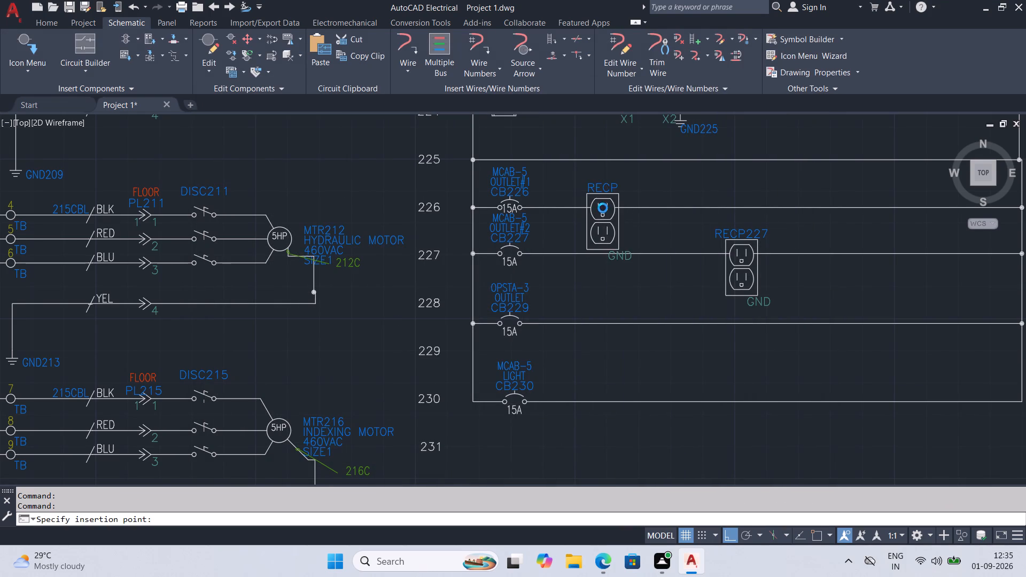
pyautogui.click(556, 444)
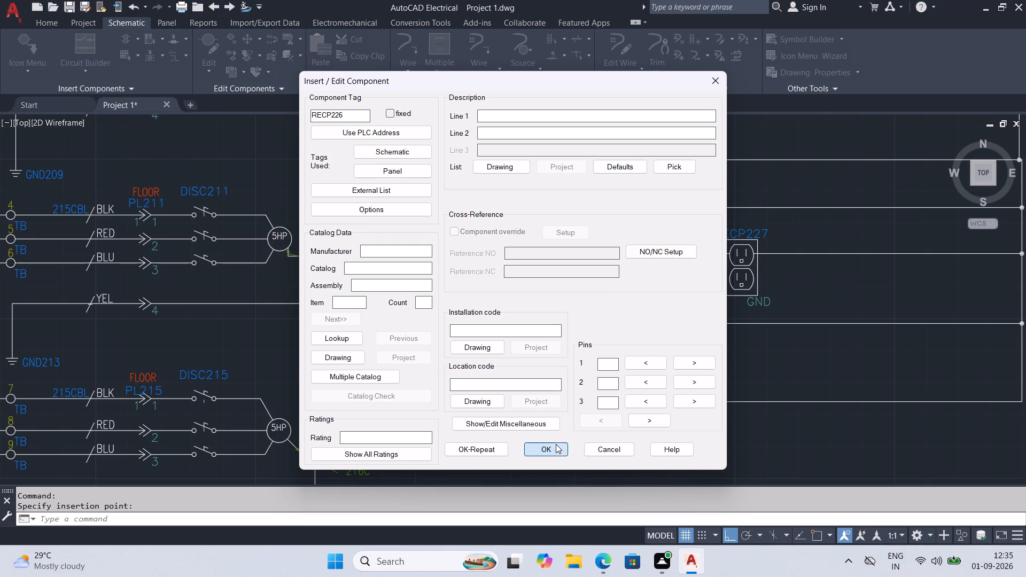
# Insert a duplex receptacle on CB229's wire, below RECP226, with the component tag RECP229.
pyautogui.click(24, 51)
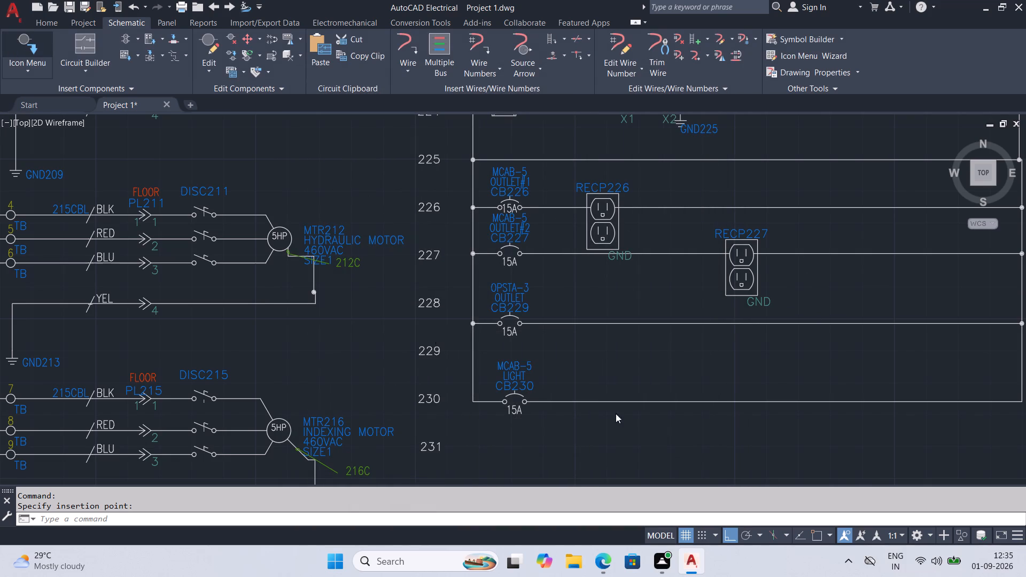
pyautogui.click(783, 172)
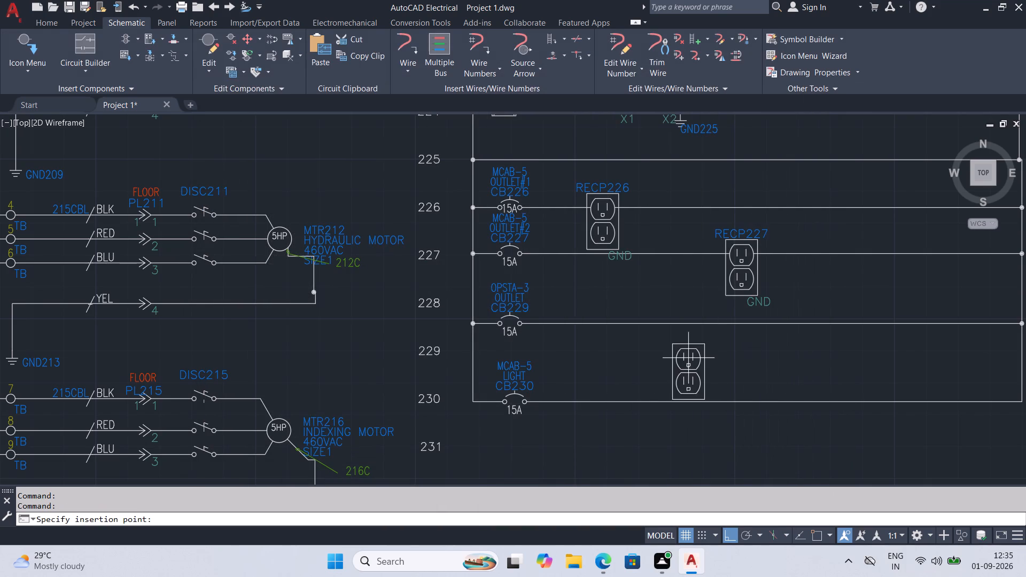
pyautogui.click(610, 324)
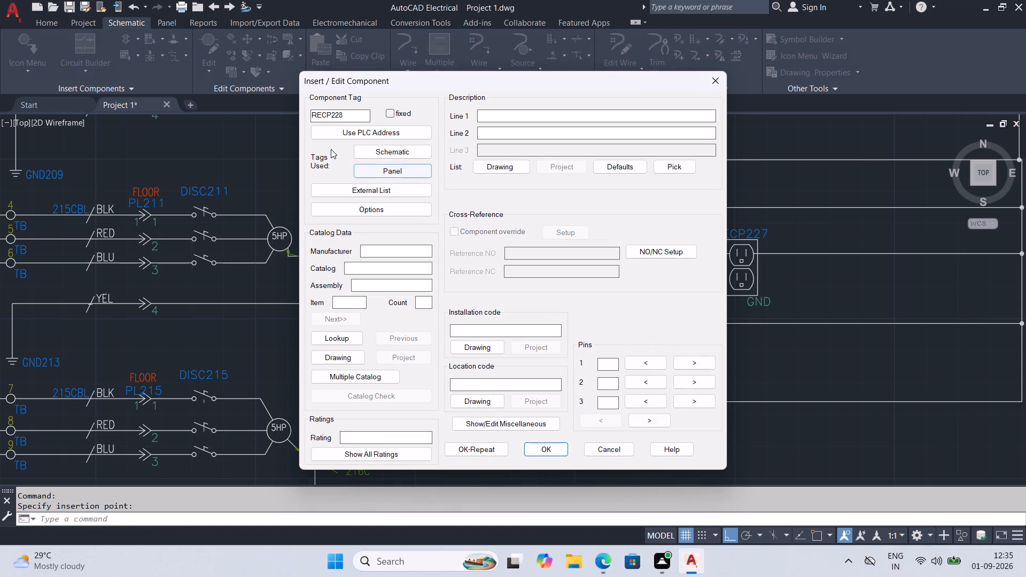
pyautogui.click(366, 119)
pyautogui.press('BackSpace')
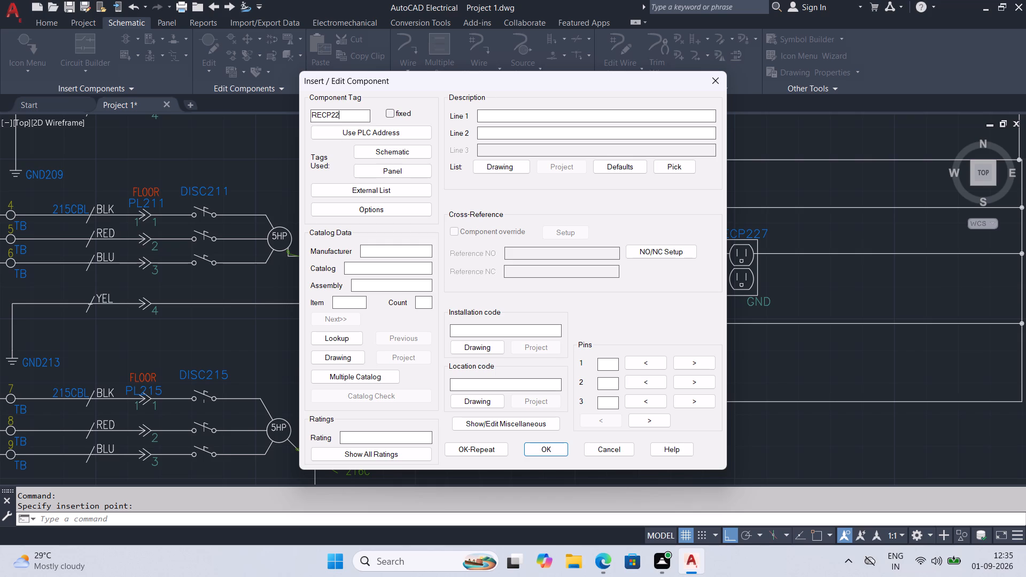
pyautogui.press('9')
pyautogui.click(545, 452)
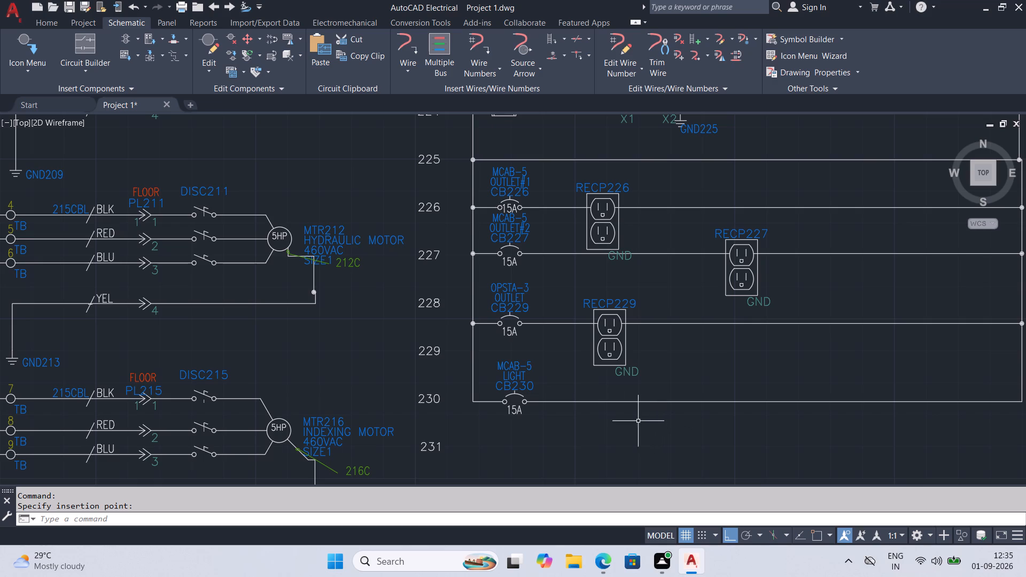
# Clear the GND value of receptacle RECP226's TERM06 attribute.
pyautogui.doubleClick(629, 258)
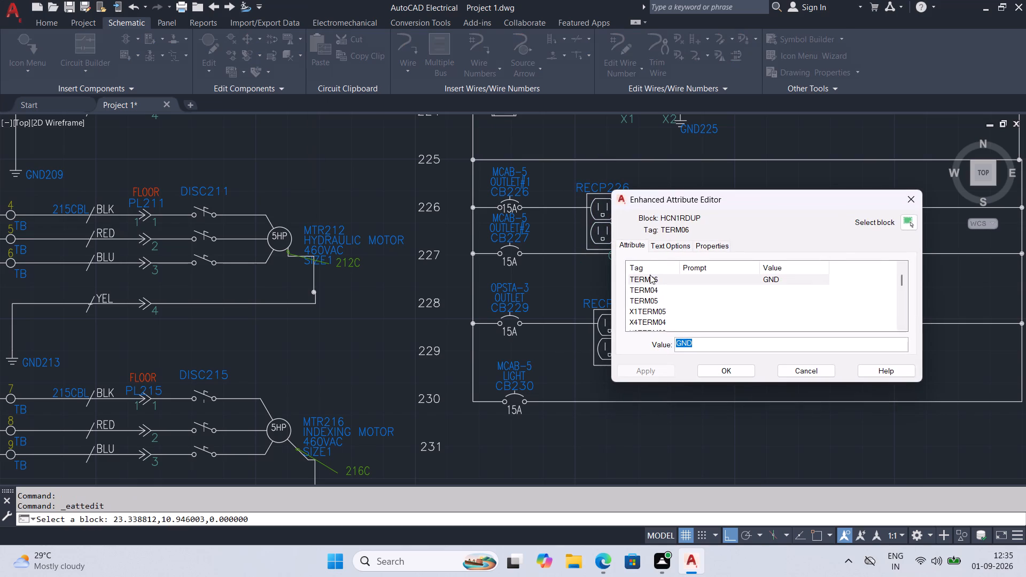
pyautogui.press('Delete')
# Set receptacle RECP226's LOC attribute to MCAB5 and apply the attribute changes.
pyautogui.scroll(4, 666, 308)
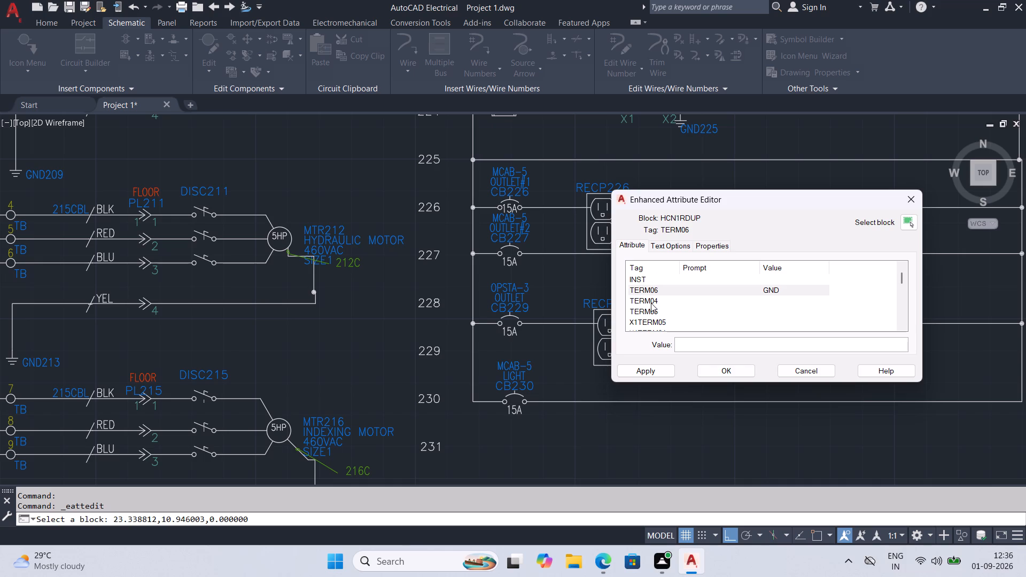
pyautogui.scroll(-4, 656, 303)
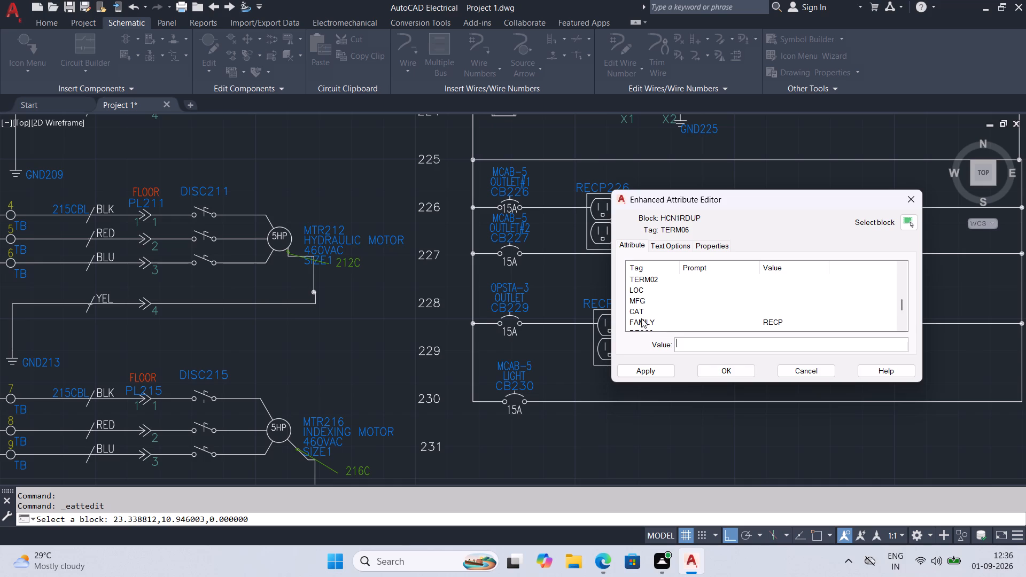
pyautogui.scroll(-1, 651, 291)
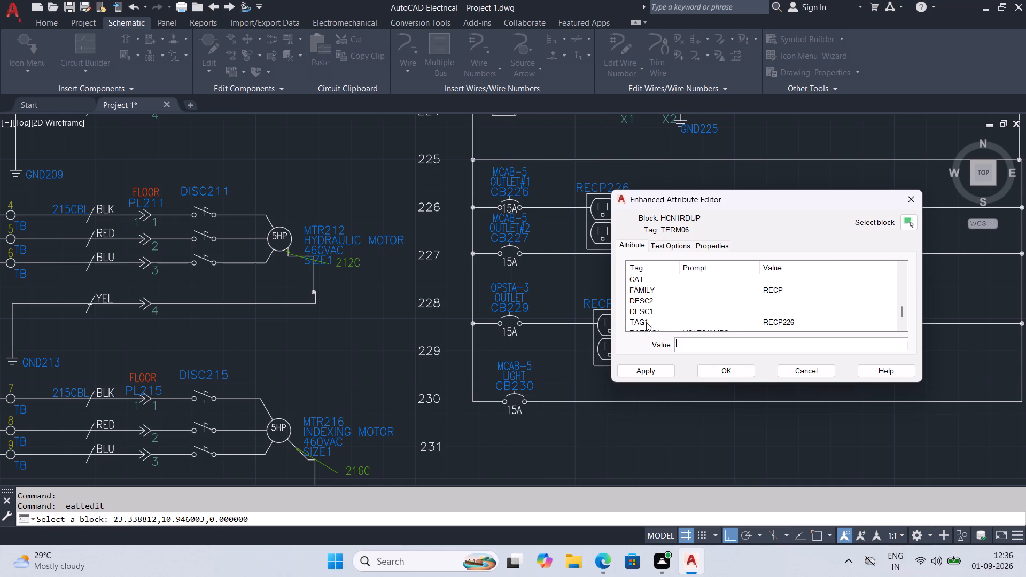
pyautogui.click(646, 322)
pyautogui.scroll(-2, 651, 316)
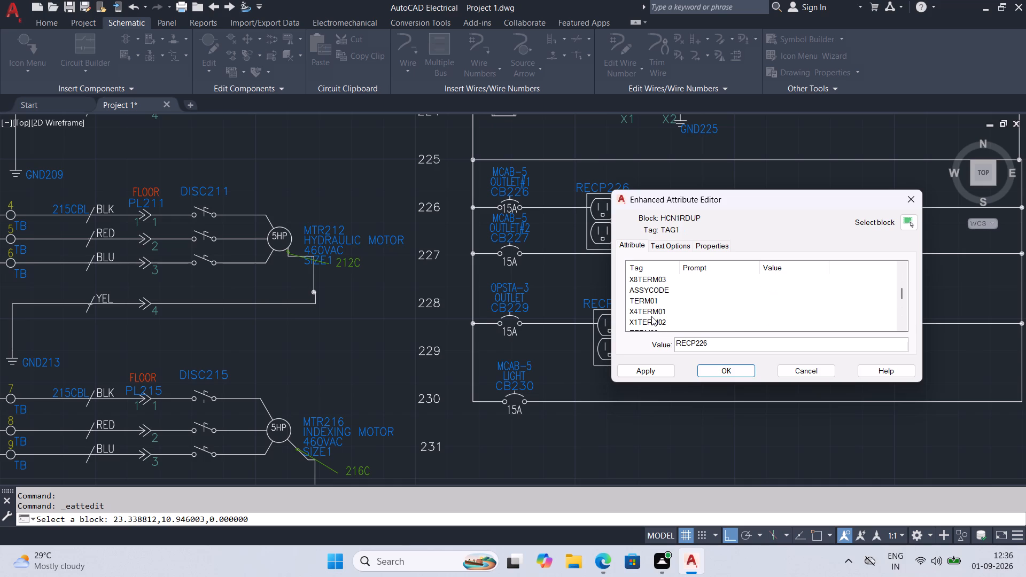
pyautogui.scroll(5, 652, 316)
pyautogui.scroll(-5, 652, 316)
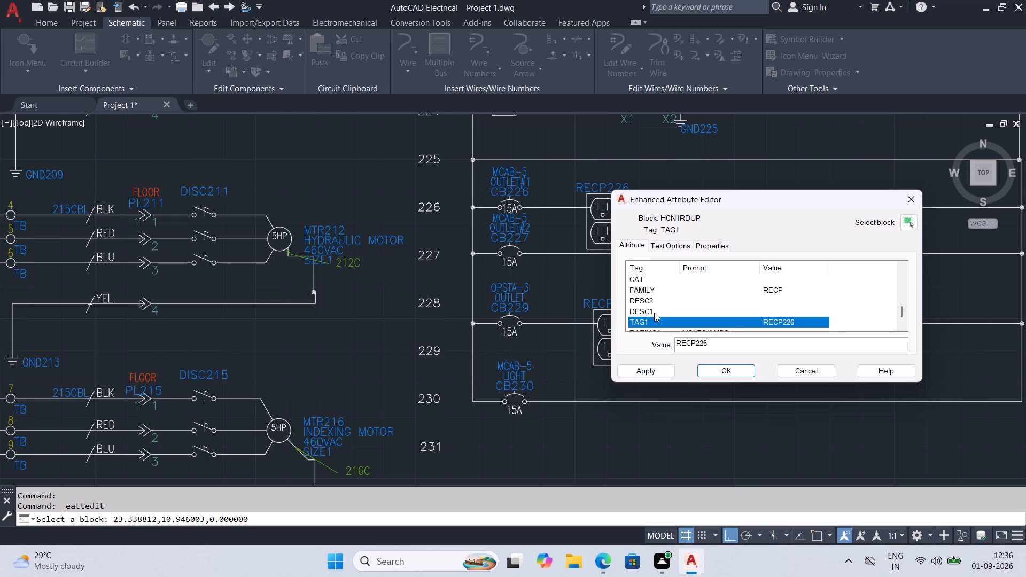
pyautogui.scroll(1, 652, 309)
pyautogui.click(640, 291)
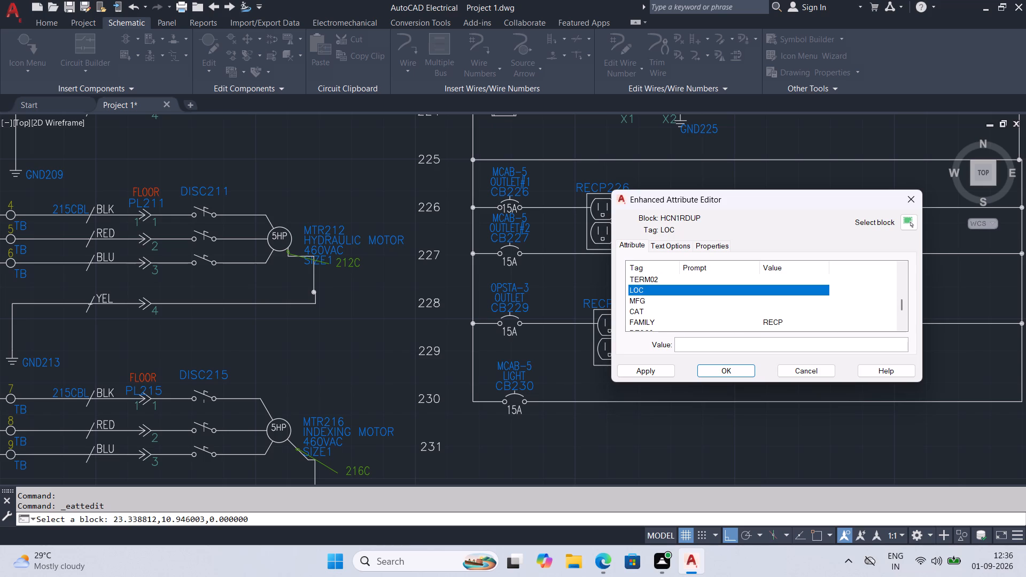
pyautogui.click(681, 344)
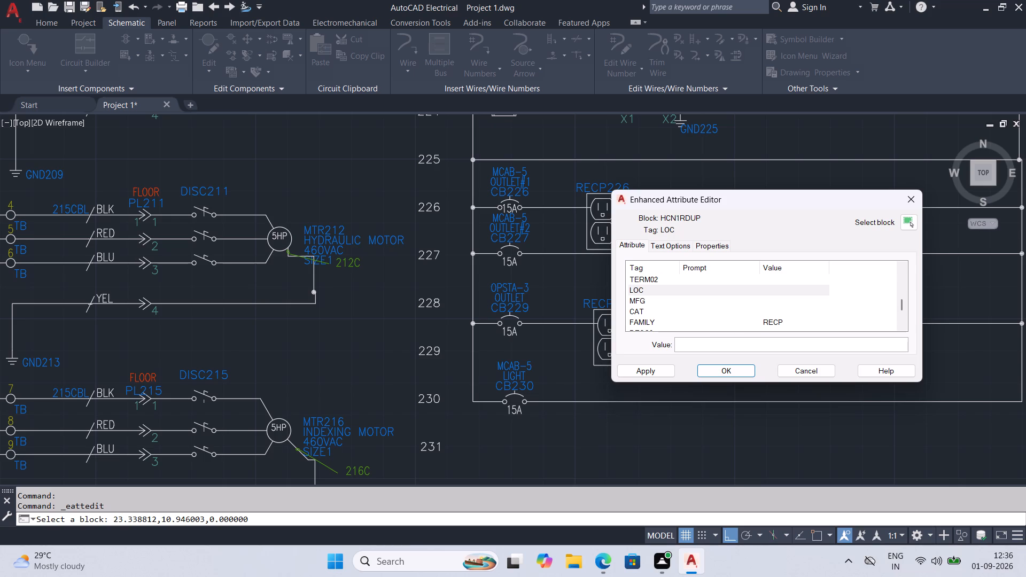
pyautogui.write('MCAB5')
pyautogui.click(656, 369)
pyautogui.moveTo(752, 204); pyautogui.dragTo(802, 229)
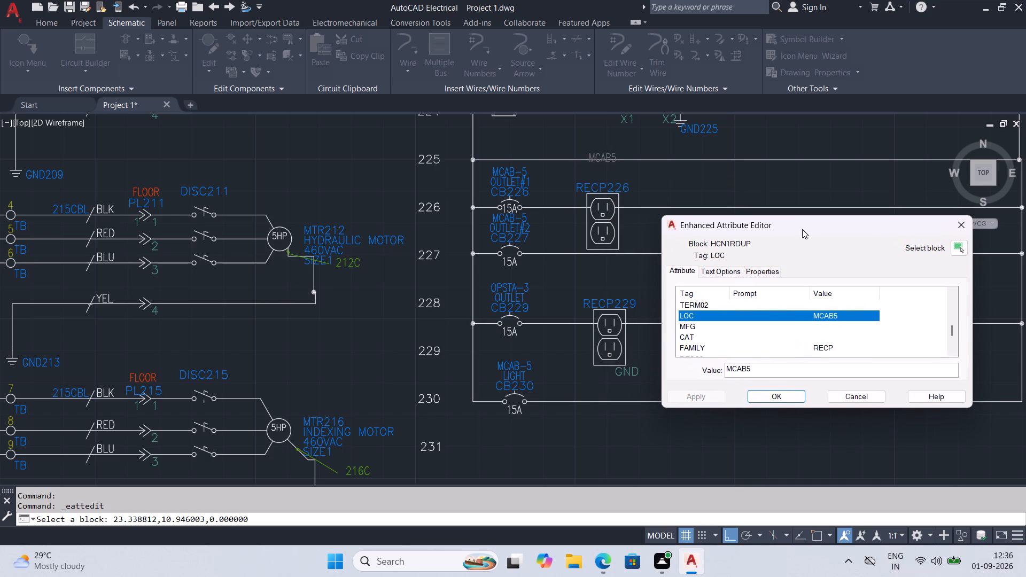
pyautogui.moveTo(802, 229); pyautogui.dragTo(784, 213)
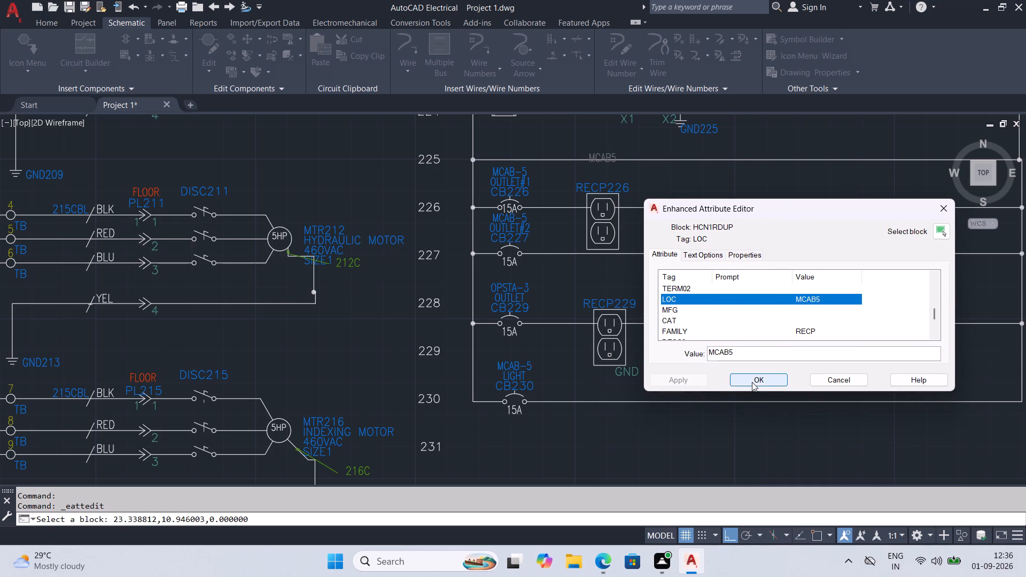
pyautogui.click(752, 382)
# Move RECP226's MCAB5 location text down to just above its tag, and save the drawing.
pyautogui.click(601, 155)
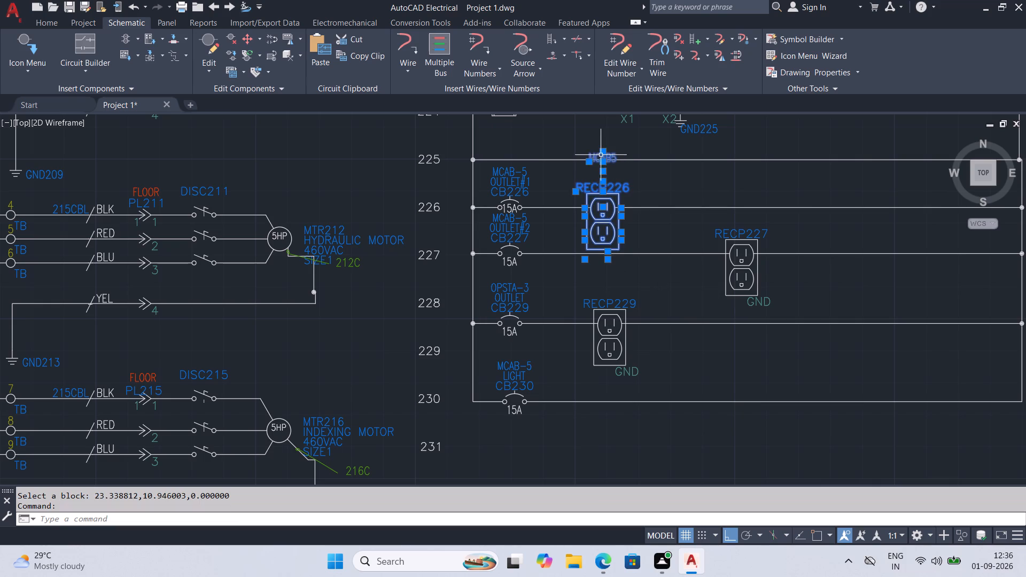
pyautogui.click(604, 163)
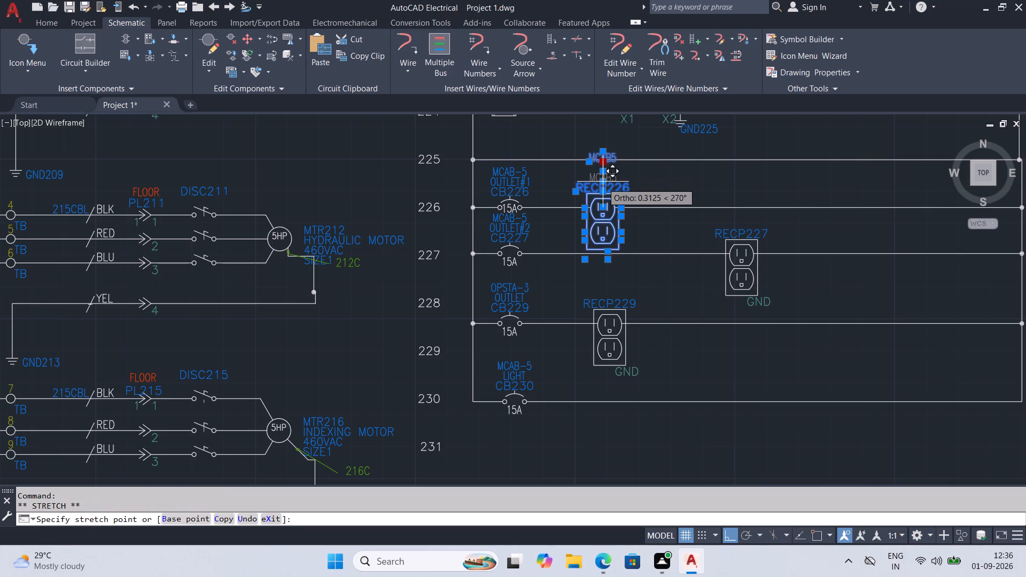
pyautogui.click(602, 176)
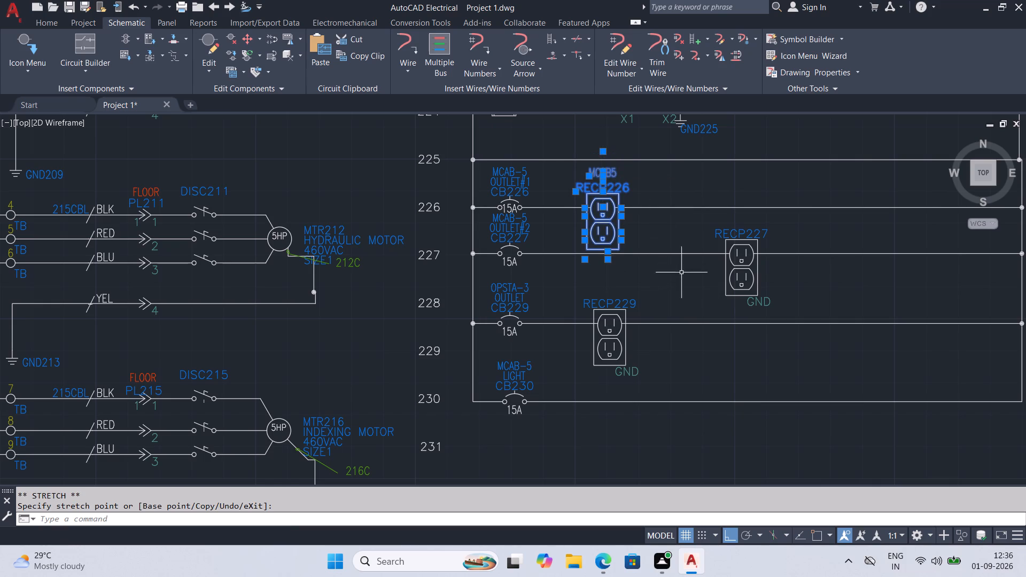
pyautogui.hotkey('ctrl', 's')
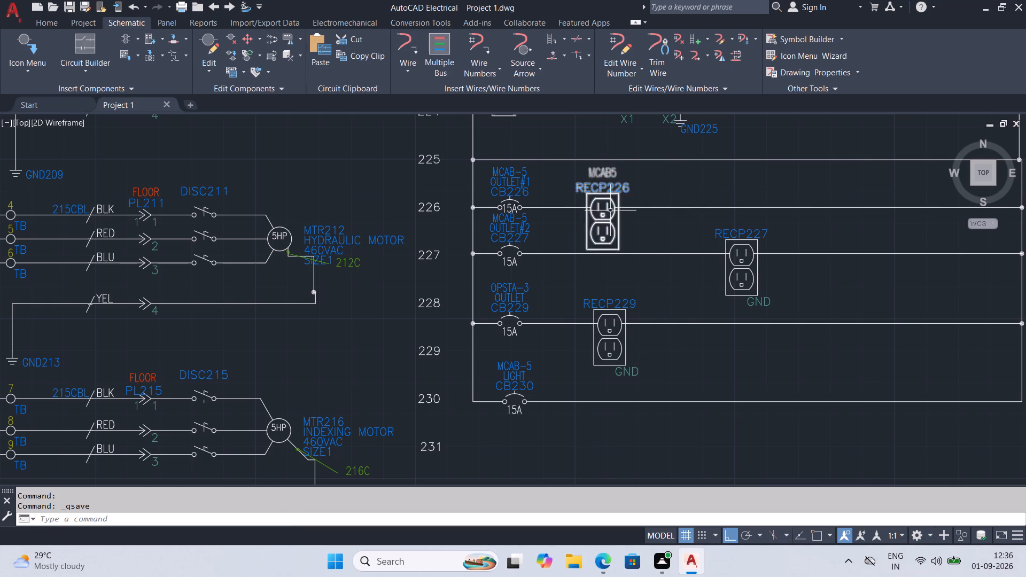
# Set receptacle RECP229's LOC attribute to MCAB5.
pyautogui.doubleClick(623, 301)
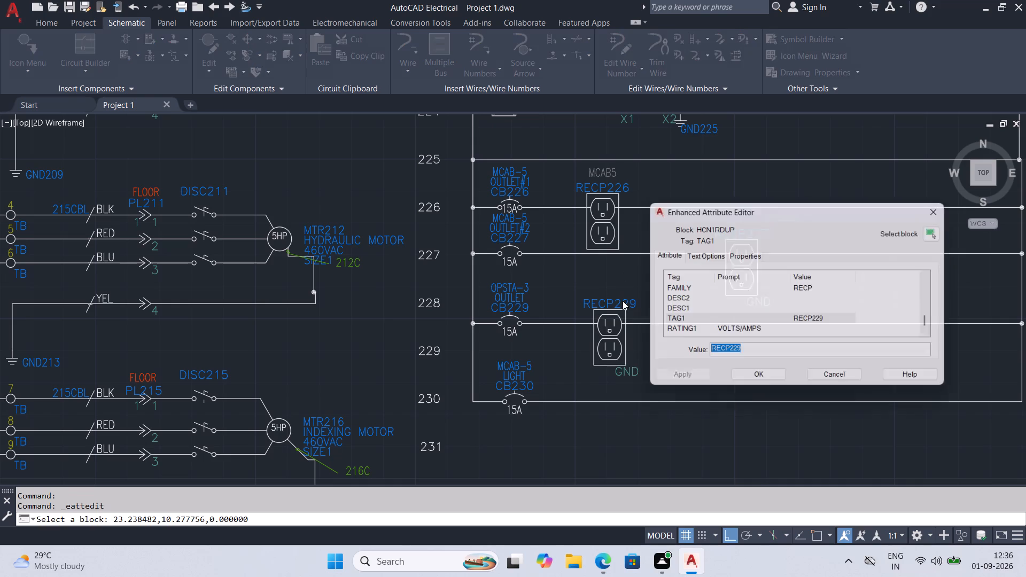
pyautogui.scroll(-2, 701, 321)
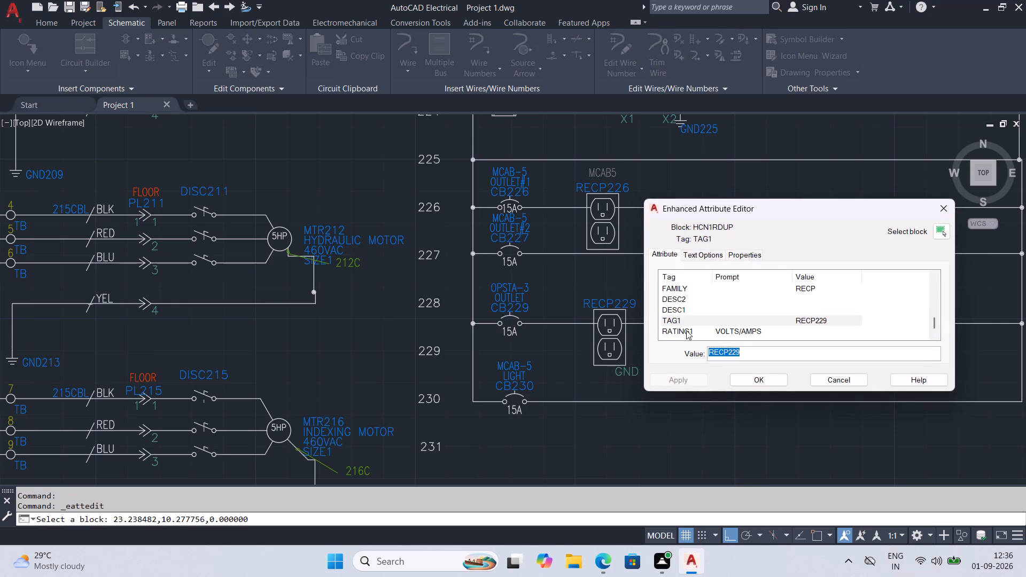
pyautogui.scroll(-2, 673, 334)
pyautogui.scroll(1, 677, 330)
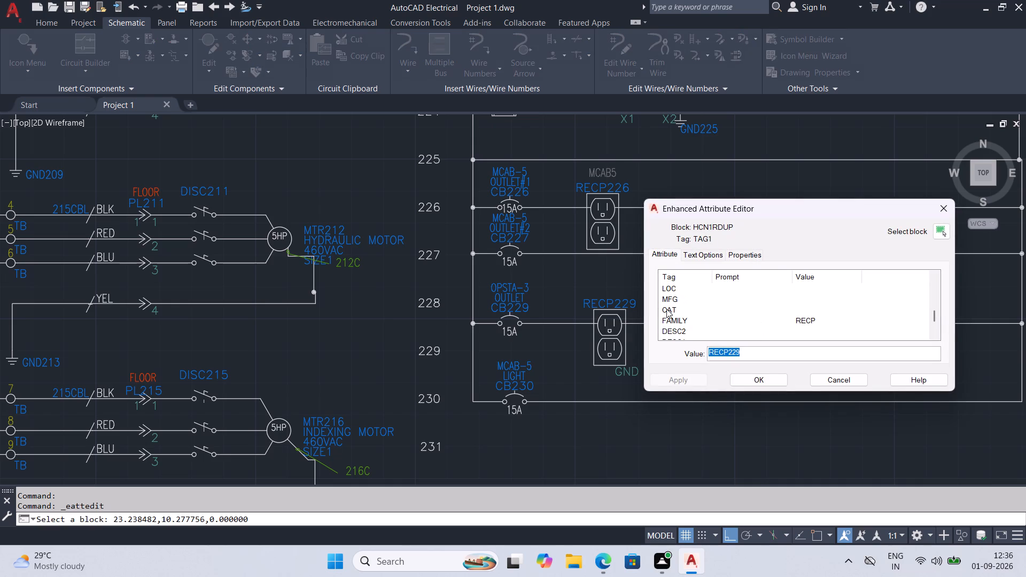
pyautogui.click(665, 290)
pyautogui.click(732, 355)
pyautogui.write('MCAB5')
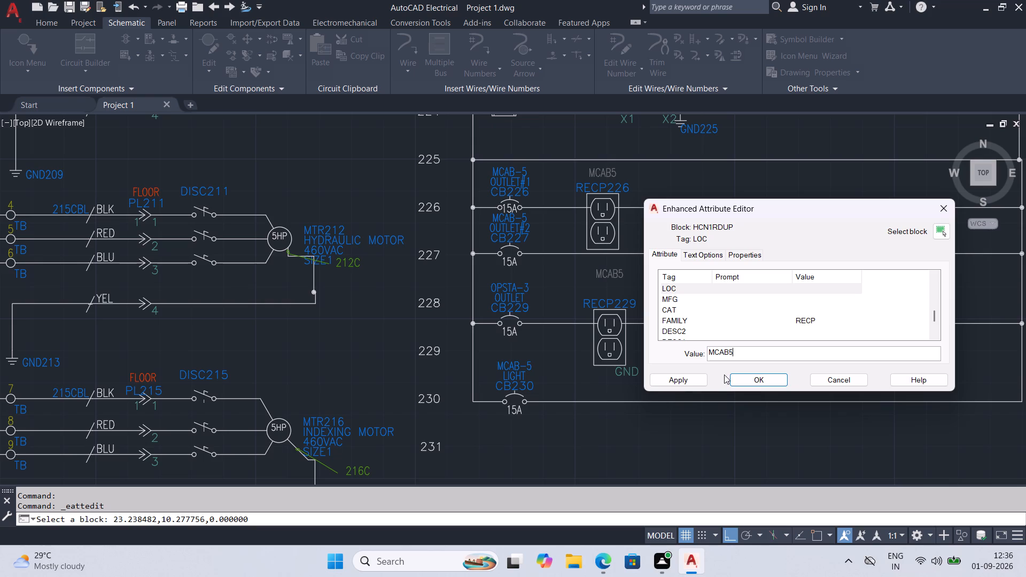
pyautogui.click(694, 383)
pyautogui.click(746, 378)
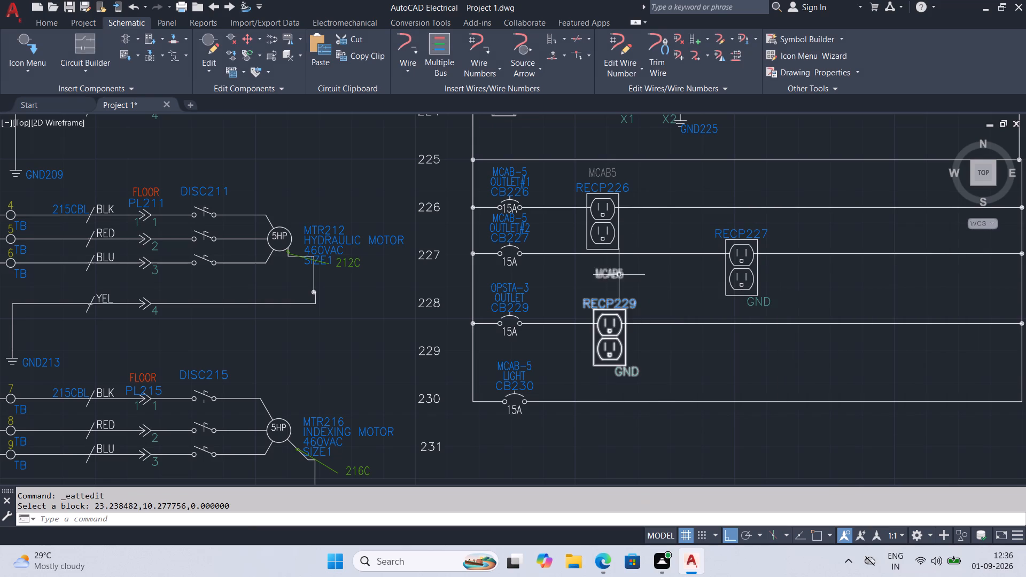
# Move RECP229's MCAB5 location text down to just above its tag, and save the drawing.
pyautogui.click(613, 277)
pyautogui.click(611, 269)
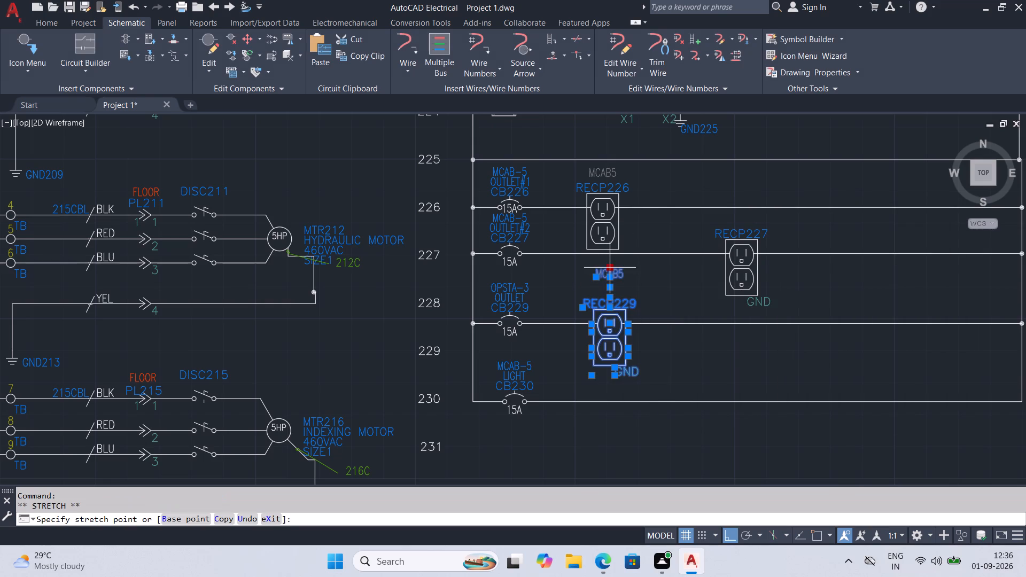
pyautogui.click(607, 295)
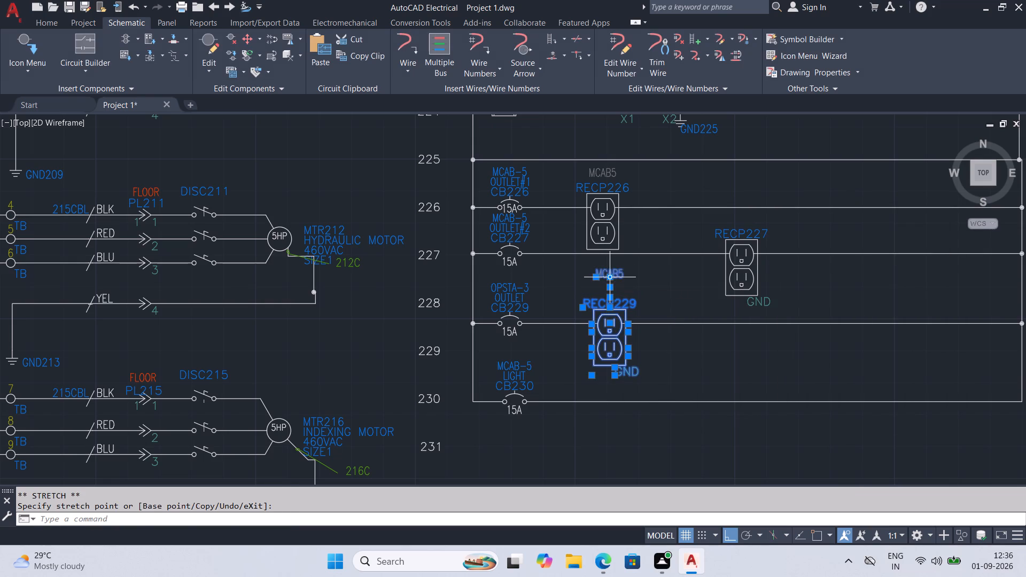
pyautogui.click(611, 277)
pyautogui.click(607, 294)
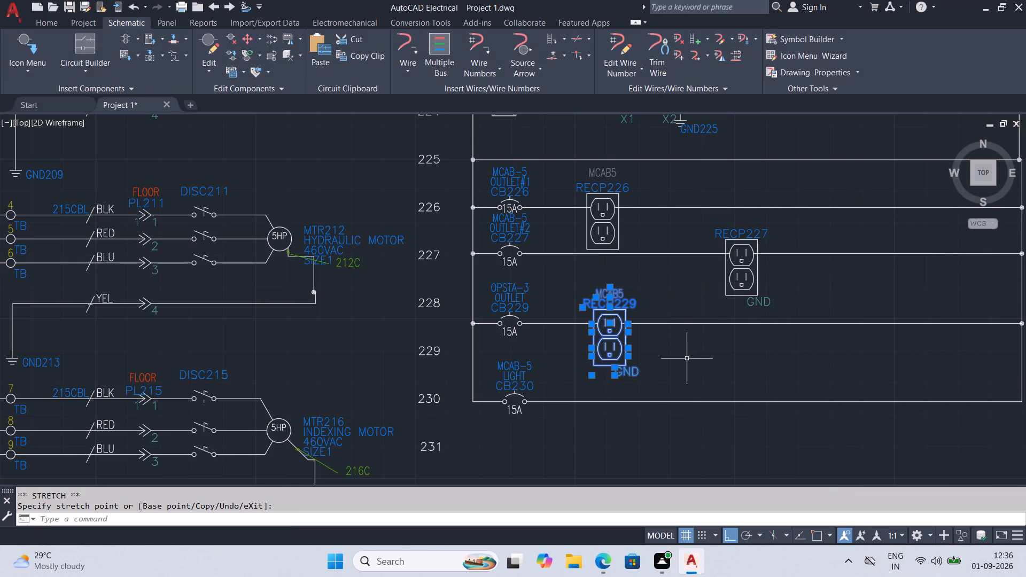
pyautogui.hotkey('ctrl', 's')
# Set receptacle RECP227's LOC attribute to MCAB5 and apply the attribute changes.
pyautogui.doubleClick(749, 232)
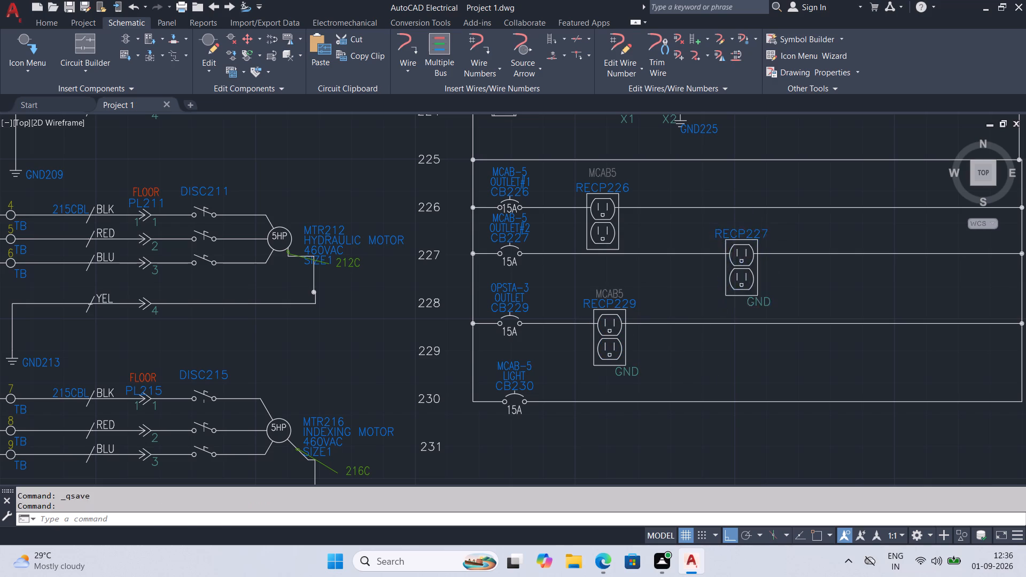
pyautogui.scroll(-1, 699, 329)
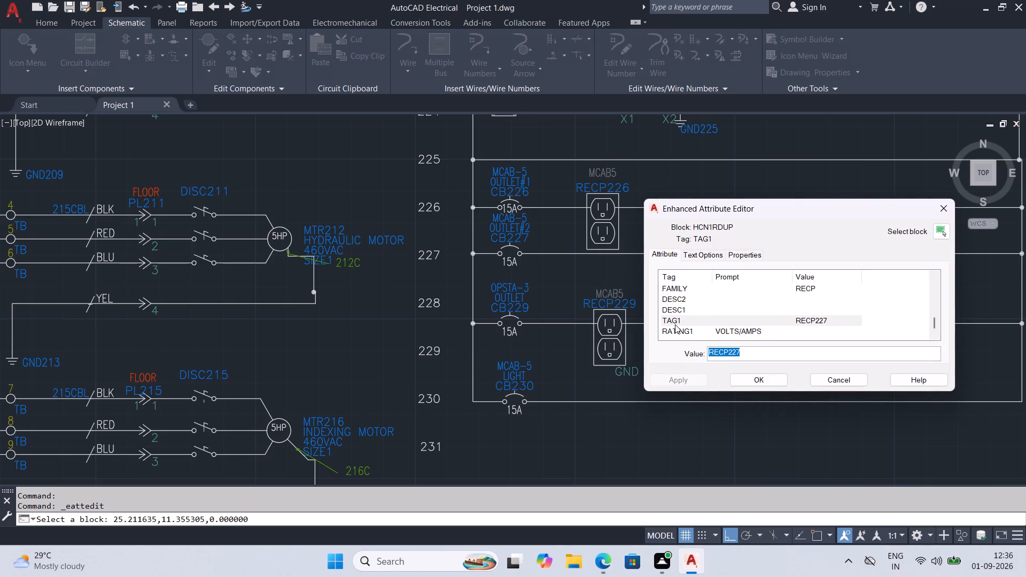
pyautogui.scroll(1, 675, 324)
pyautogui.click(672, 290)
pyautogui.click(714, 352)
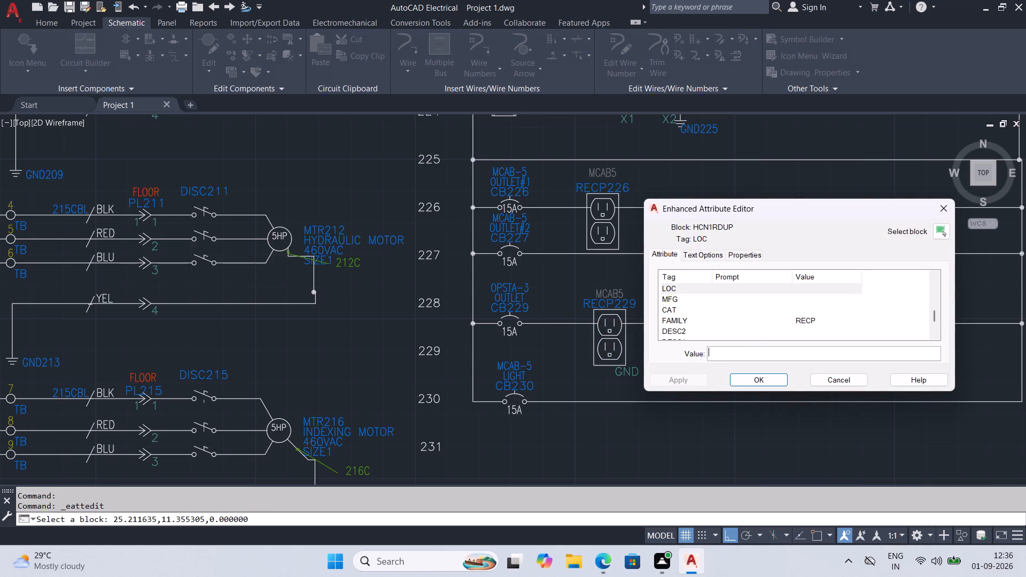
pyautogui.write('MCAB')
pyautogui.press('5')
pyautogui.click(689, 378)
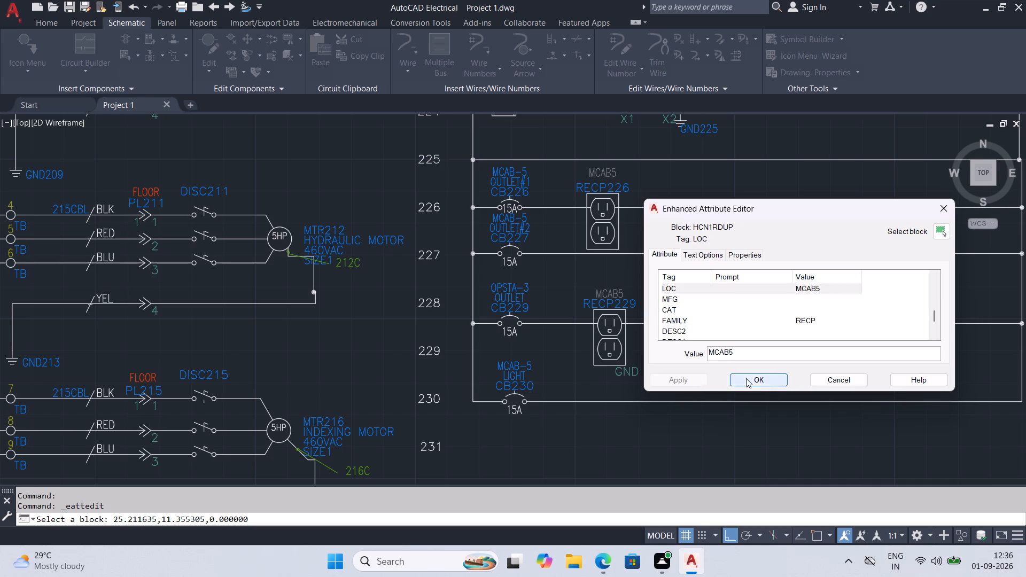
pyautogui.click(746, 378)
# Move RECP227's MCAB5 location text down to just above its tag, and save the drawing.
pyautogui.click(735, 204)
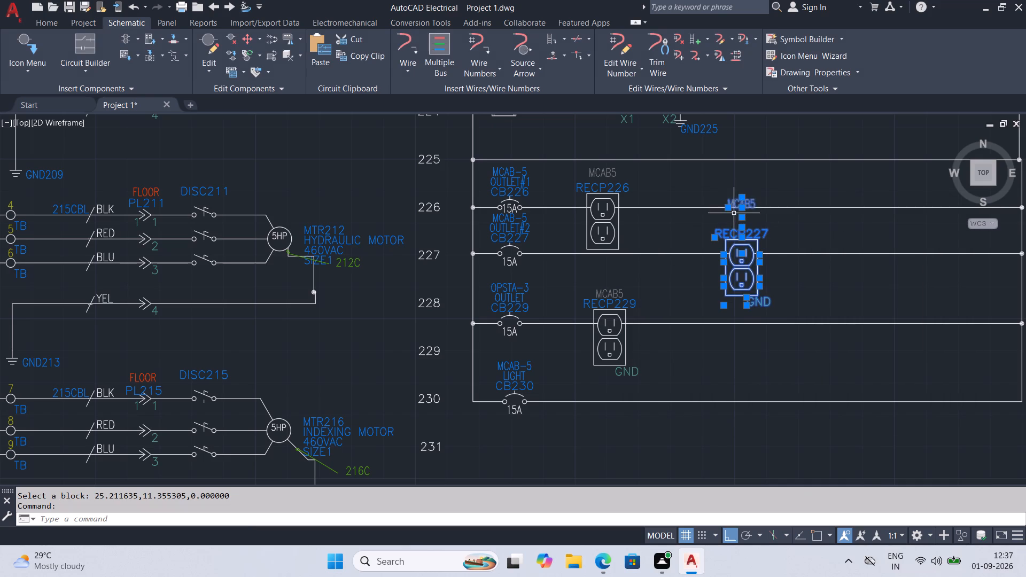
pyautogui.click(743, 208)
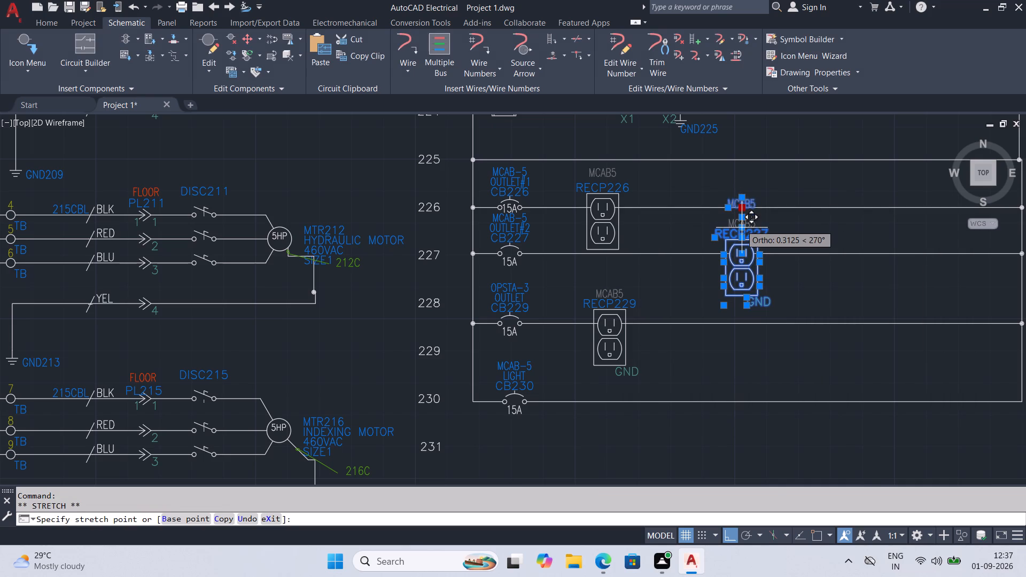
pyautogui.click(740, 224)
pyautogui.hotkey('ctrl', 's')
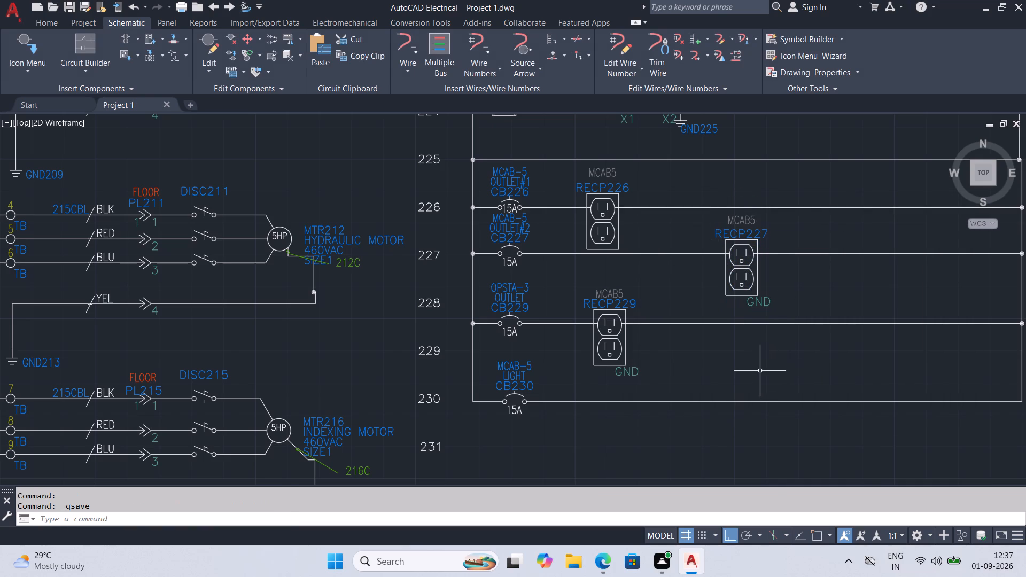
# Clear the GND value of the TERM06 attribute on receptacles RECP227 and RECP229.
pyautogui.doubleClick(766, 302)
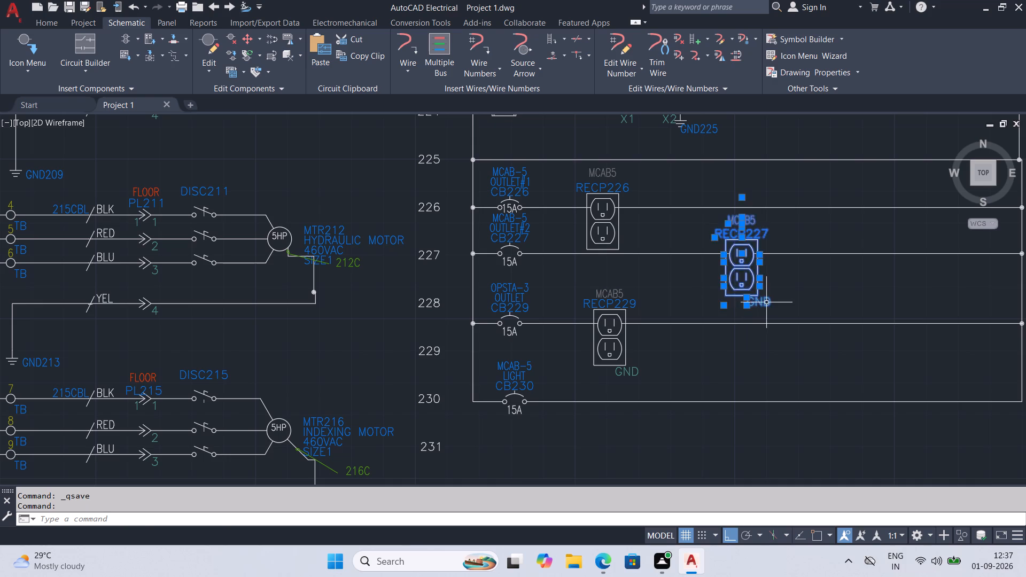
pyautogui.press('Delete')
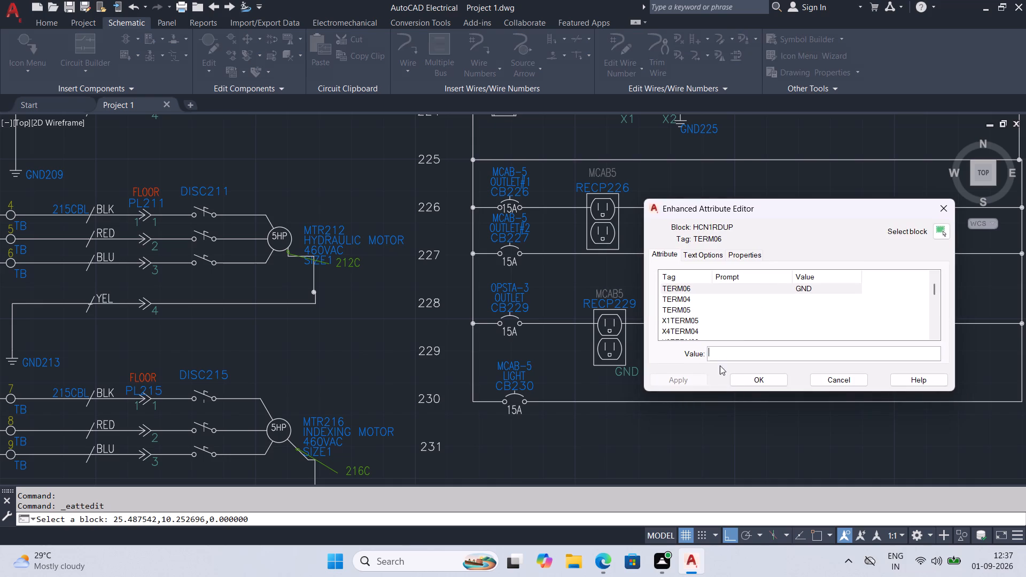
pyautogui.click(744, 378)
pyautogui.doubleClick(638, 377)
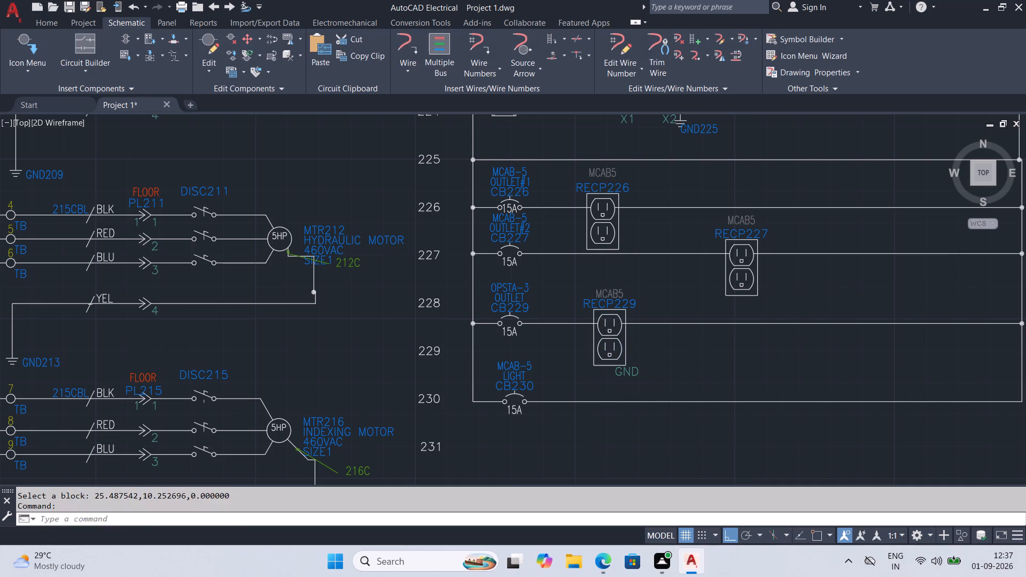
pyautogui.press('Delete')
pyautogui.click(756, 379)
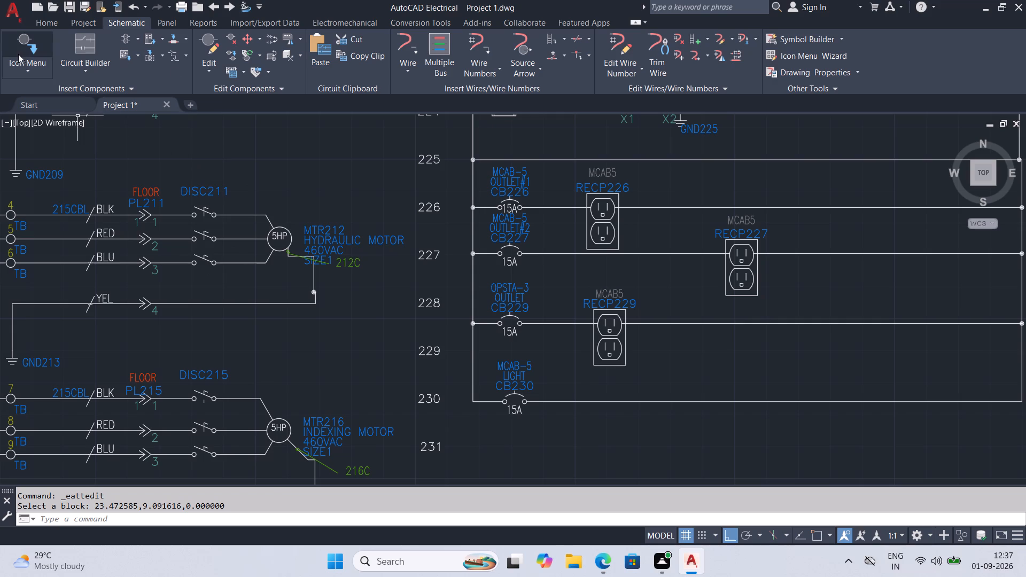
# Insert a Ground symbol against the lower right side of each duplex receptacle RECP226, RECP227 and RECP229, keeping the default tags.
pyautogui.click(15, 50)
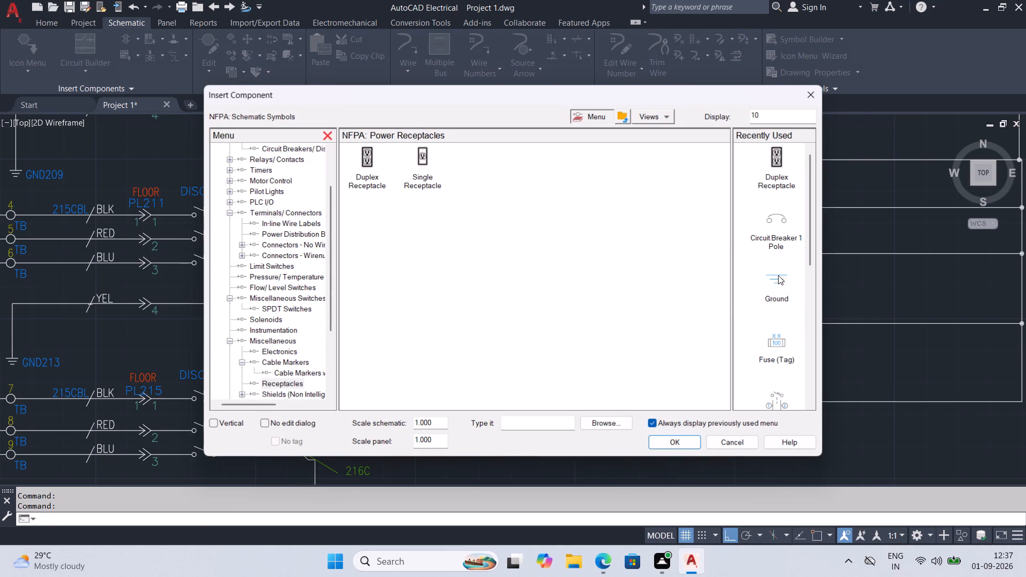
pyautogui.scroll(-1, 792, 314)
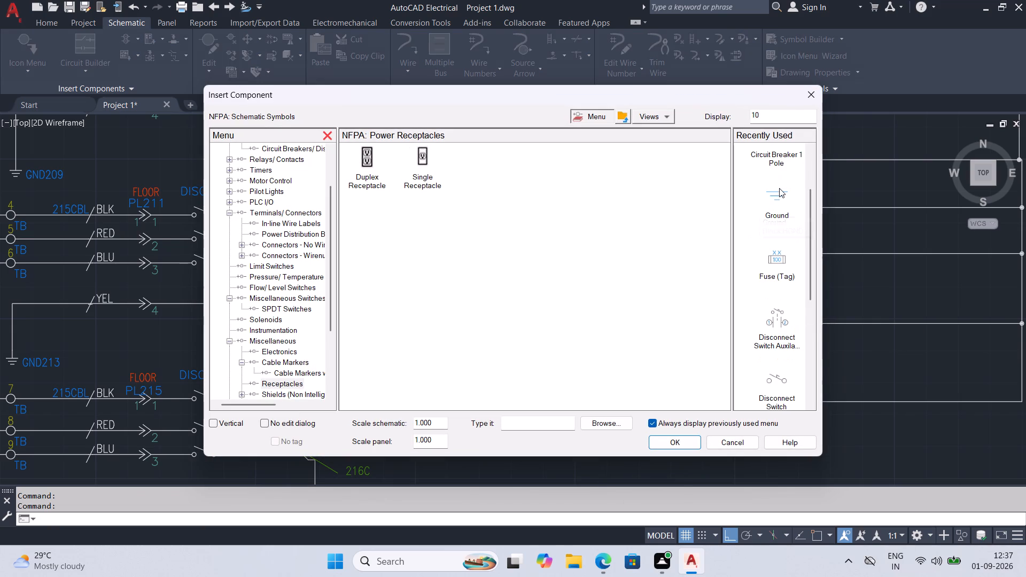
pyautogui.click(776, 201)
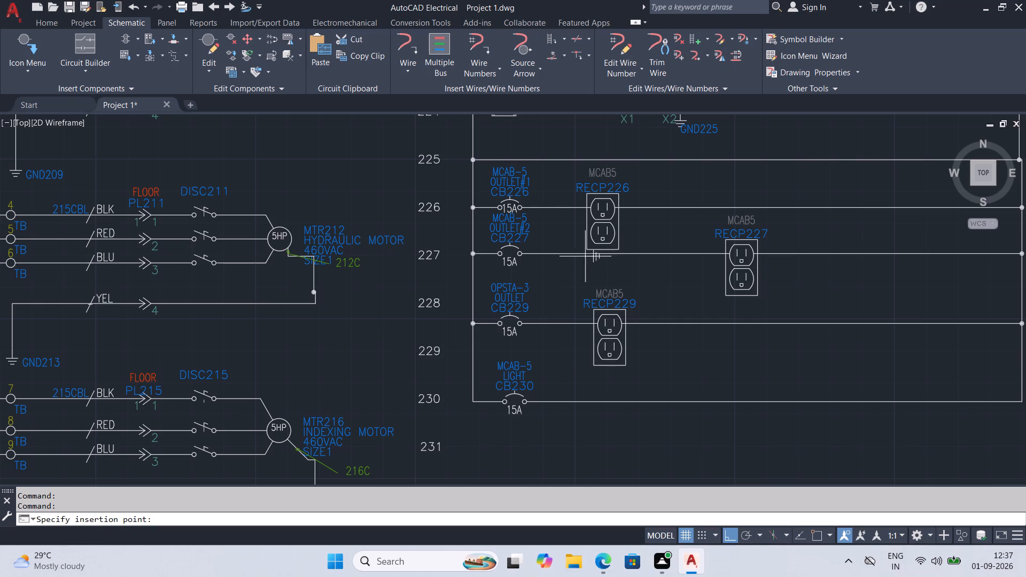
pyautogui.moveTo(619, 231); pyautogui.dragTo(632, 231)
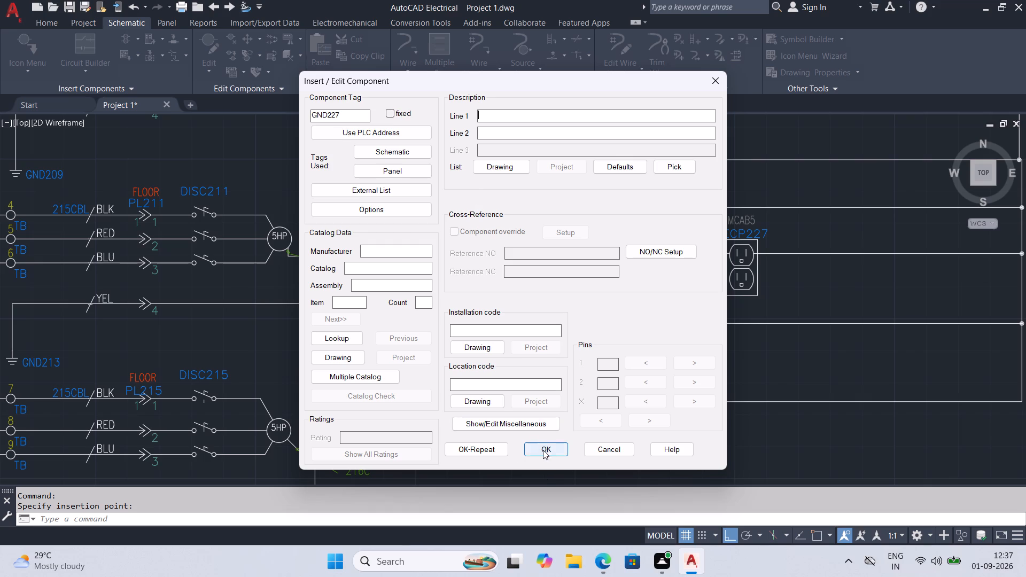
pyautogui.click(482, 451)
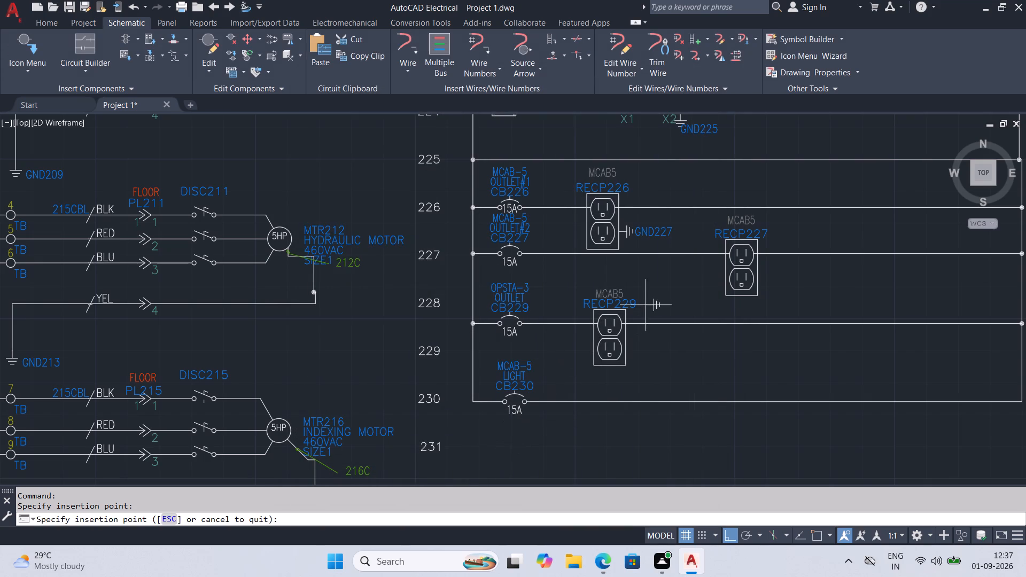
pyautogui.click(760, 283)
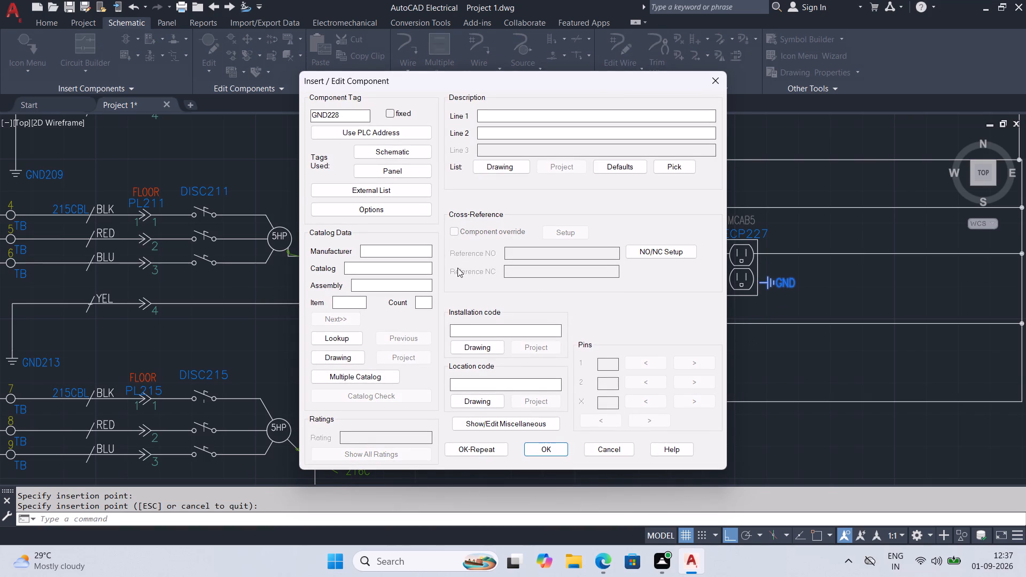
pyautogui.click(501, 446)
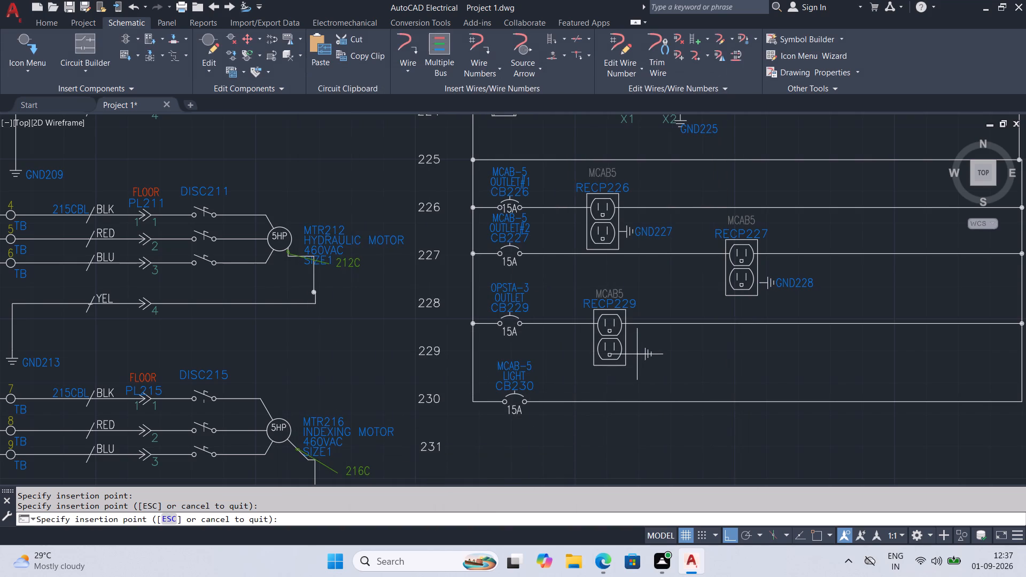
pyautogui.click(626, 350)
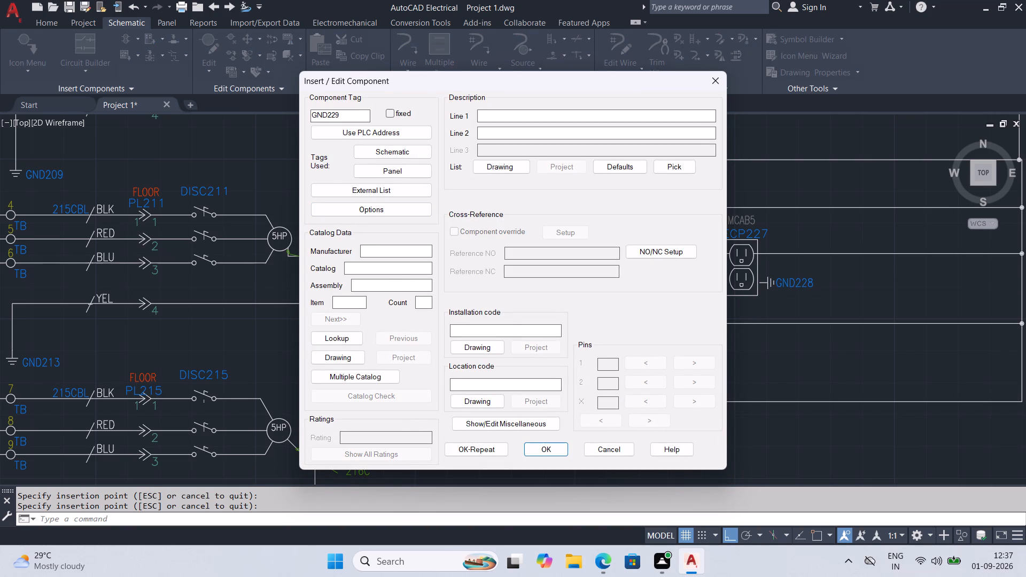
pyautogui.click(533, 450)
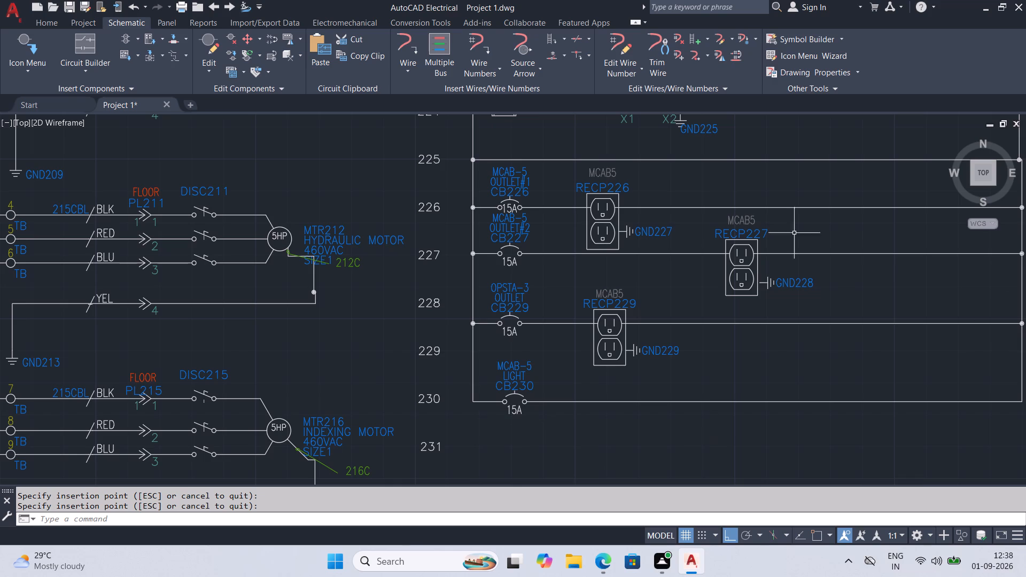
# Place a Limit Switch NC Held Open symbol on the rung 230 wire, between breaker CB230 and the far vertical wire.
pyautogui.click(9, 52)
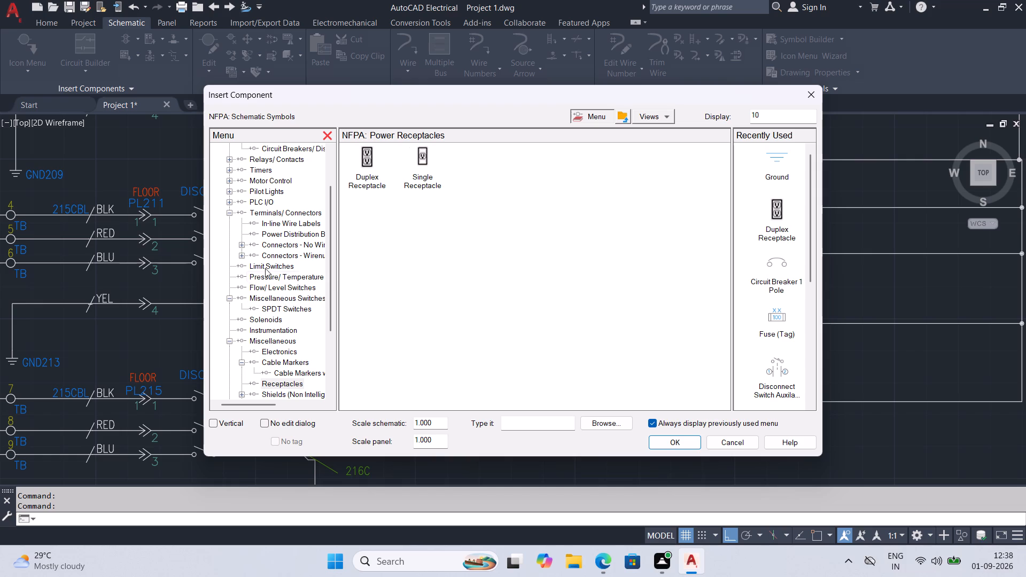
pyautogui.click(305, 216)
pyautogui.click(294, 223)
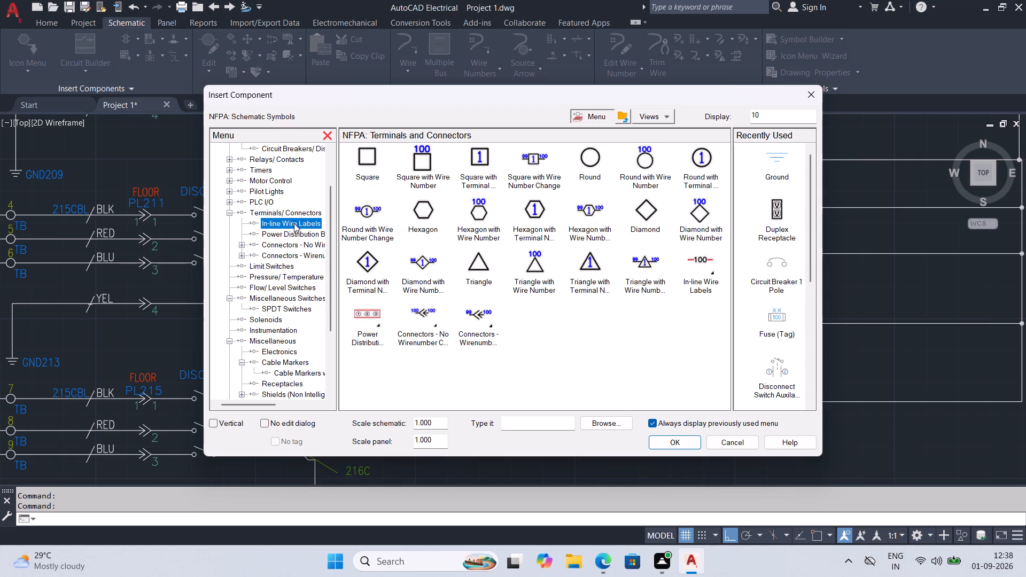
pyautogui.click(293, 232)
pyautogui.click(293, 242)
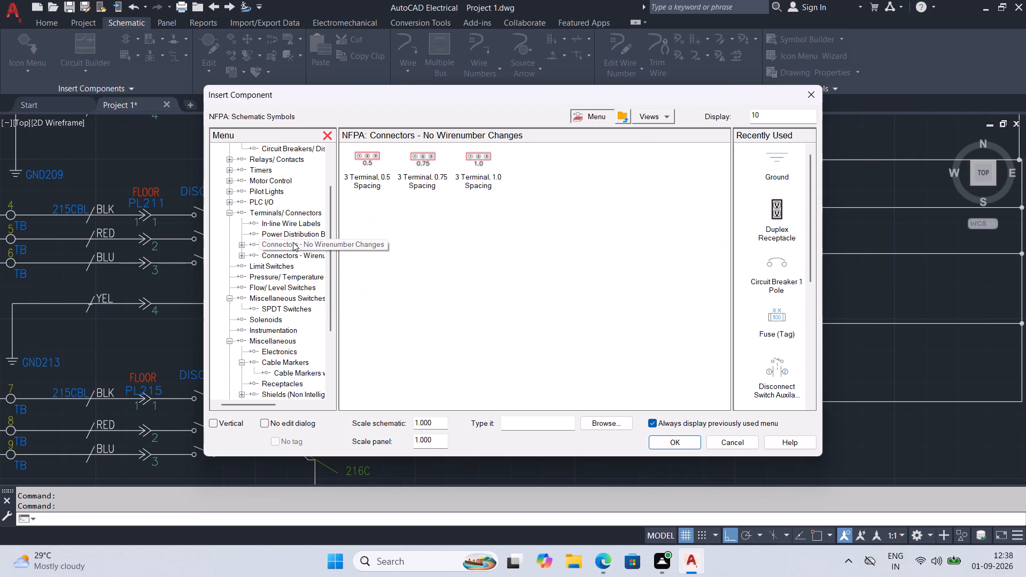
pyautogui.click(293, 253)
pyautogui.click(287, 264)
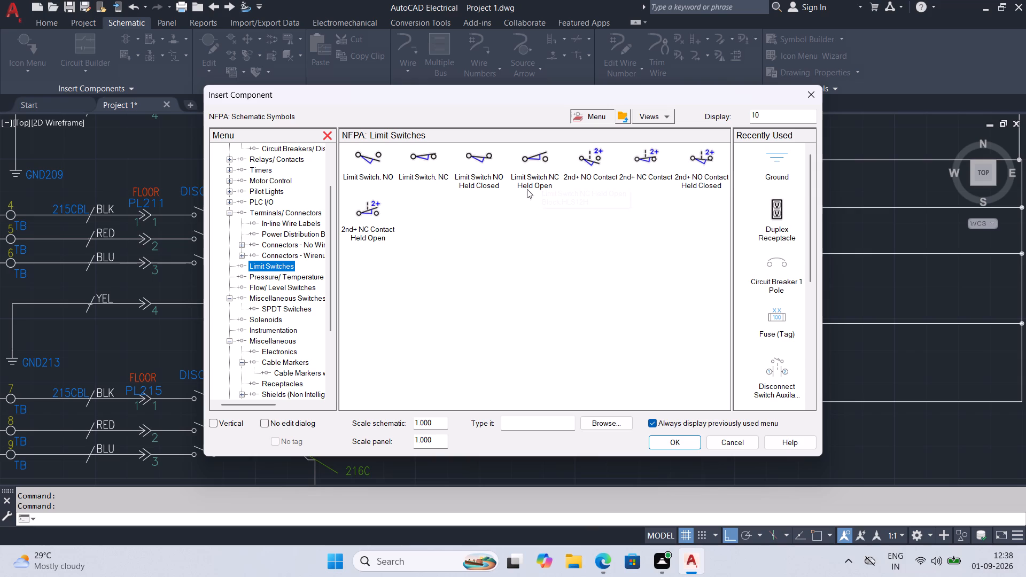
pyautogui.click(537, 171)
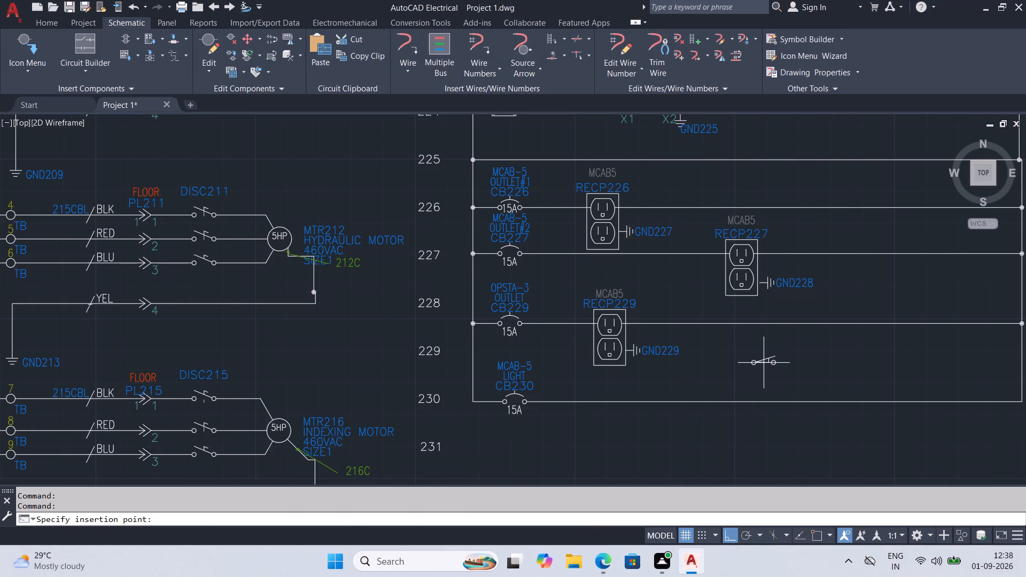
pyautogui.moveTo(896, 376); pyautogui.dragTo(872, 376, button='middle')
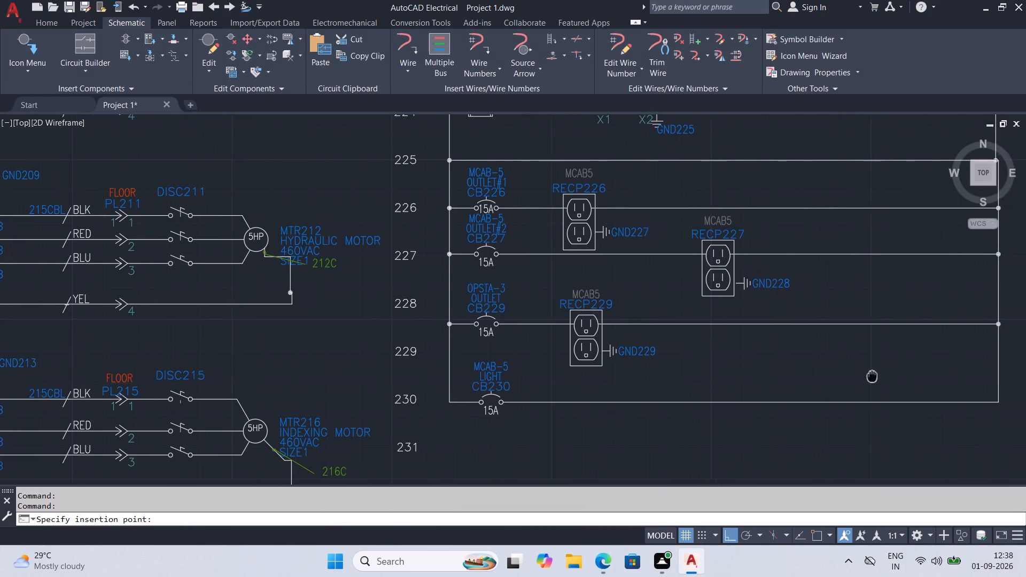
pyautogui.moveTo(872, 376); pyautogui.dragTo(764, 330, button='middle')
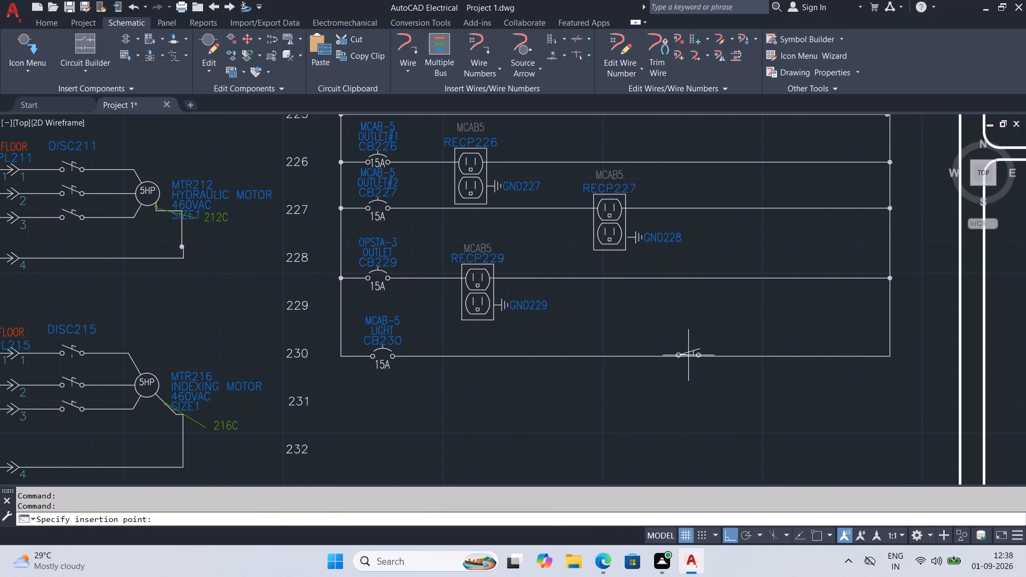
pyautogui.click(625, 356)
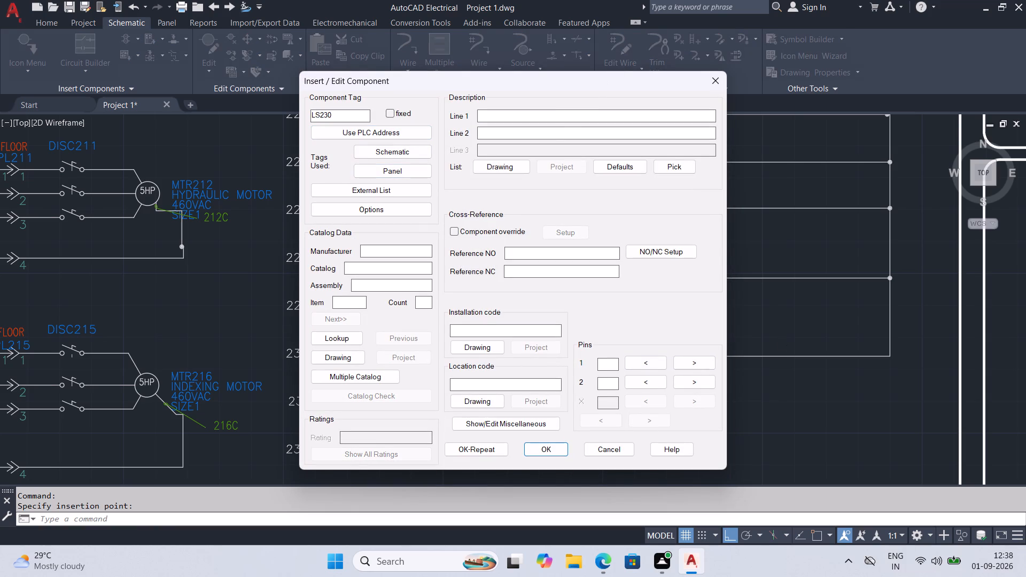
# Give the rung 230 limit switch the description DOOR on line 1 and SWITCH on line 2.
pyautogui.write('DOOR')
pyautogui.click(568, 135)
pyautogui.write('SE')
pyautogui.press('BackSpace')
pyautogui.write('WIR')
pyautogui.press('BackSpace')
pyautogui.write('TCH')
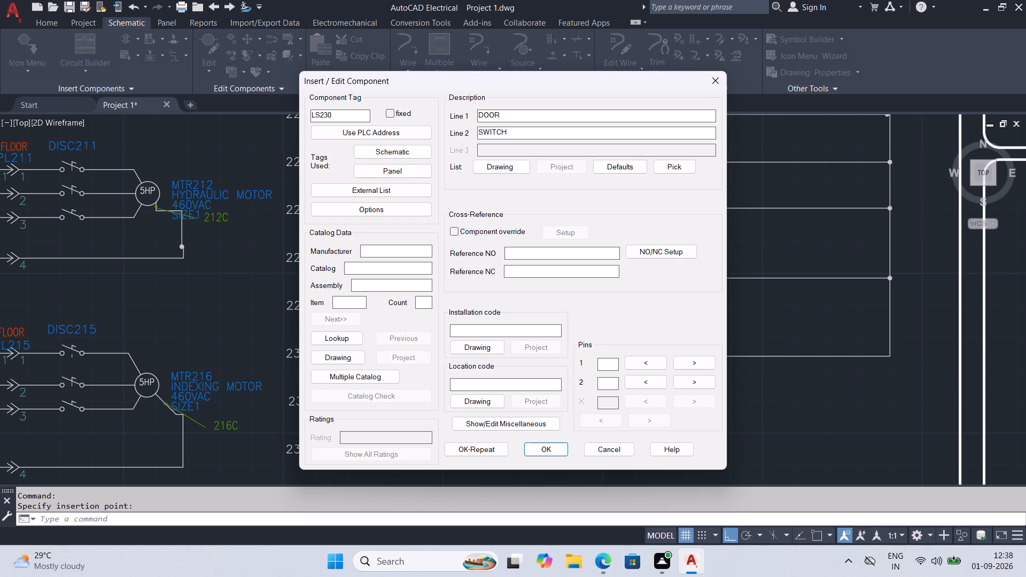
pyautogui.click(550, 452)
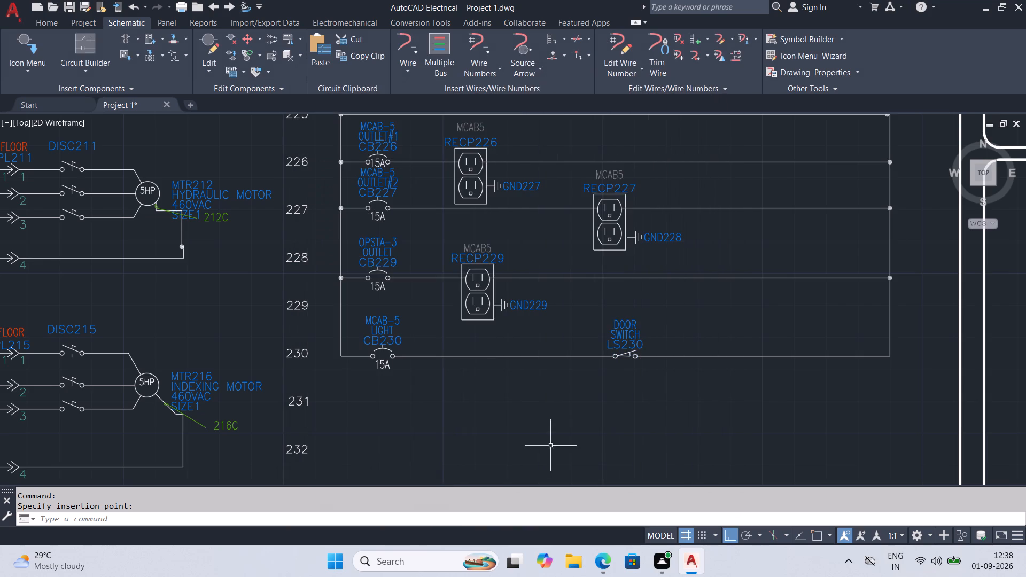
# Set the LOC attribute of the rung 230 door switch LS230 to MCAB5.
pyautogui.doubleClick(623, 331)
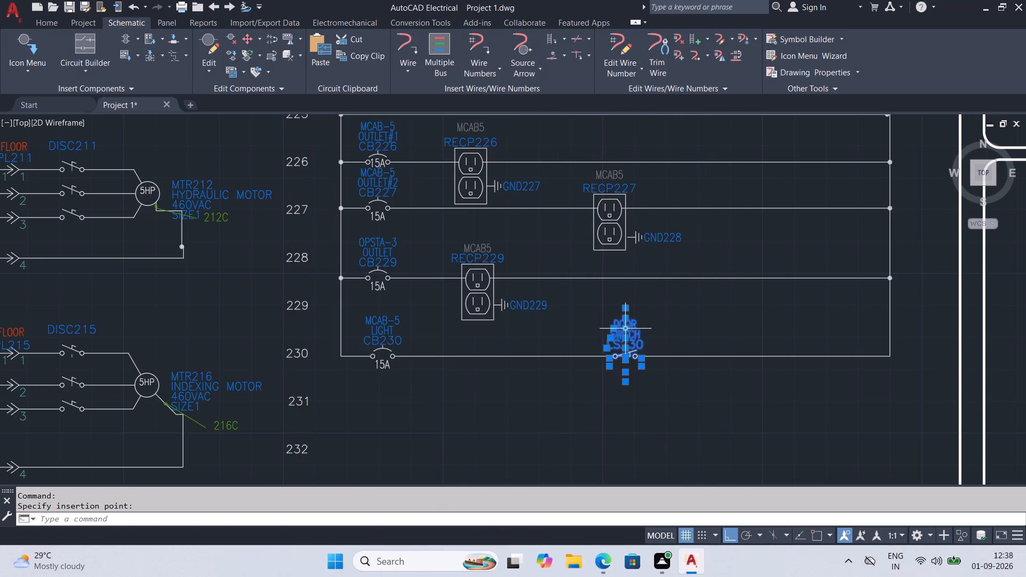
pyautogui.scroll(1, 708, 312)
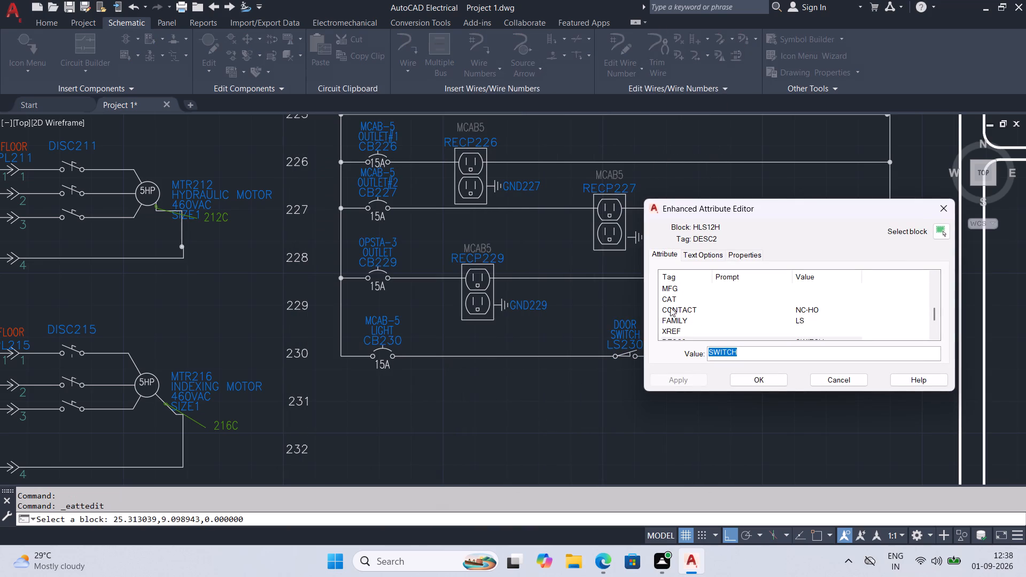
pyautogui.scroll(-2, 673, 319)
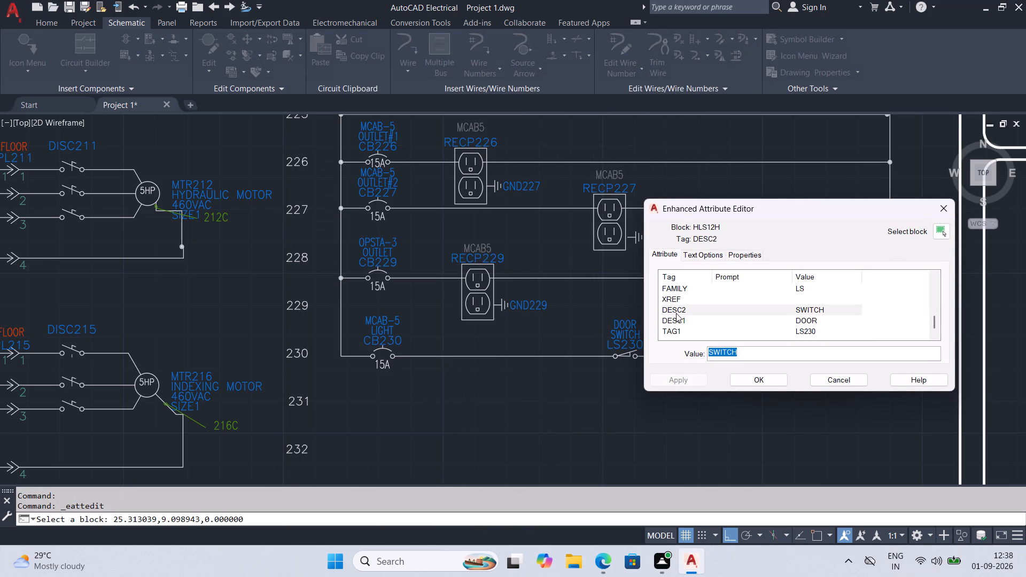
pyautogui.scroll(2, 674, 318)
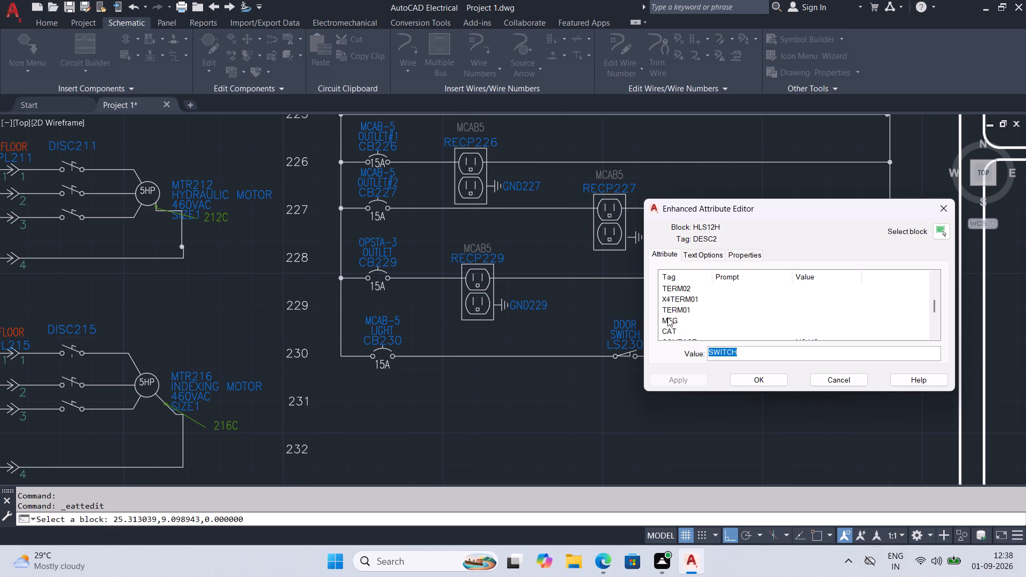
pyautogui.scroll(1, 678, 310)
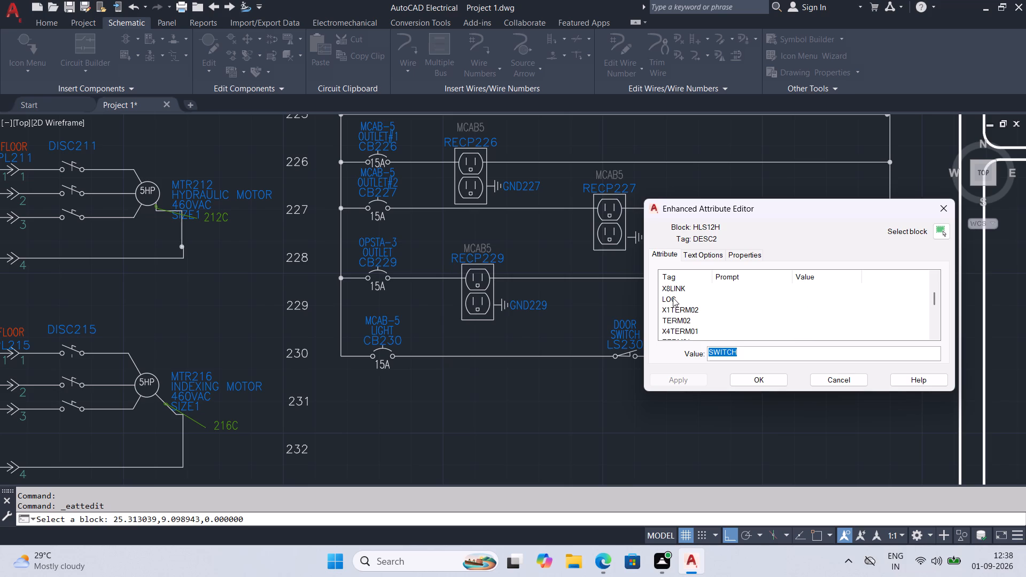
pyautogui.click(668, 298)
pyautogui.click(715, 350)
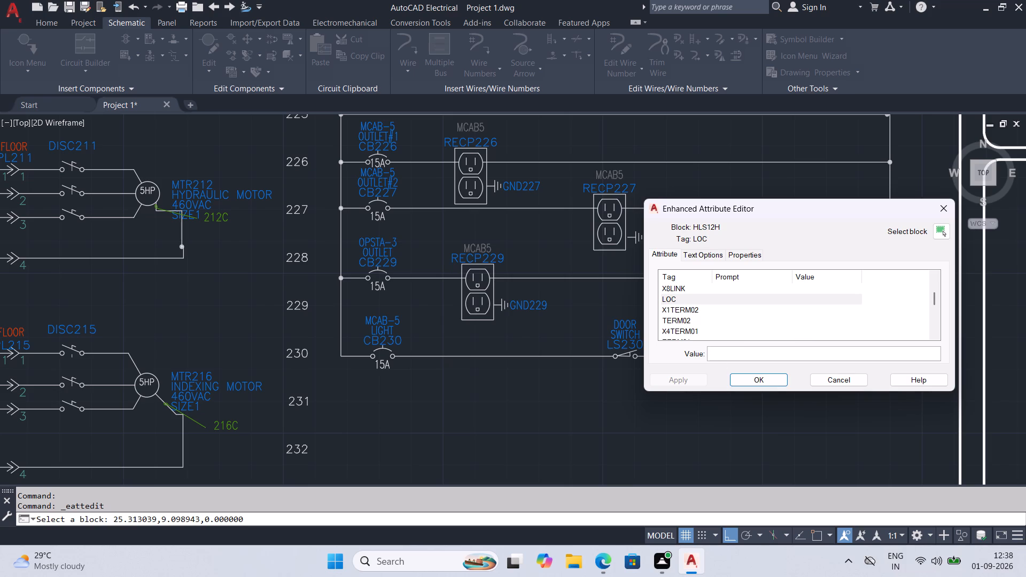
pyautogui.write('MCAB5')
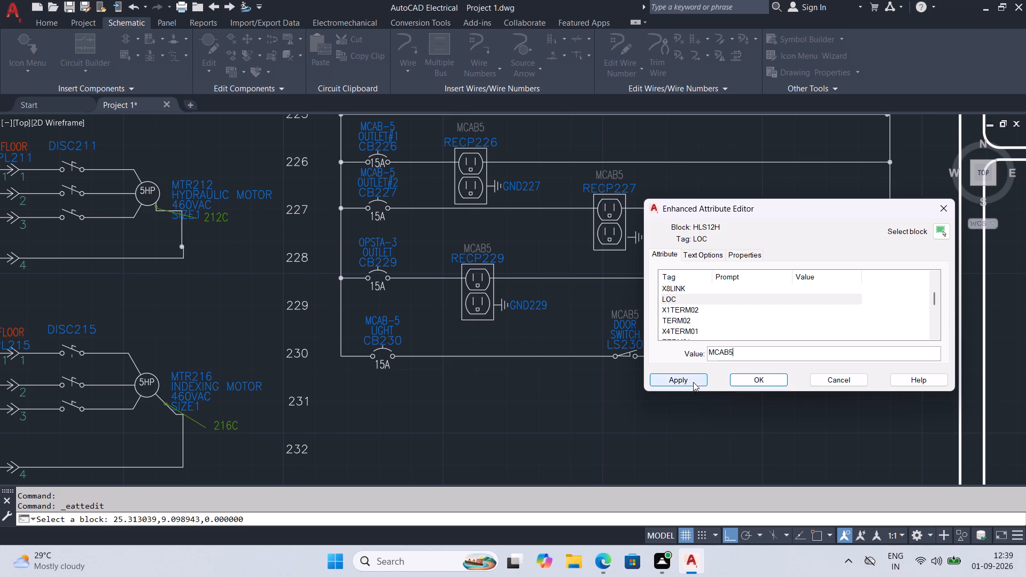
pyautogui.click(693, 382)
pyautogui.click(750, 385)
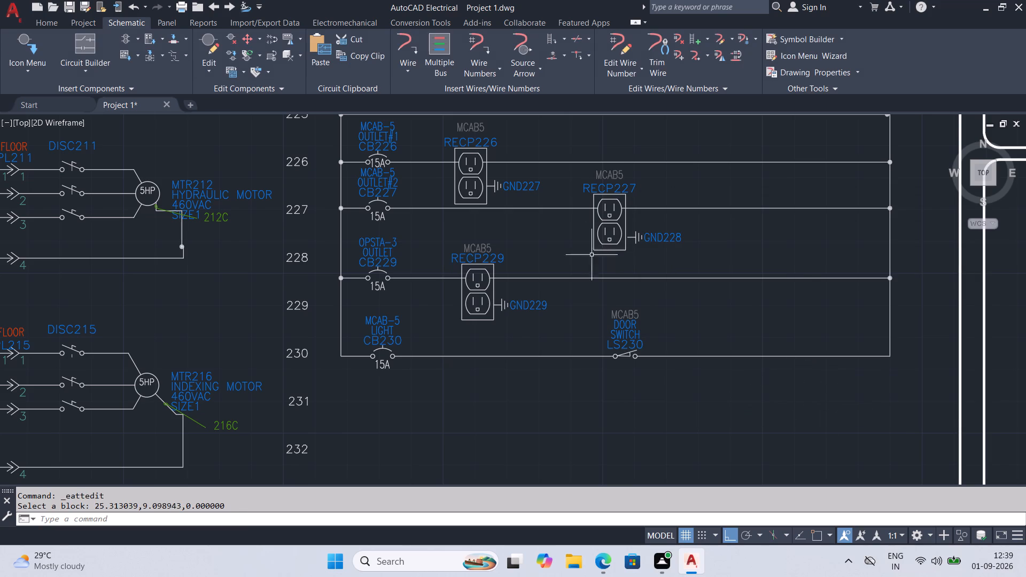
# Insert a Red Light from the illuminated selector switches near the far end of the rung 225 wire, tagged LT225.
pyautogui.click(22, 43)
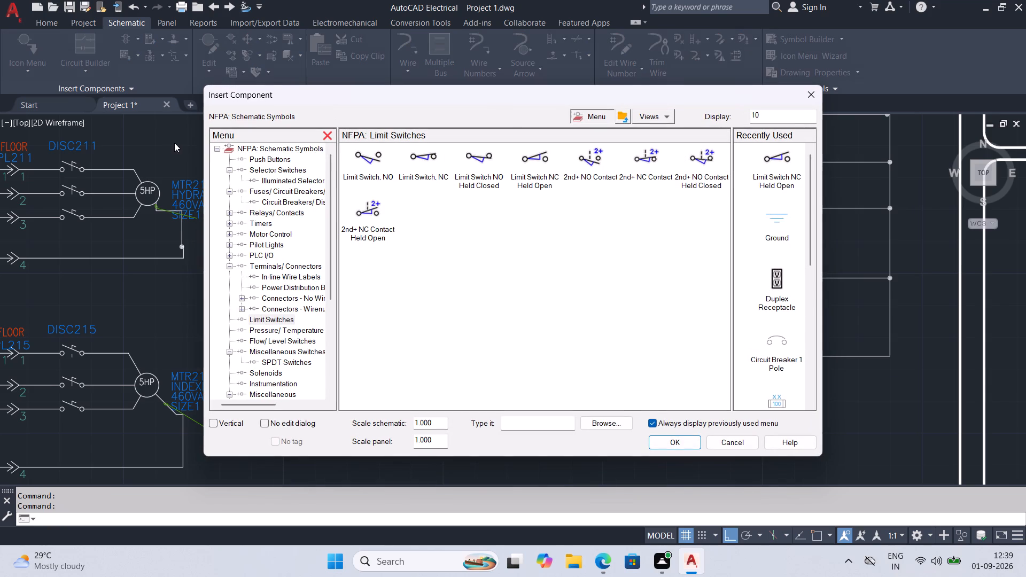
pyautogui.click(265, 165)
pyautogui.click(265, 155)
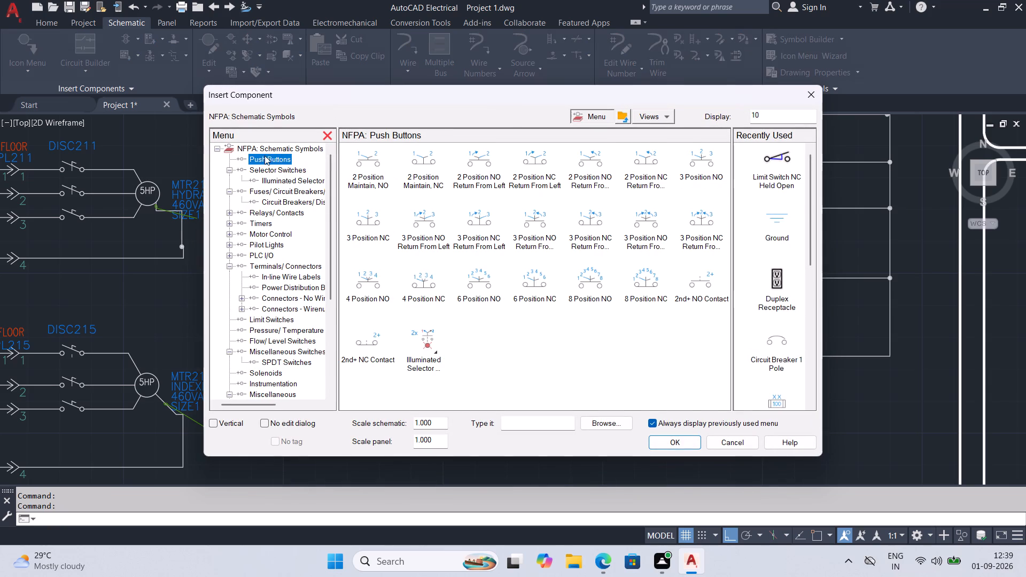
pyautogui.click(275, 171)
pyautogui.click(277, 179)
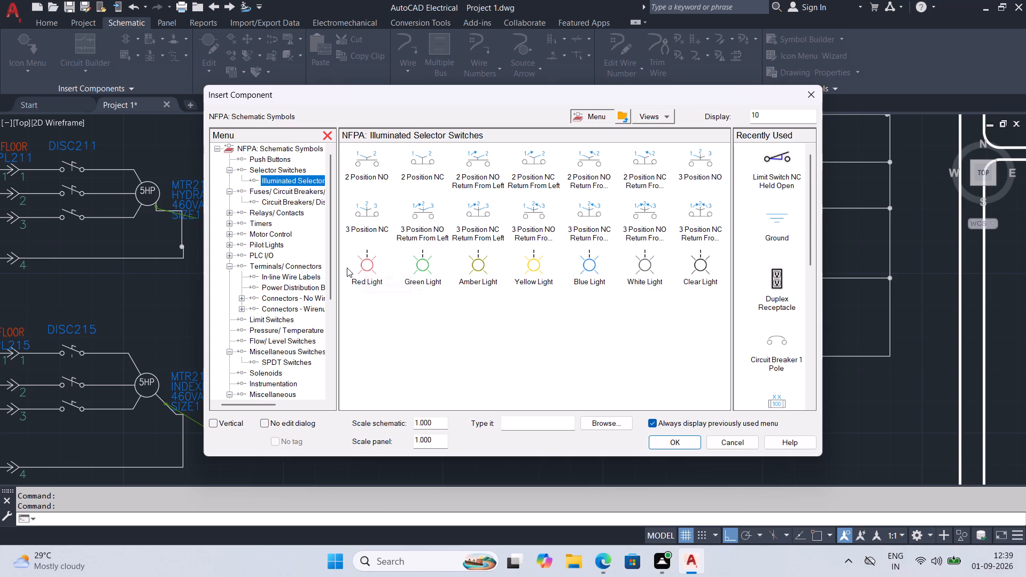
pyautogui.click(370, 268)
pyautogui.moveTo(848, 193); pyautogui.dragTo(719, 378, button='middle')
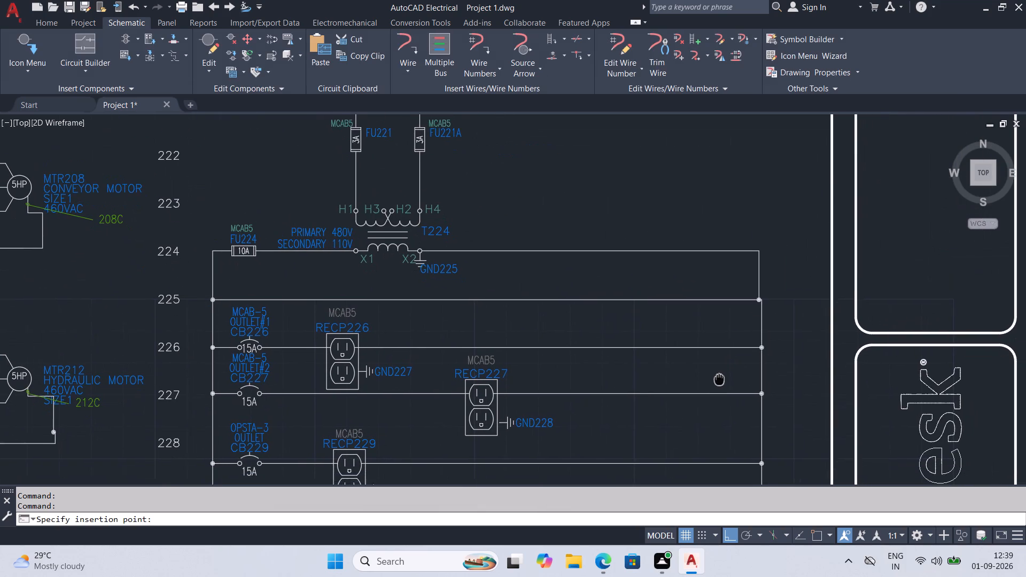
pyautogui.moveTo(719, 378); pyautogui.dragTo(717, 369, button='middle')
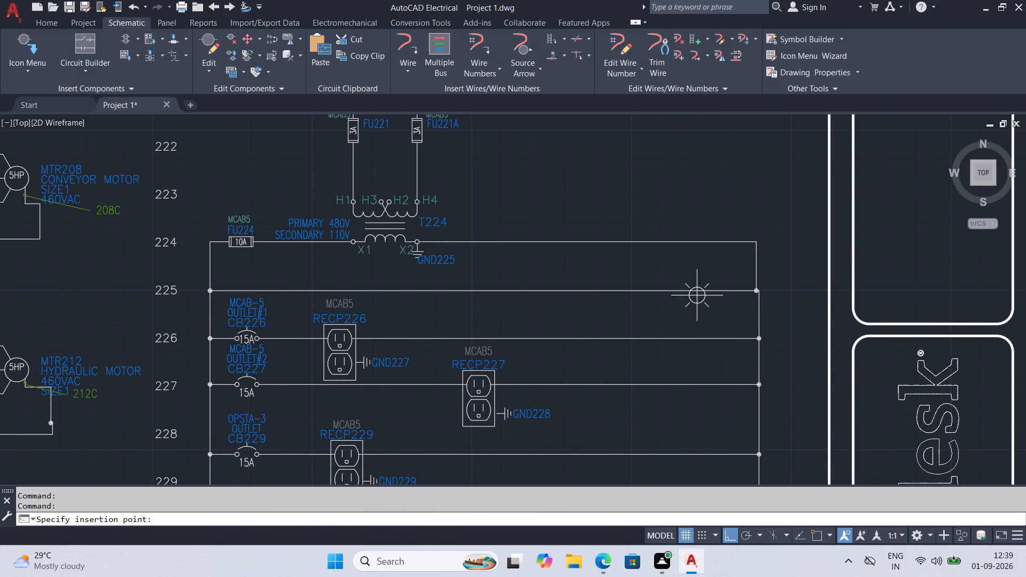
pyautogui.click(697, 291)
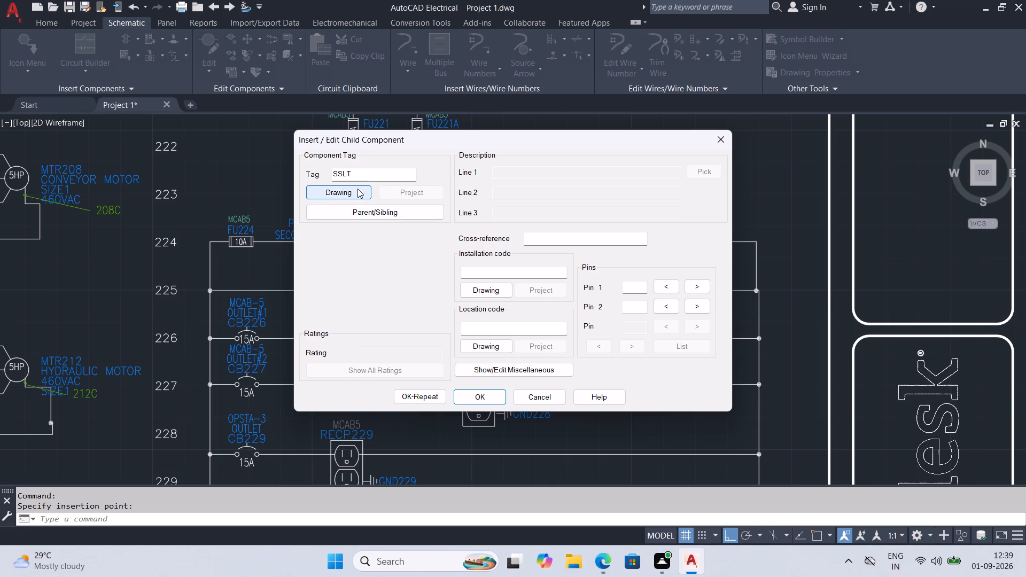
pyautogui.moveTo(364, 172); pyautogui.dragTo(268, 188)
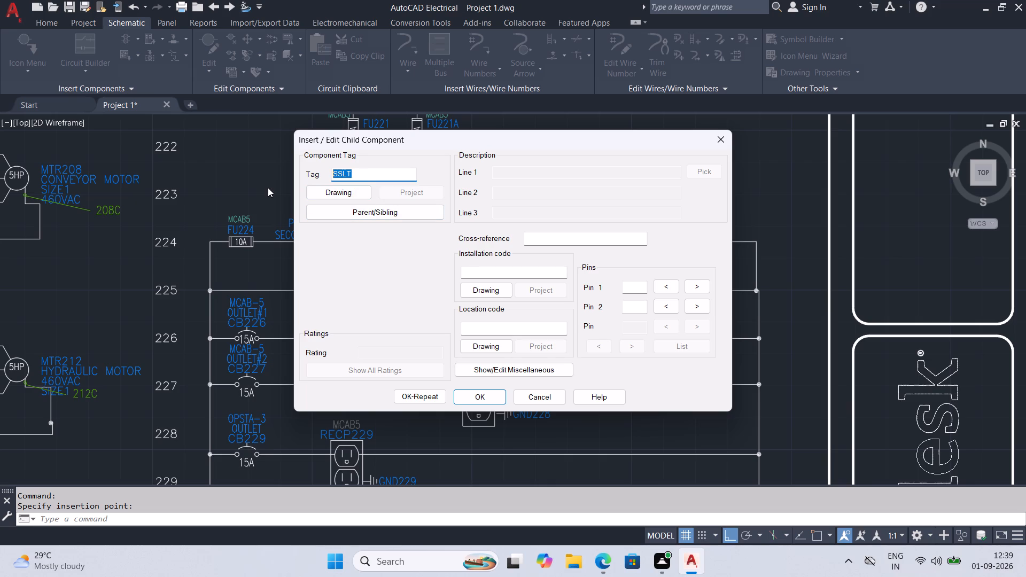
pyautogui.write('LT')
pyautogui.write('225')
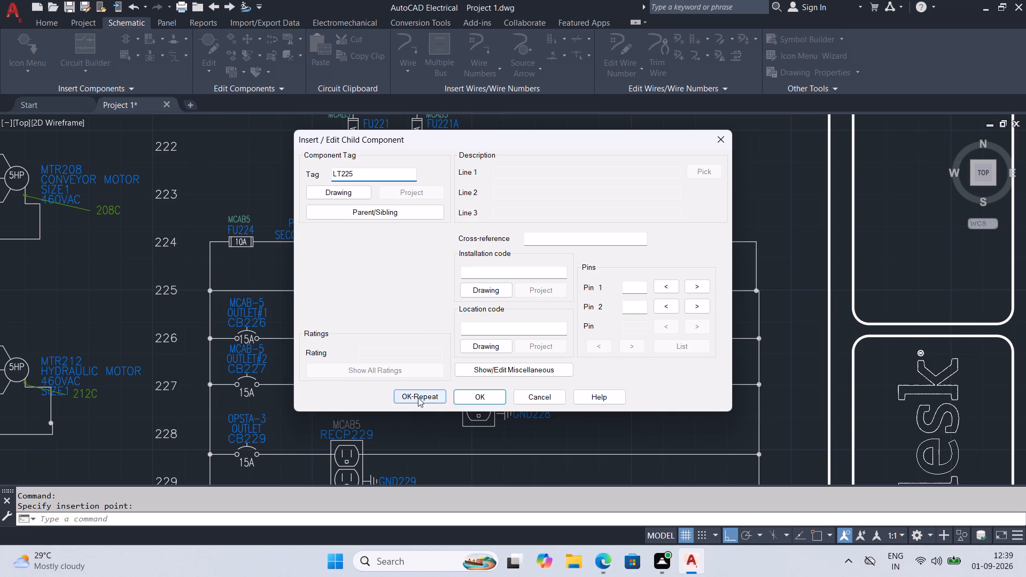
pyautogui.click(481, 395)
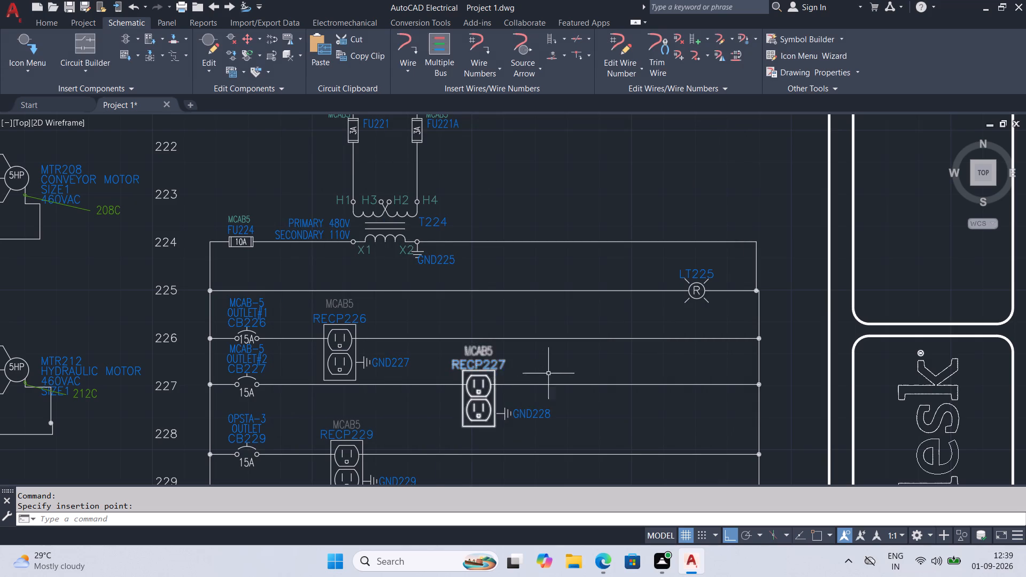
# Set the LOC attribute of the red light LT225 to OPSTA3.
pyautogui.doubleClick(697, 277)
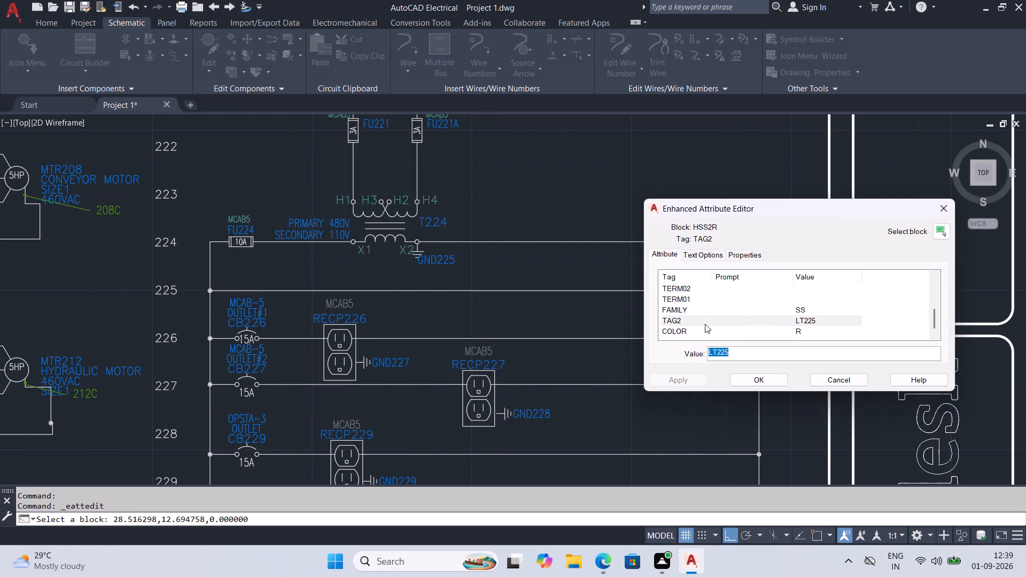
pyautogui.scroll(2, 687, 329)
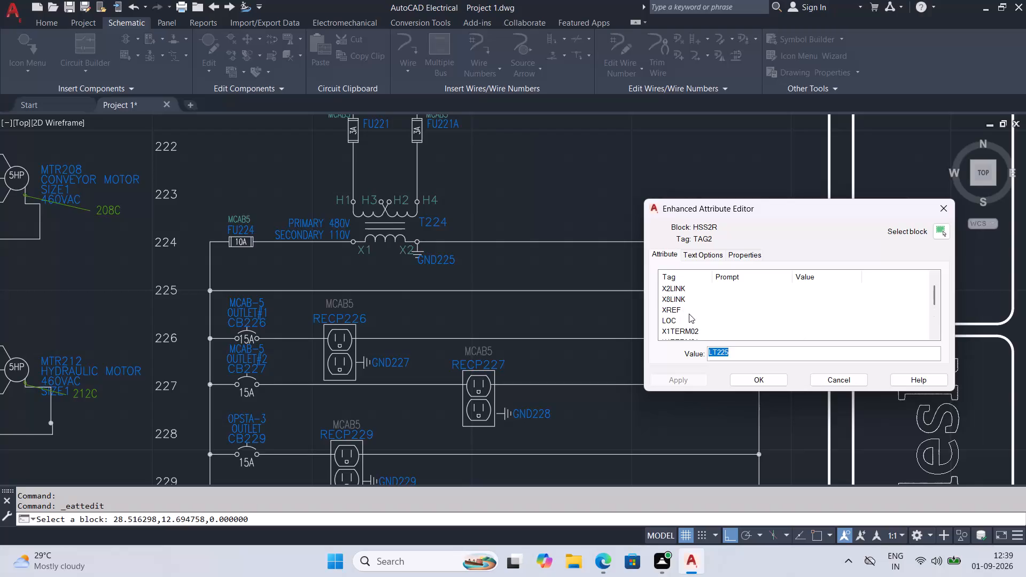
pyautogui.click(672, 321)
pyautogui.click(726, 349)
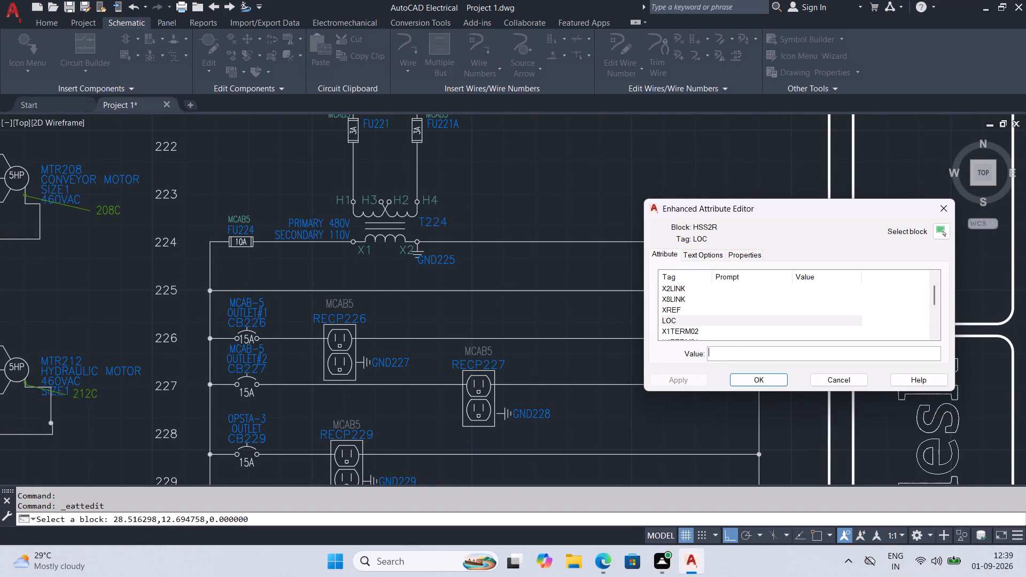
pyautogui.write('OPS')
pyautogui.write('TA')
pyautogui.press('3')
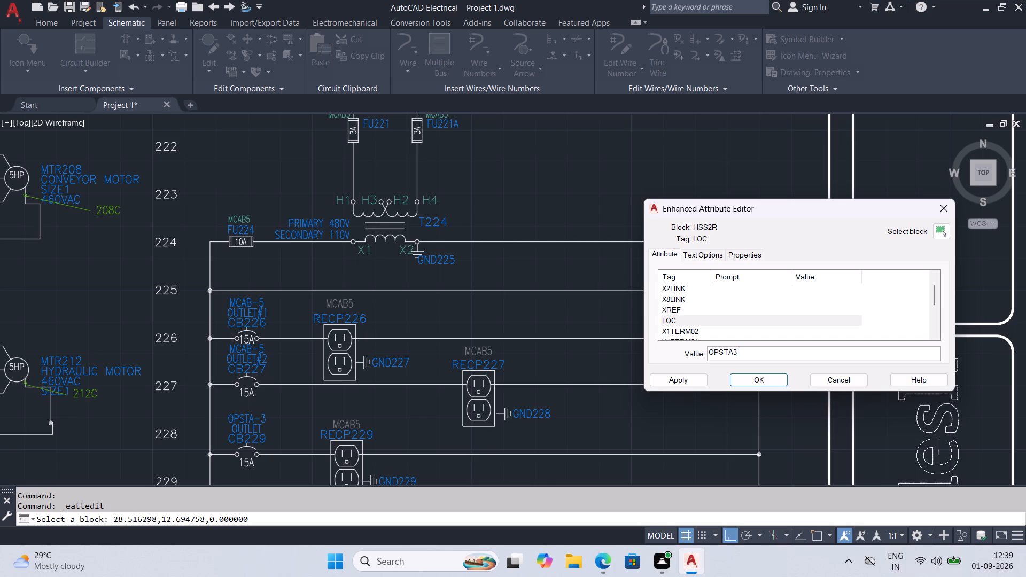
pyautogui.moveTo(804, 211); pyautogui.dragTo(441, 234)
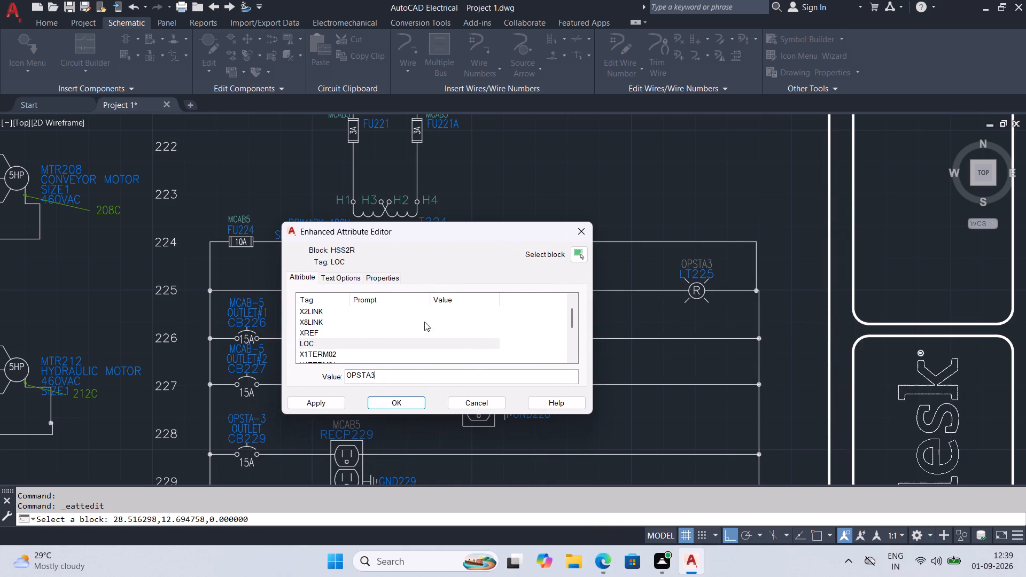
pyautogui.click(339, 405)
pyautogui.click(377, 407)
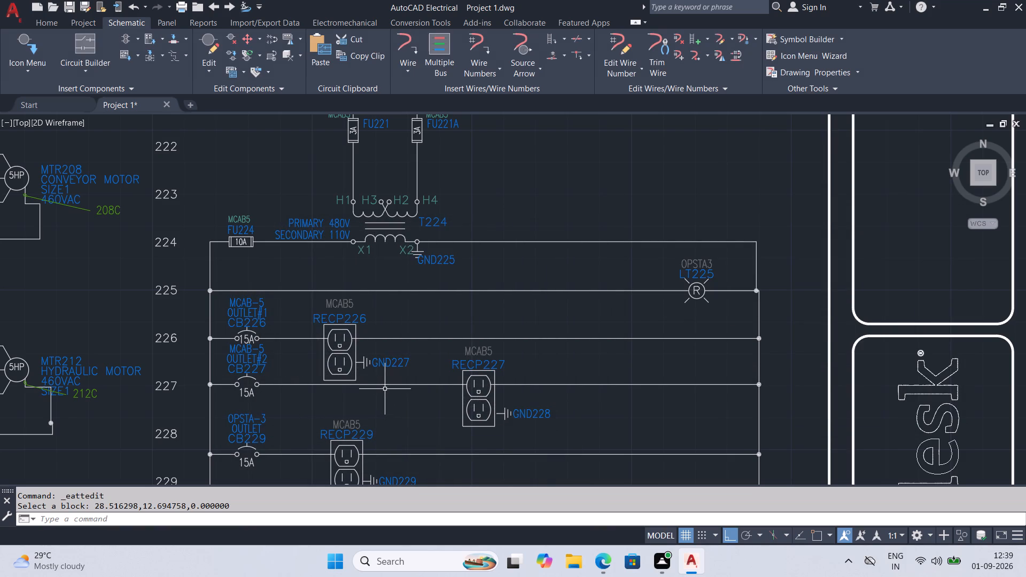
# Set the XREF attribute of the red light LT225 to POWER.
pyautogui.doubleClick(690, 271)
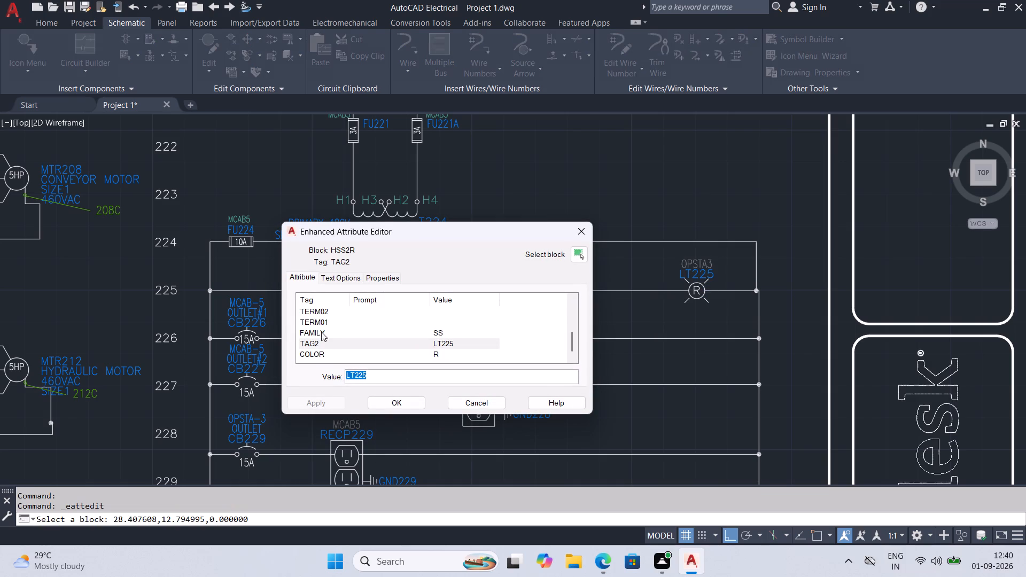
pyautogui.scroll(-2, 325, 330)
pyautogui.scroll(2, 327, 344)
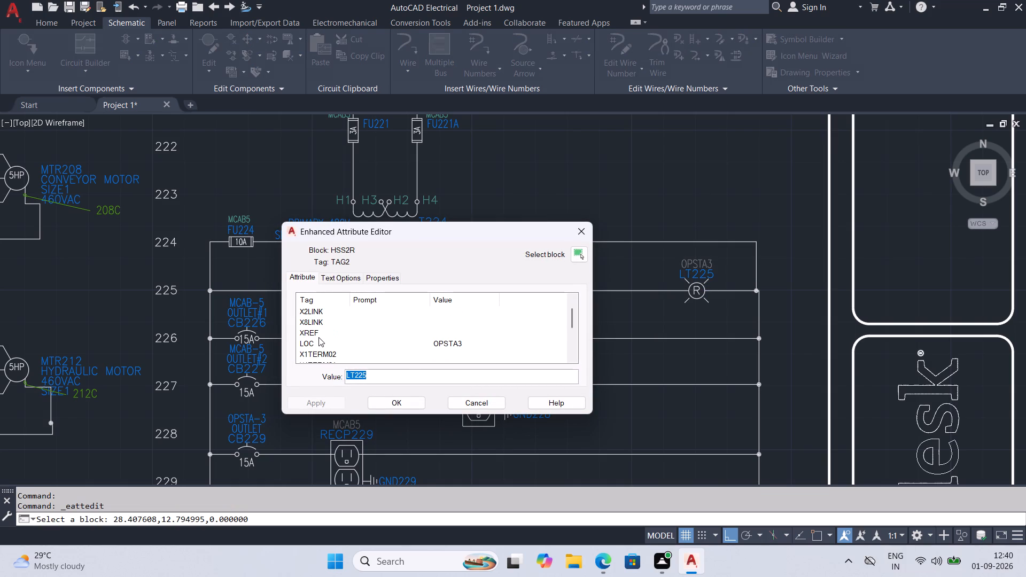
pyautogui.scroll(1, 318, 337)
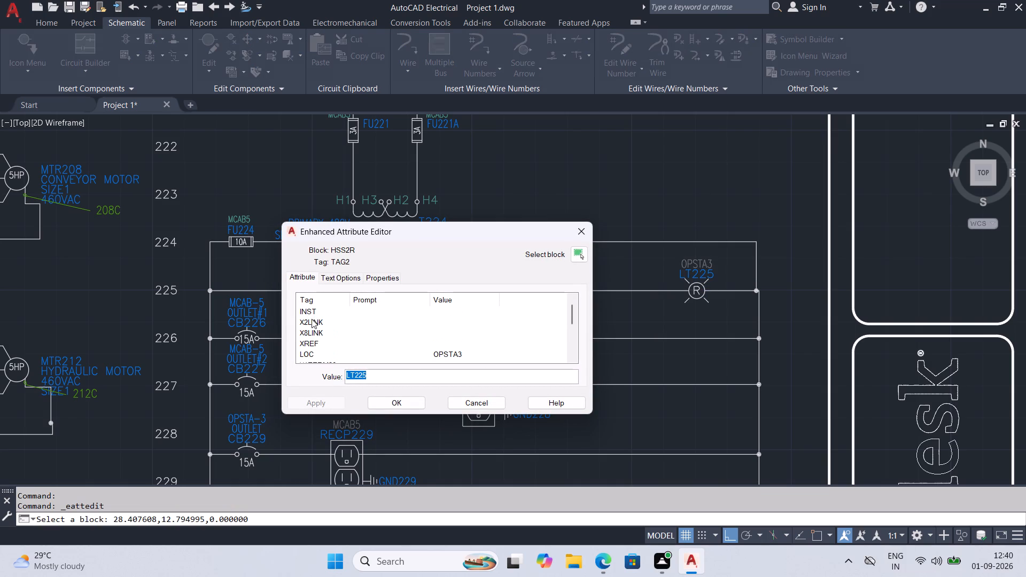
pyautogui.click(316, 340)
pyautogui.click(360, 378)
pyautogui.write('POWER')
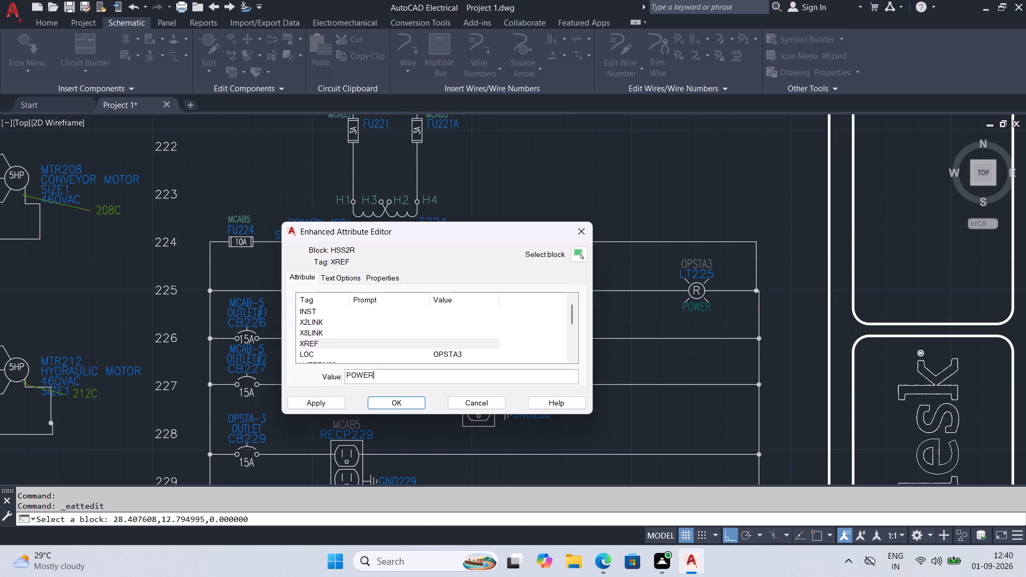
pyautogui.press('Return')
# Set the X8LINK attribute of the red light LT225 to ON.
pyautogui.click(316, 331)
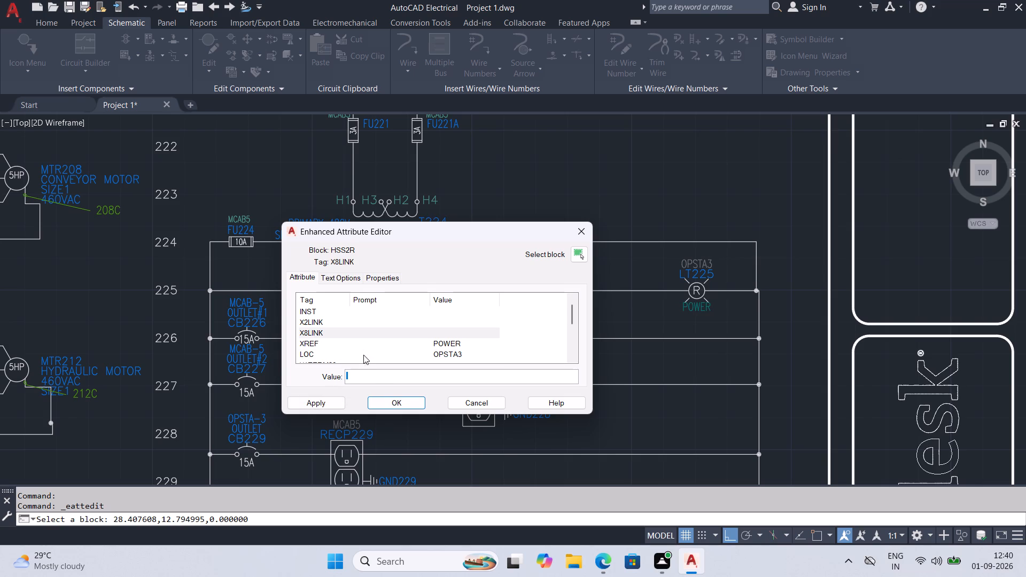
pyautogui.click(370, 378)
pyautogui.write('ON')
pyautogui.press('Return')
# Move the ON text of red light LT225 from its X8LINK attribute to its TERM01 attribute.
pyautogui.click(446, 332)
pyautogui.moveTo(384, 381); pyautogui.dragTo(281, 400)
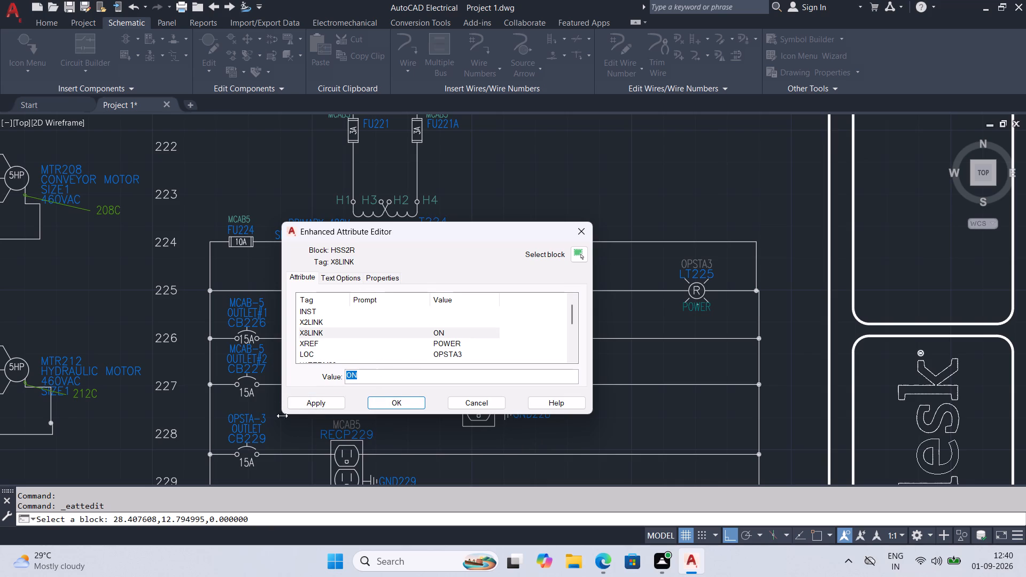
pyautogui.hotkey('ctrl', 'x')
pyautogui.scroll(1, 349, 332)
pyautogui.scroll(-2, 346, 333)
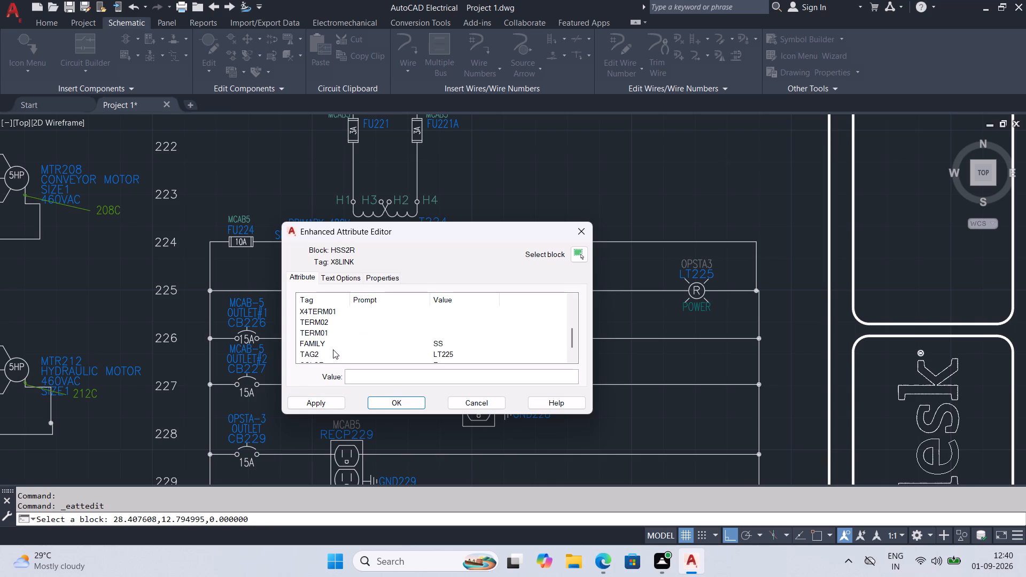
pyautogui.click(326, 335)
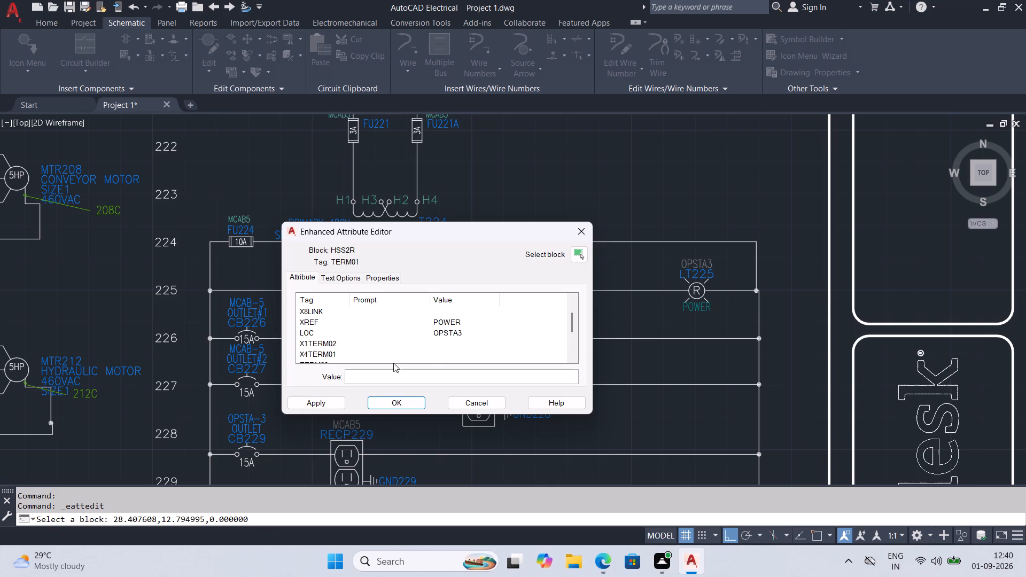
pyautogui.scroll(-1, 367, 349)
pyautogui.click(399, 375)
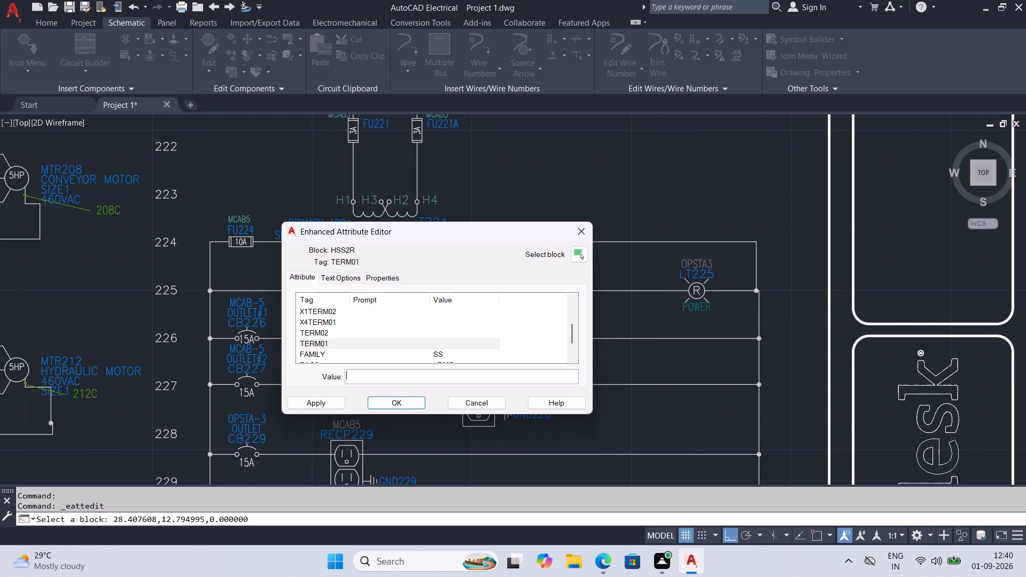
pyautogui.hotkey('ctrl', 'v')
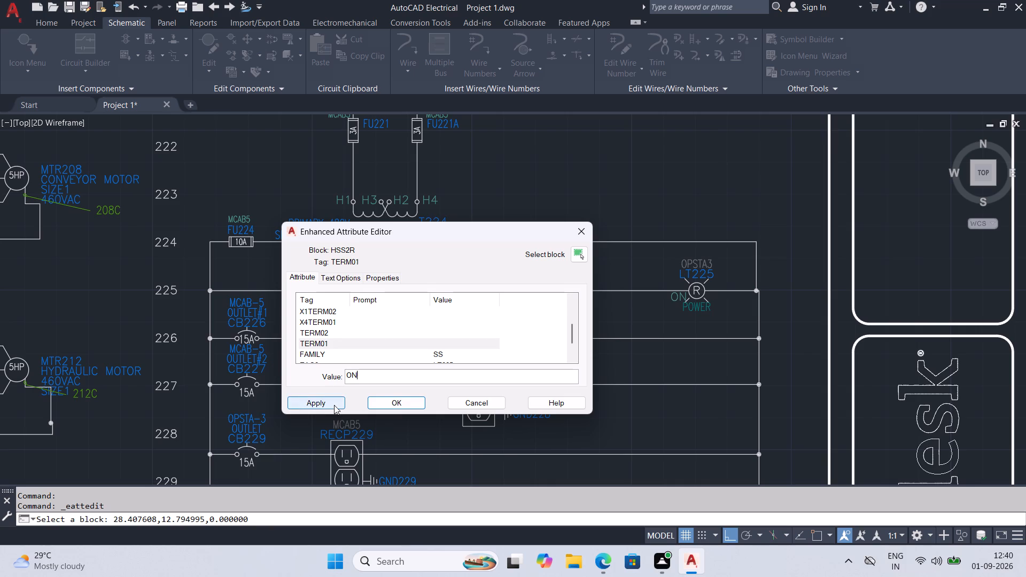
pyautogui.click(334, 405)
pyautogui.click(387, 407)
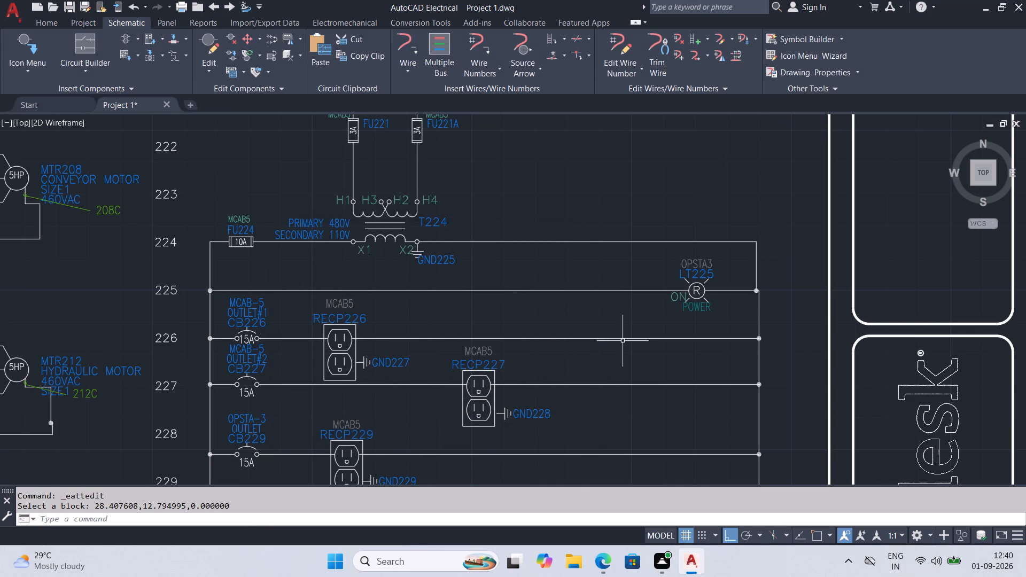
# Move LT225's POWER and ON texts outside the circuit beyond the end of rung 225, with ON directly beneath POWER.
pyautogui.click(695, 309)
pyautogui.click(683, 313)
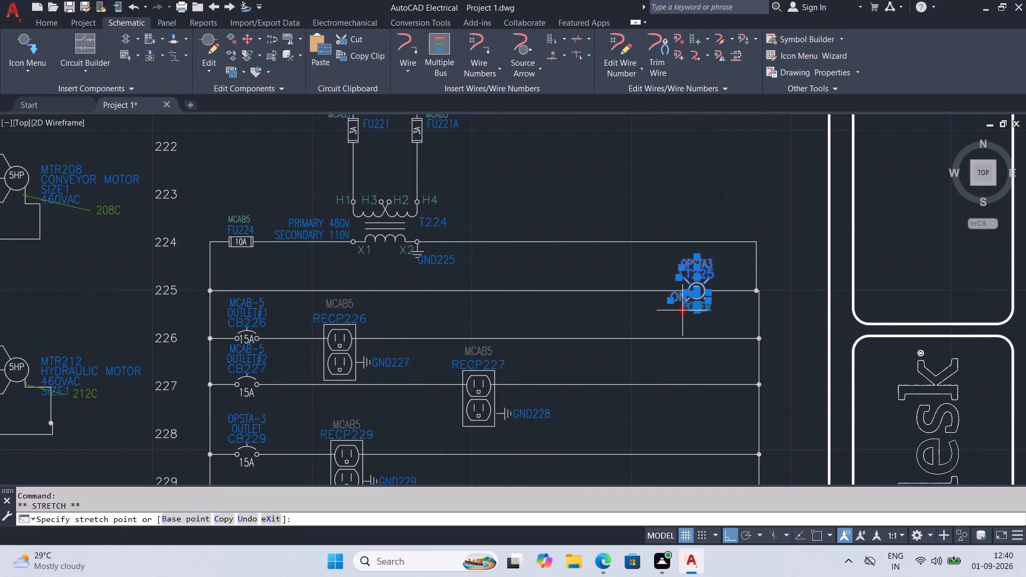
pyautogui.click(742, 537)
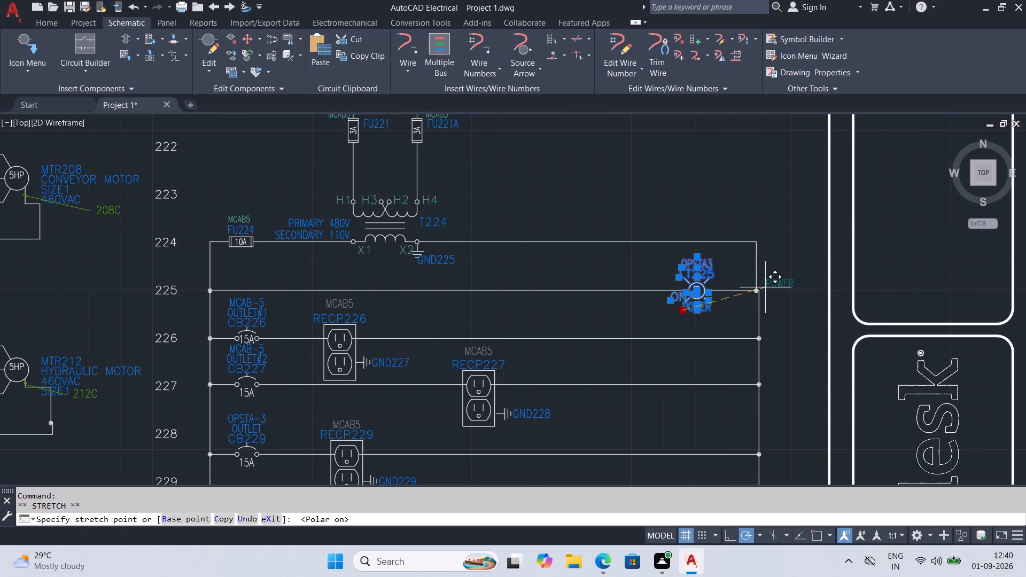
pyautogui.click(765, 287)
pyautogui.click(670, 302)
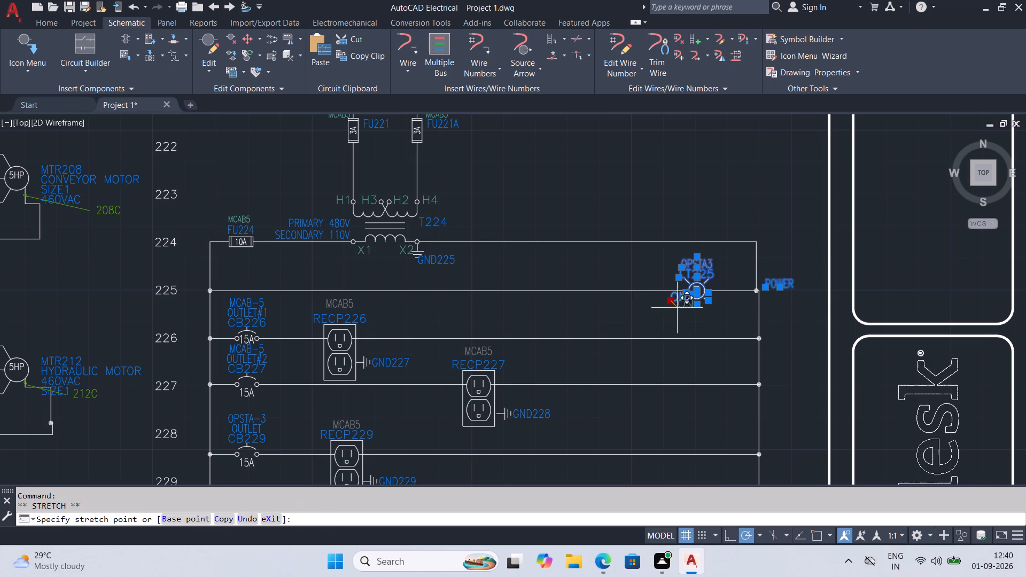
pyautogui.click(770, 299)
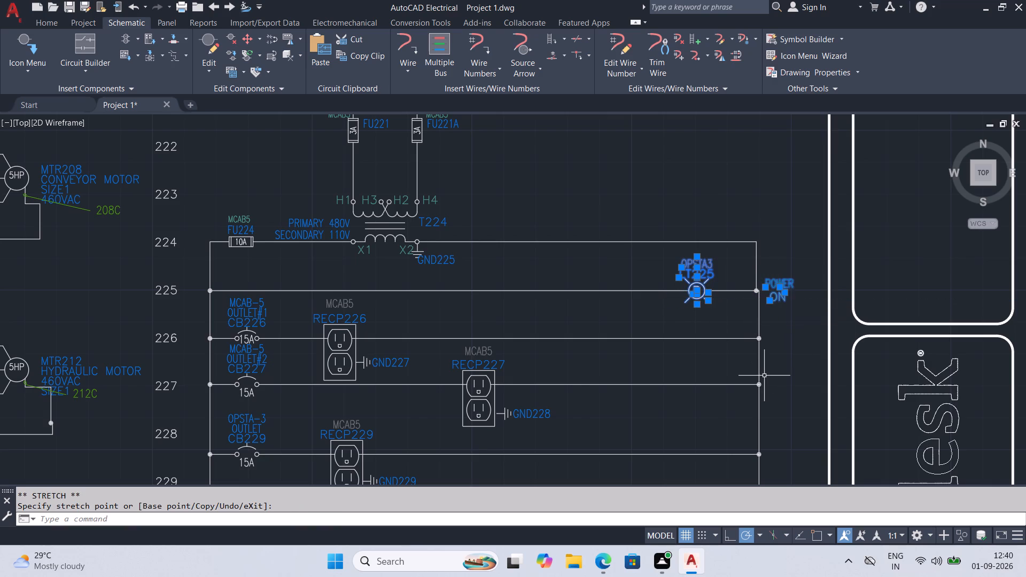
# Save the drawing.
pyautogui.hotkey('ctrl', 's')
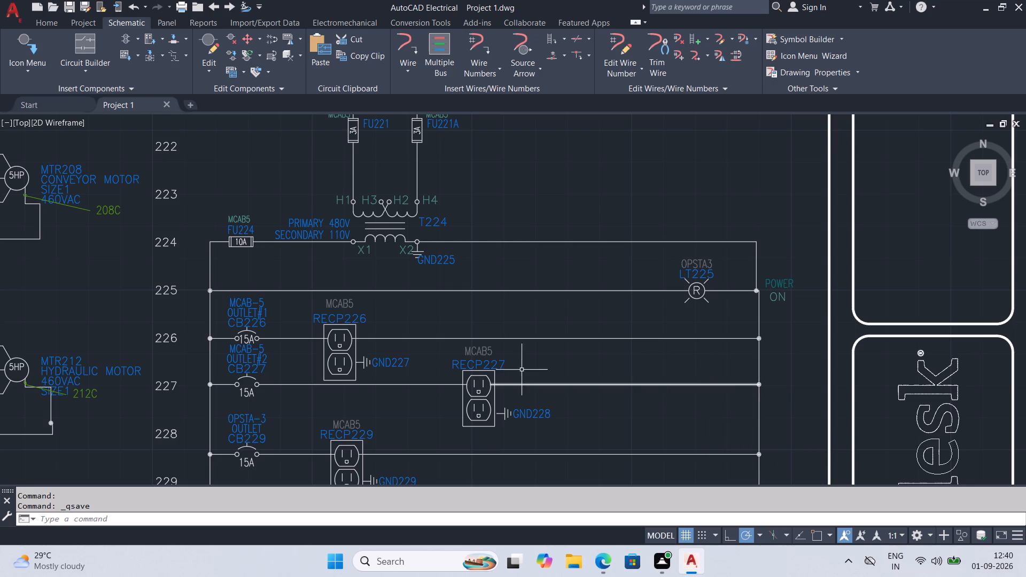
# Look through the schematic symbol categories from illuminated selector switches to pilot lights for a symbol for the rung 230 light.
pyautogui.click(28, 46)
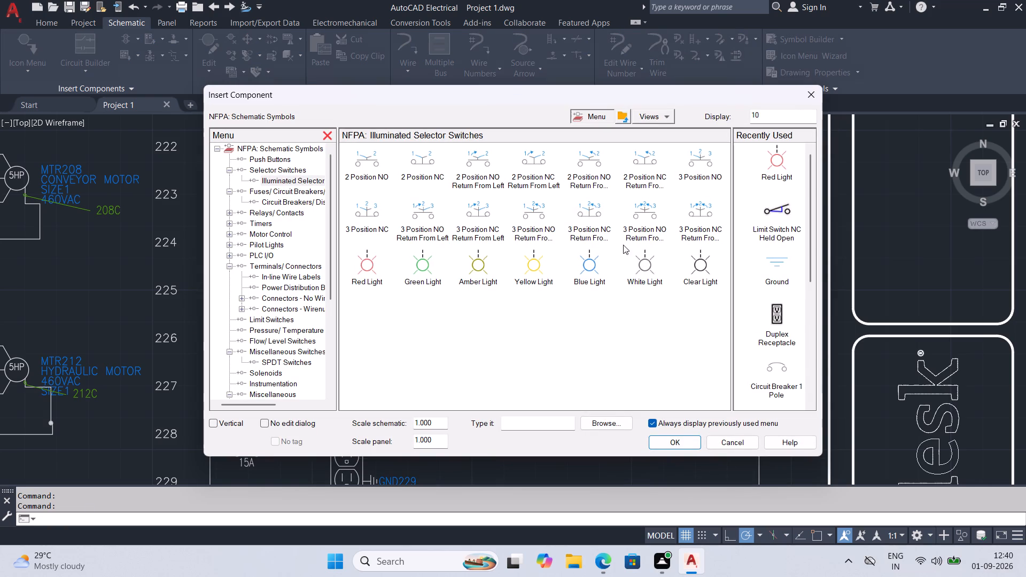
pyautogui.click(282, 194)
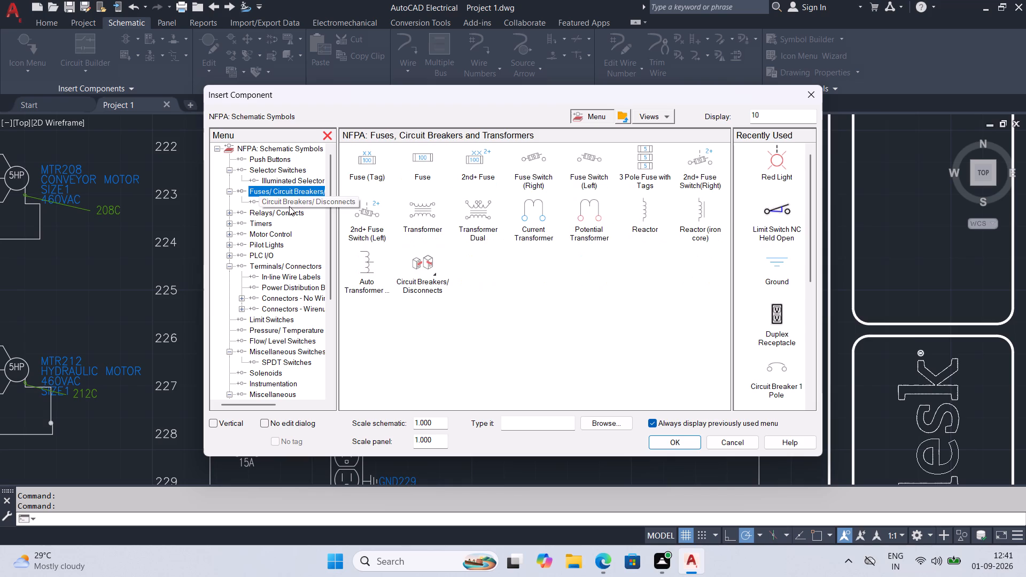
pyautogui.click(287, 182)
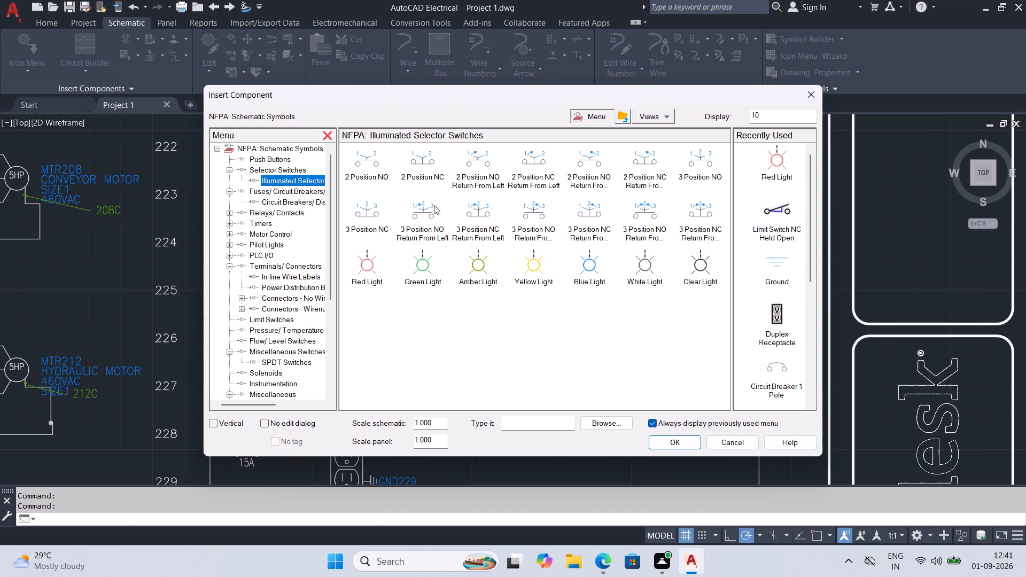
pyautogui.click(289, 193)
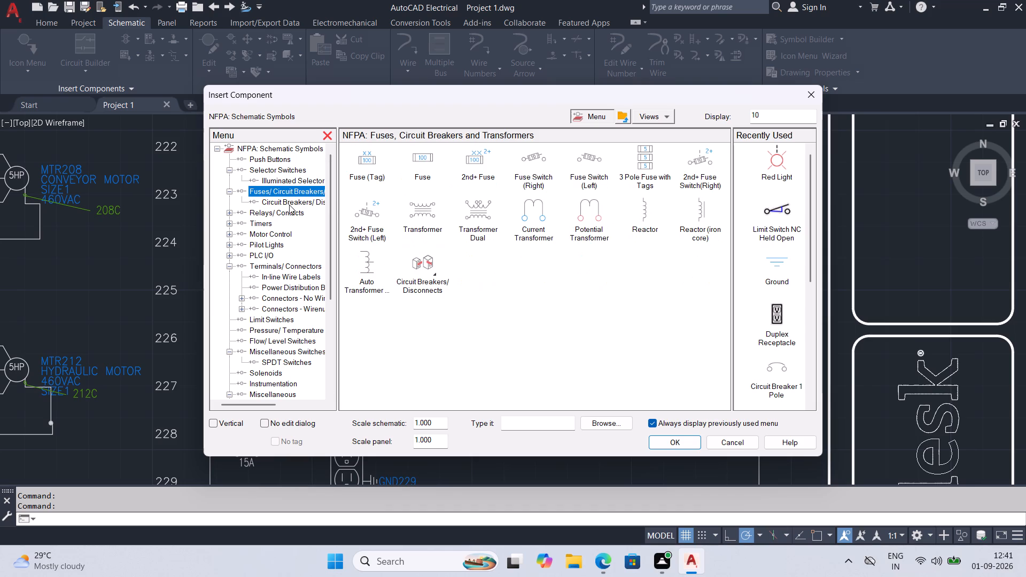
pyautogui.click(289, 205)
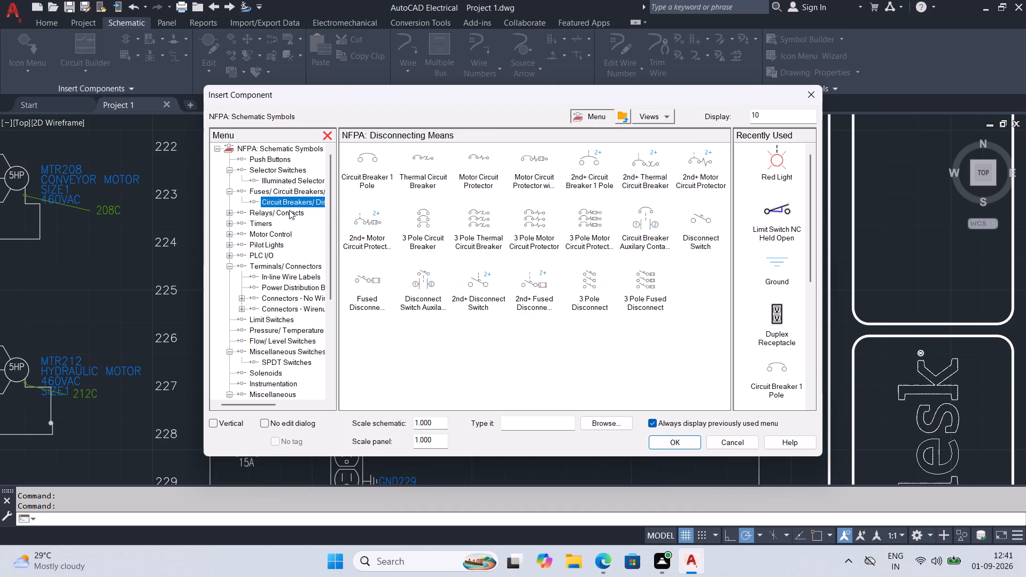
pyautogui.click(289, 210)
pyautogui.click(270, 222)
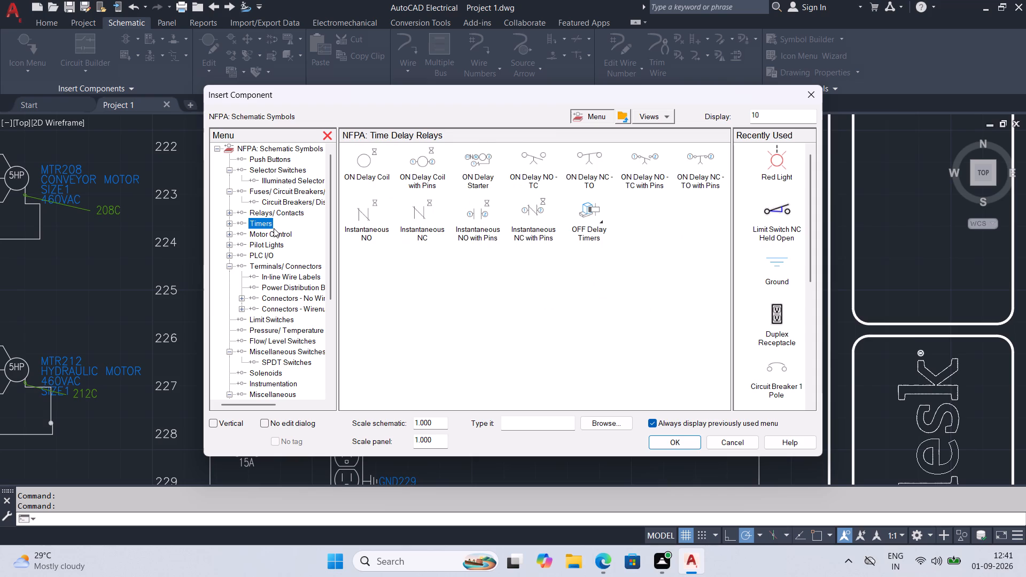
pyautogui.click(276, 230)
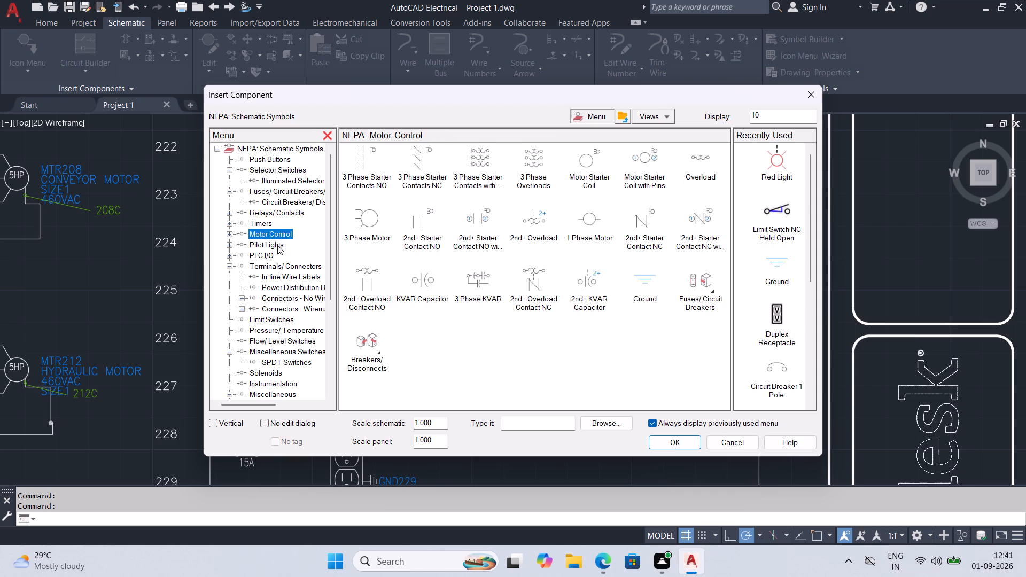
pyautogui.click(277, 245)
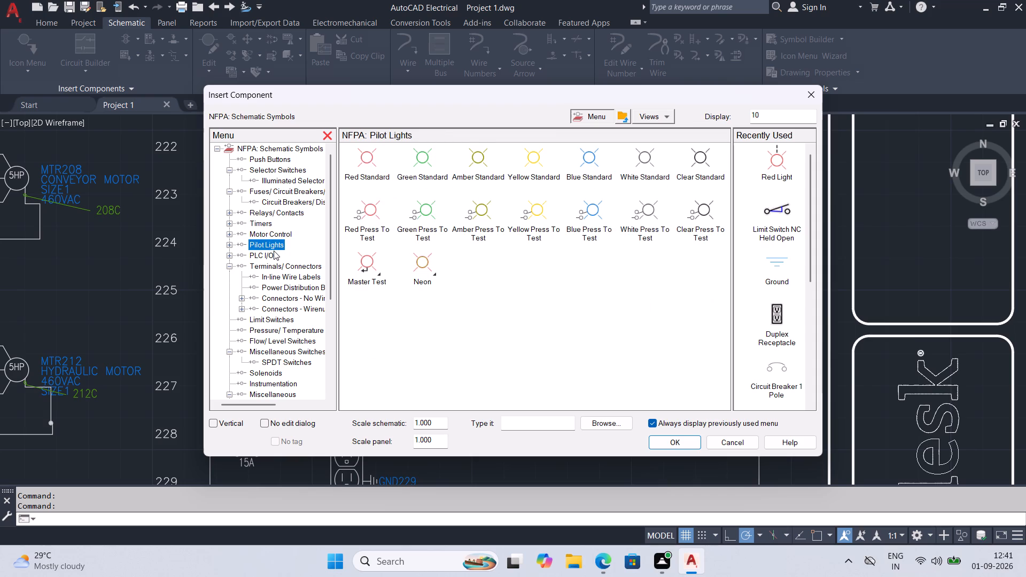
pyautogui.click(434, 275)
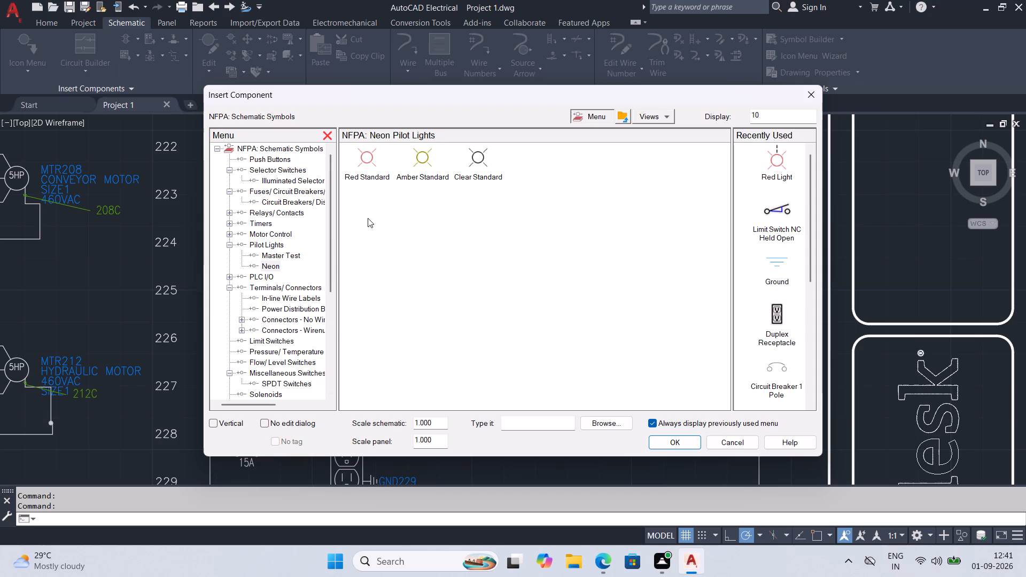
pyautogui.click(273, 265)
pyautogui.click(273, 255)
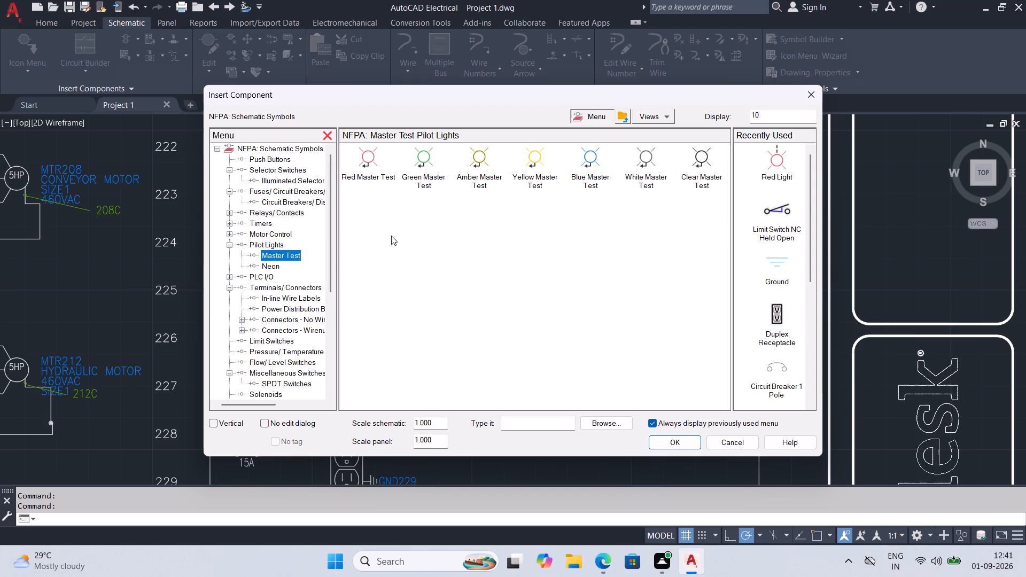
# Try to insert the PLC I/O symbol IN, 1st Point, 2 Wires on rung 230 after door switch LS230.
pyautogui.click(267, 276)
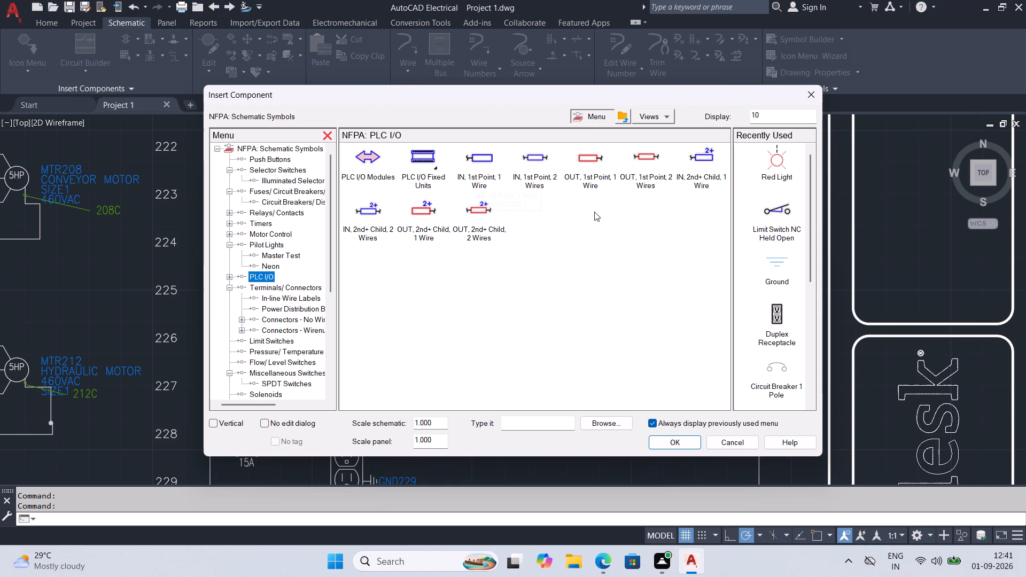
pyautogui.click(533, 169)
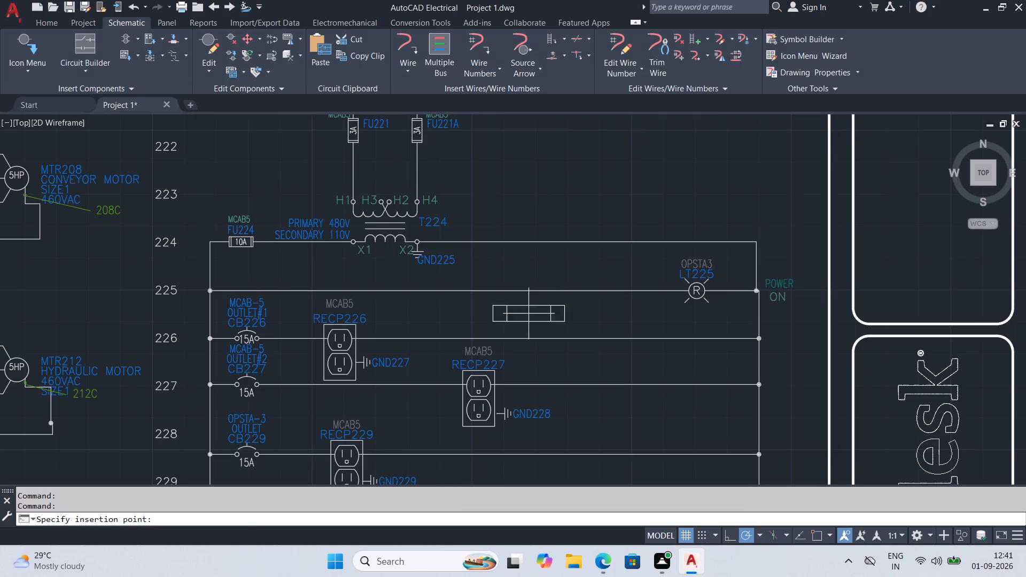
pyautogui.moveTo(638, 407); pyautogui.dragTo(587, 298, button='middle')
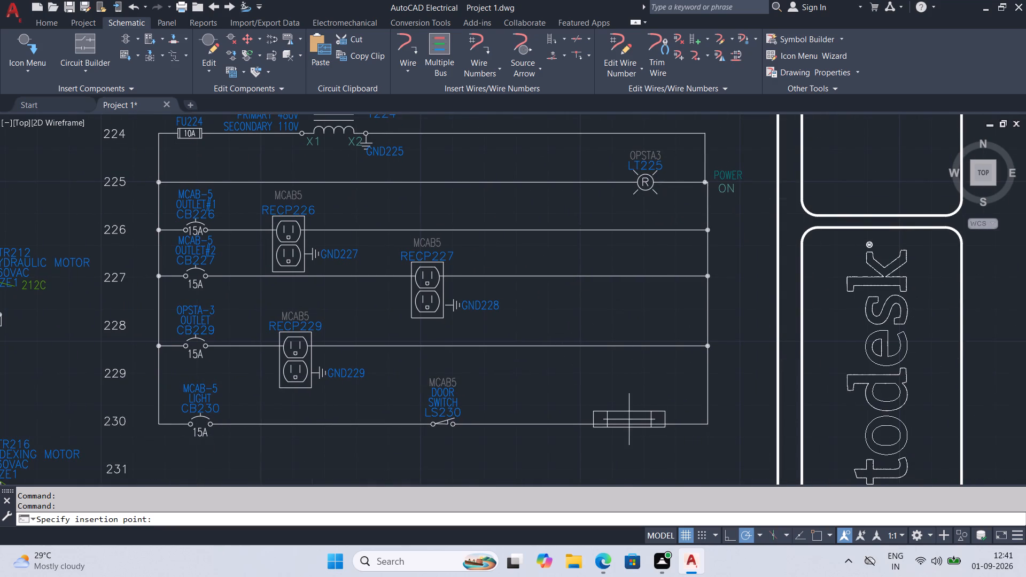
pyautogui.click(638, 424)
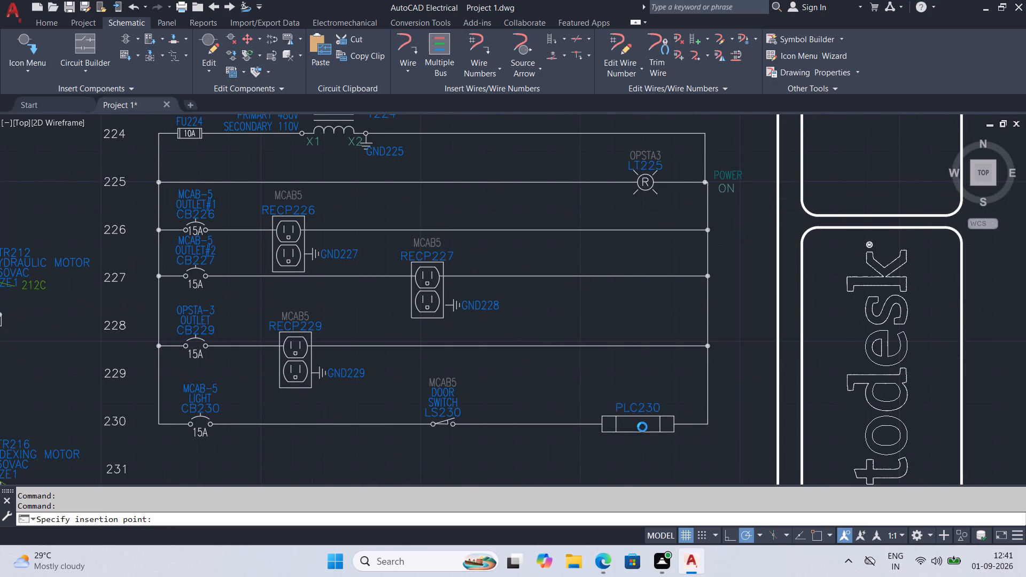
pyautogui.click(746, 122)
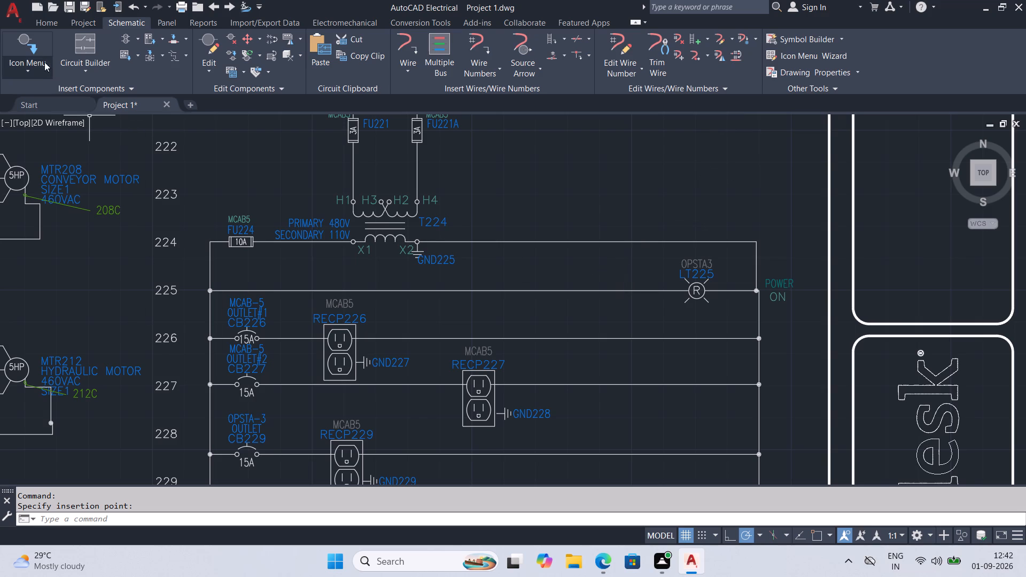
# Look through the schematic symbol categories from limit switches to one-line components, power supplies and electronics for a suitable rung 230 light symbol.
pyautogui.click(34, 52)
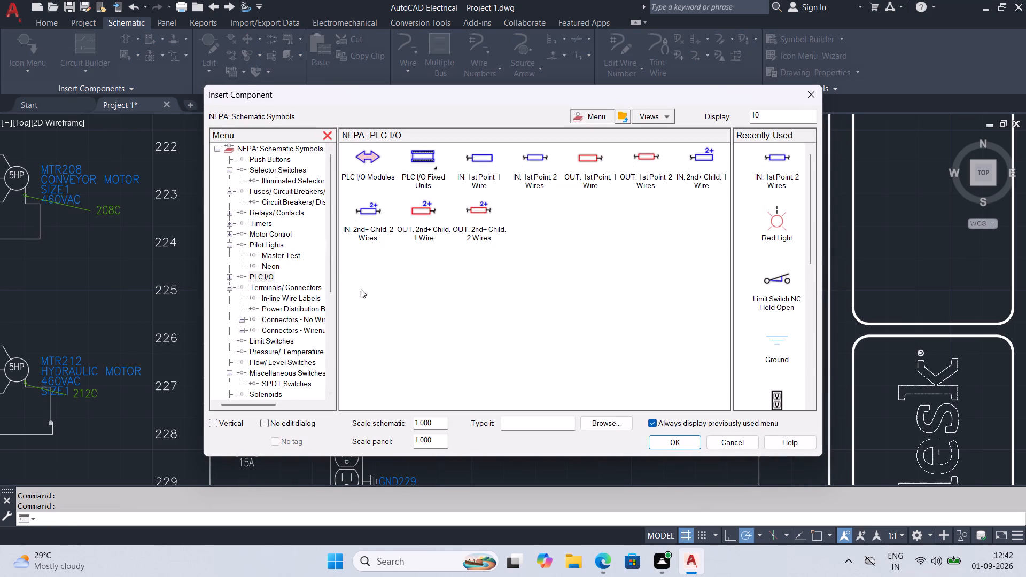
pyautogui.click(281, 345)
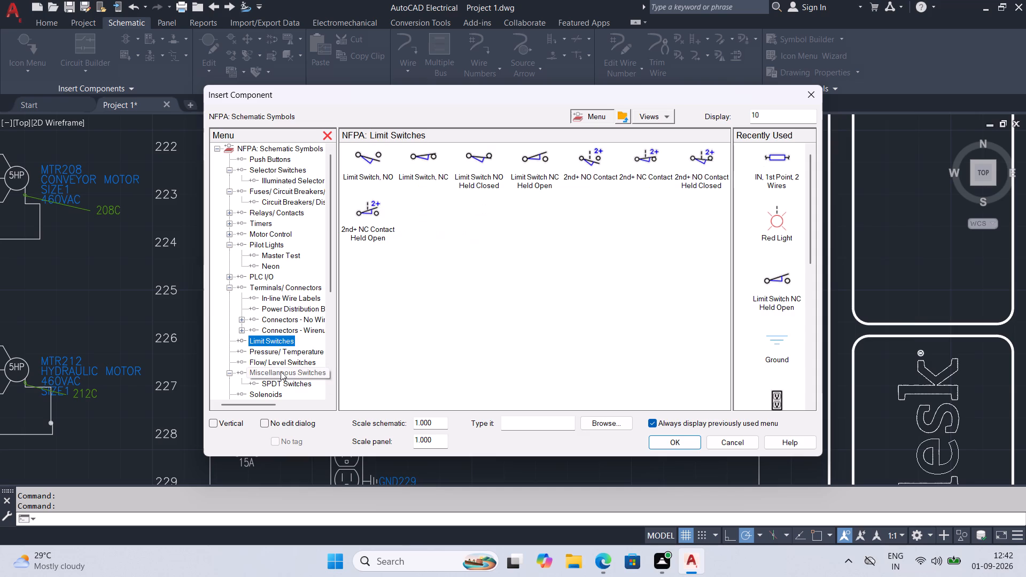
pyautogui.scroll(-6, 281, 371)
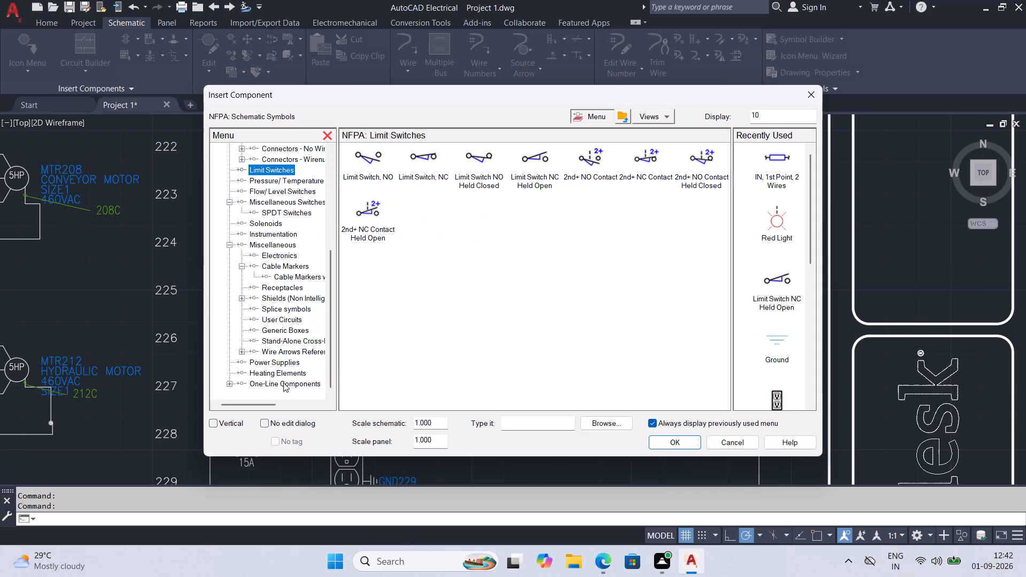
pyautogui.scroll(-1, 283, 383)
pyautogui.click(283, 383)
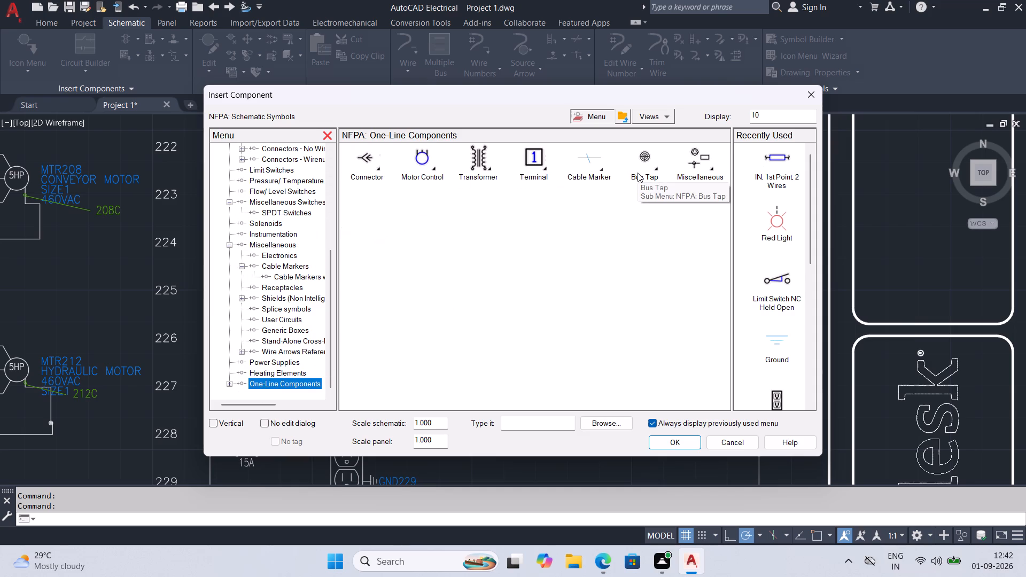
pyautogui.click(711, 170)
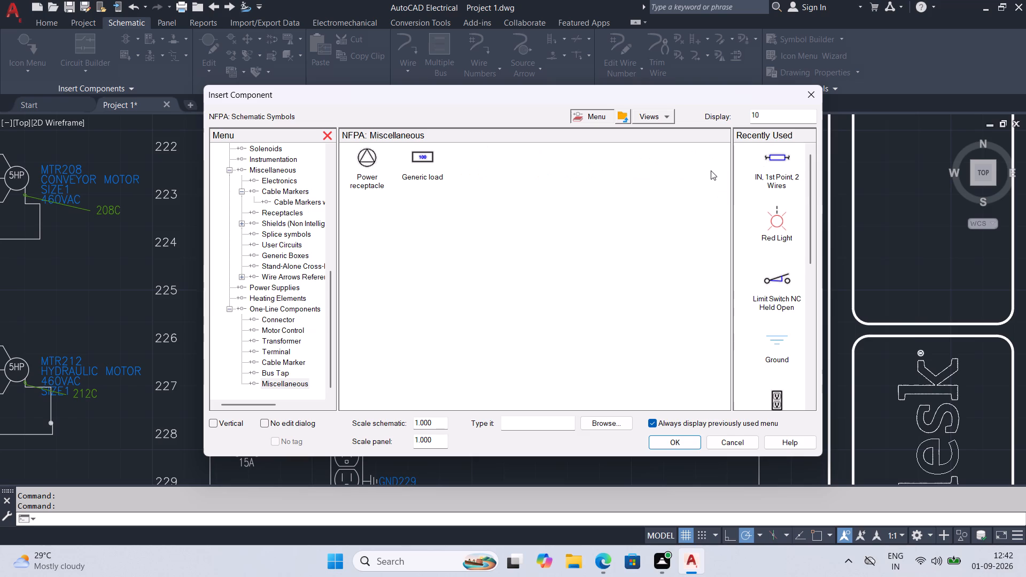
pyautogui.click(289, 371)
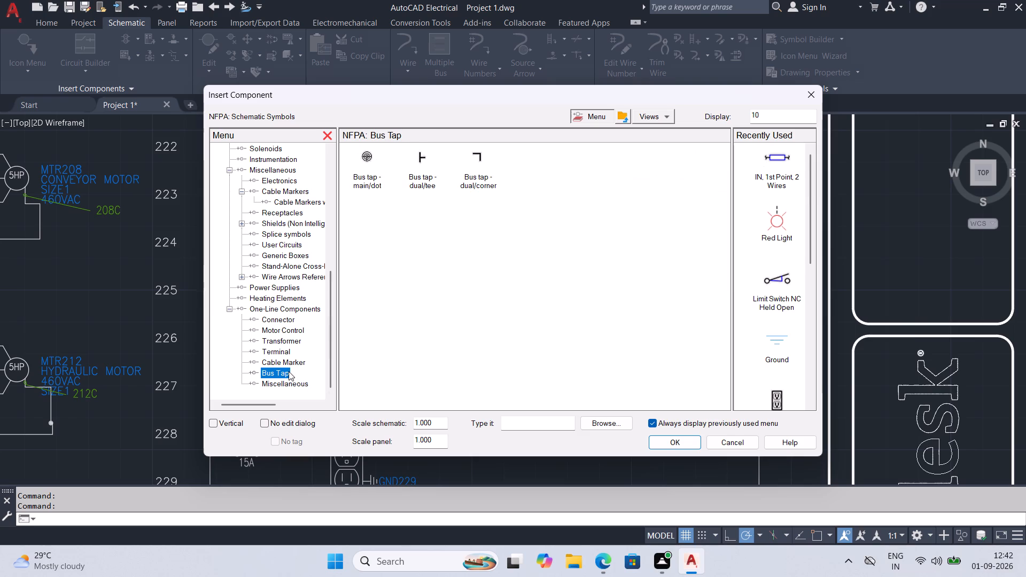
pyautogui.click(288, 360)
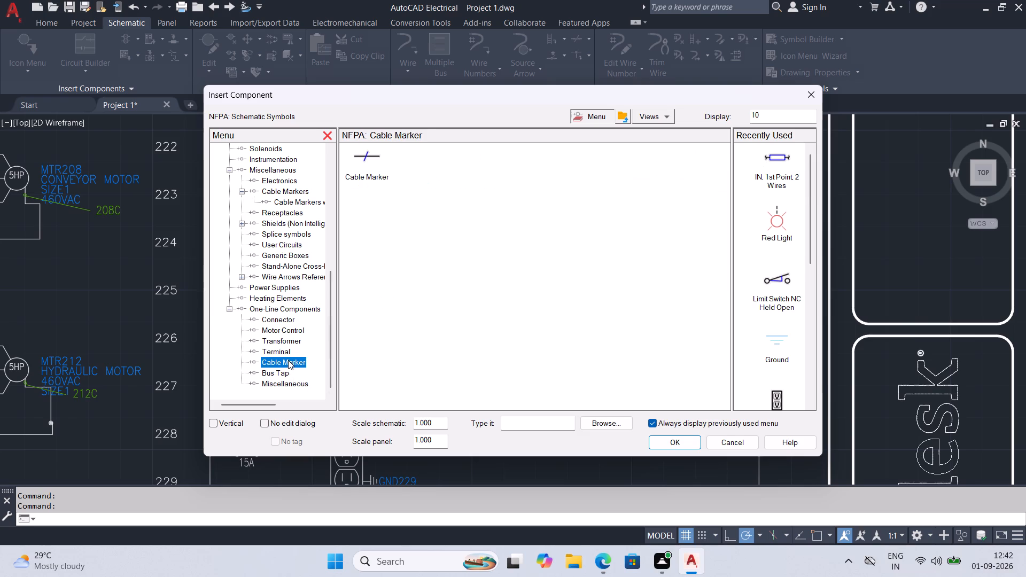
pyautogui.click(289, 352)
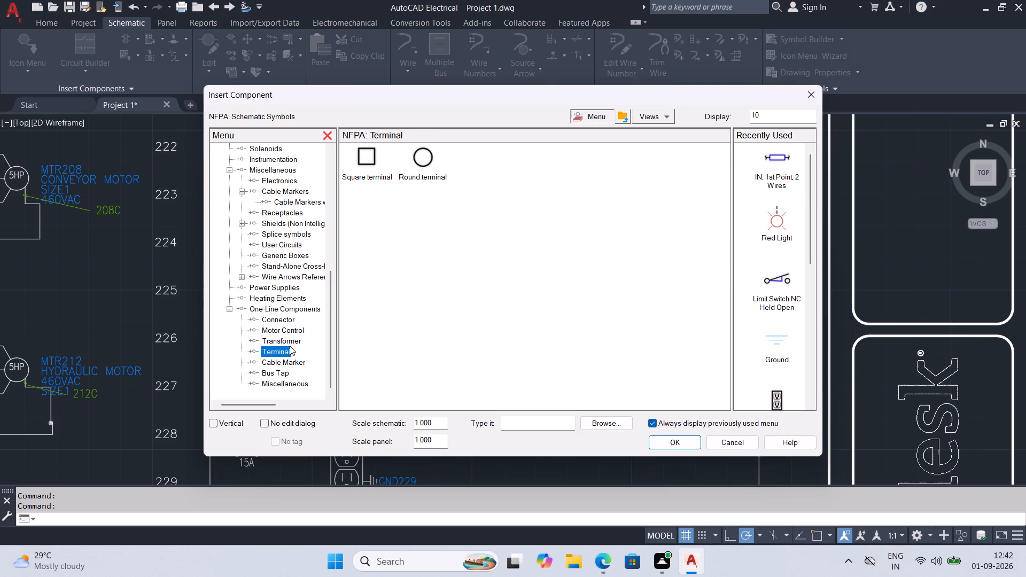
pyautogui.click(290, 344)
pyautogui.click(292, 332)
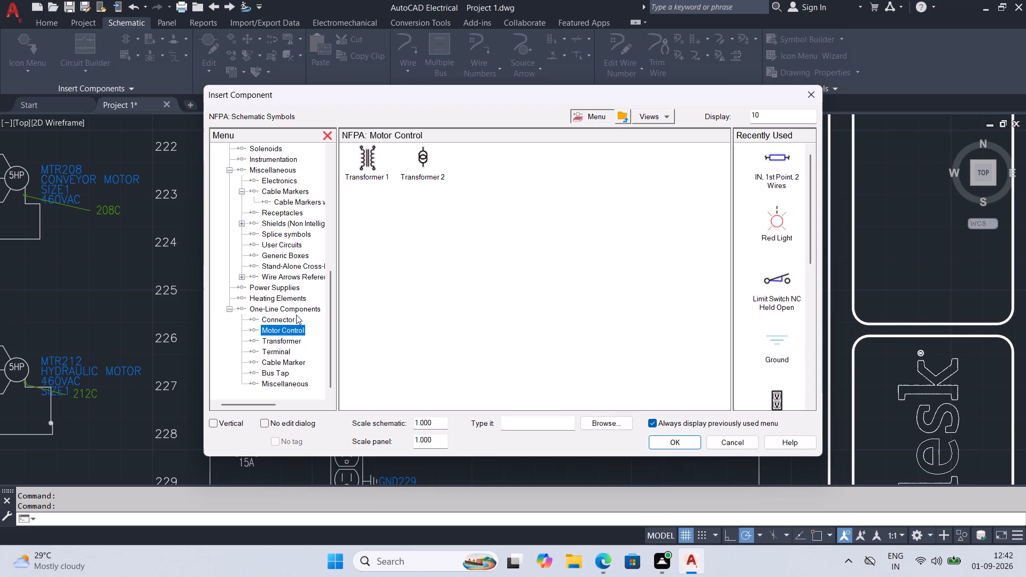
pyautogui.click(291, 315)
pyautogui.click(293, 310)
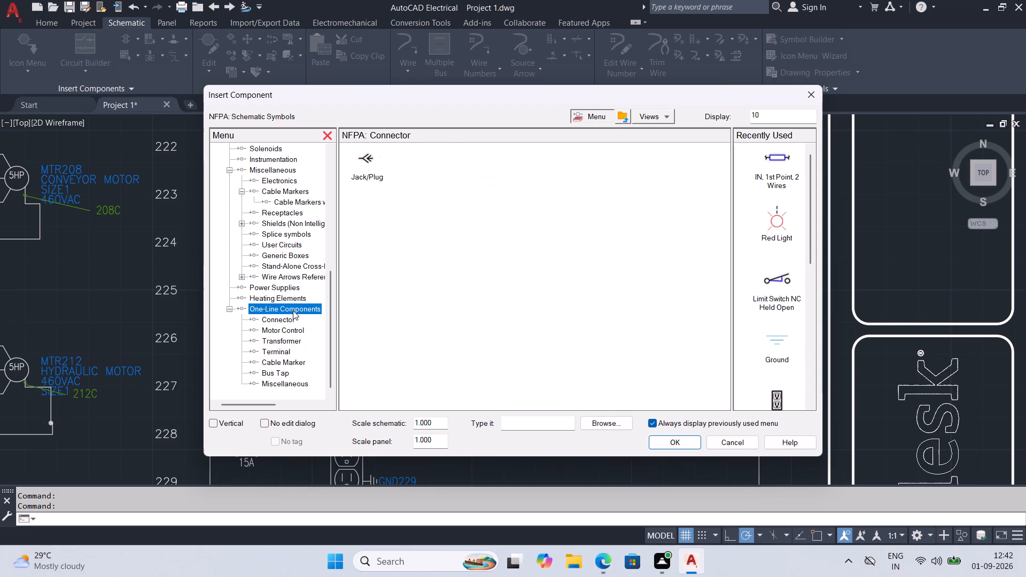
pyautogui.click(297, 297)
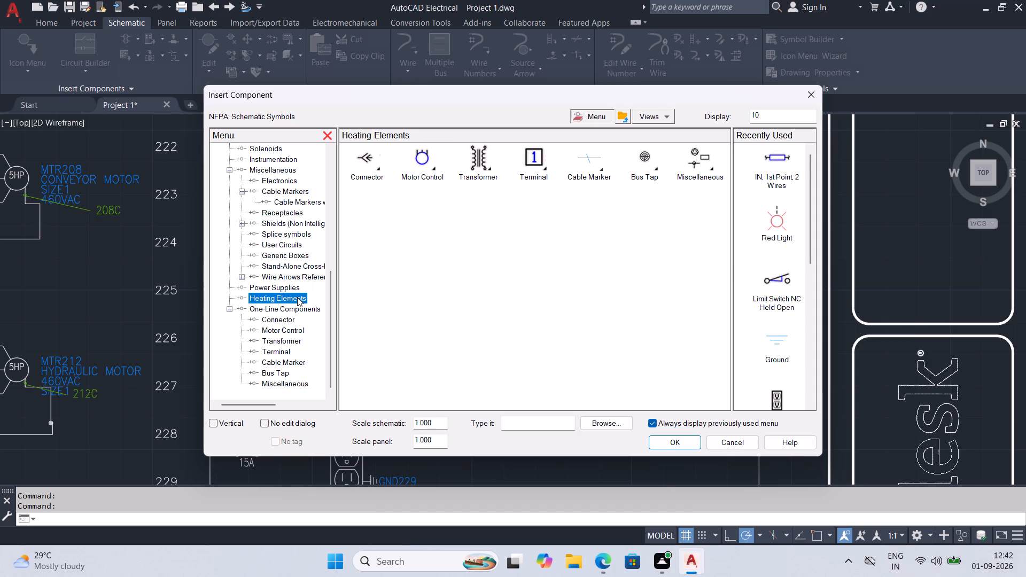
pyautogui.click(299, 290)
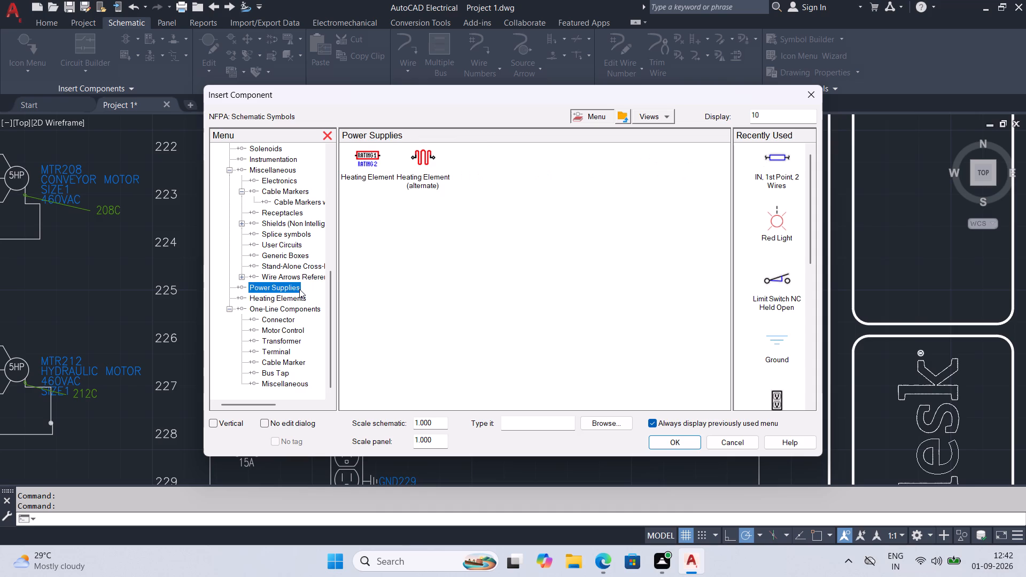
pyautogui.click(299, 276)
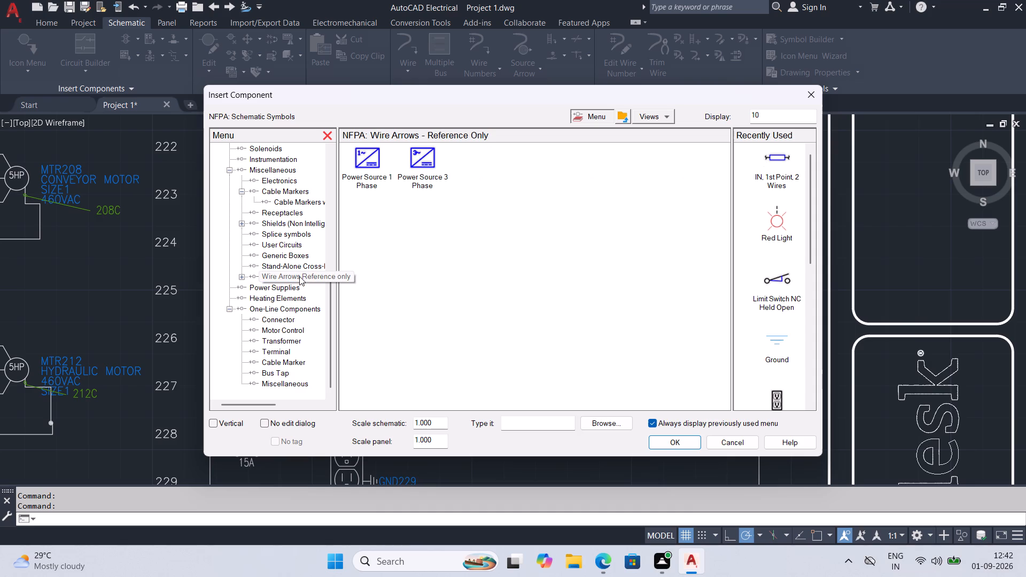
pyautogui.click(301, 269)
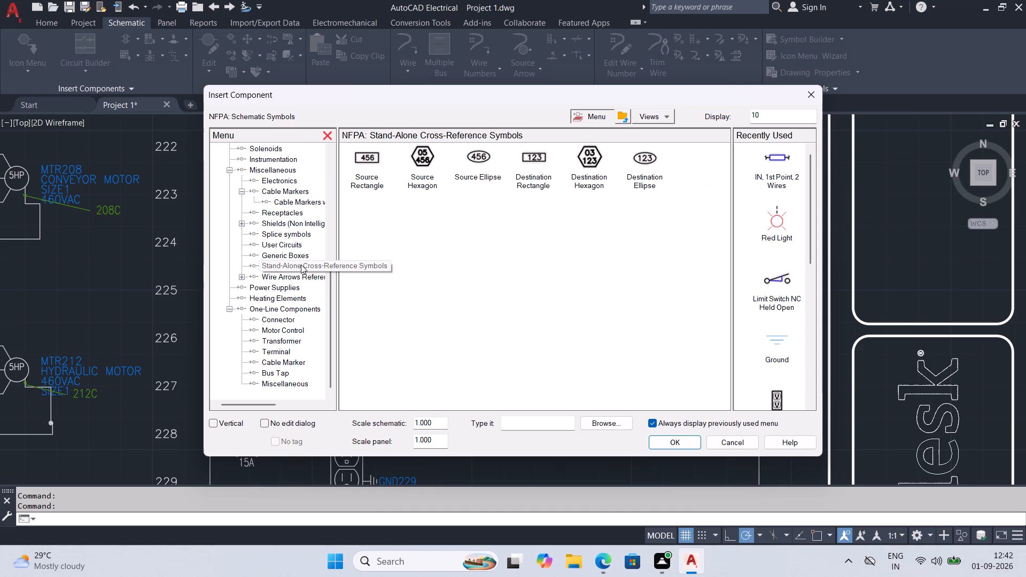
pyautogui.click(300, 255)
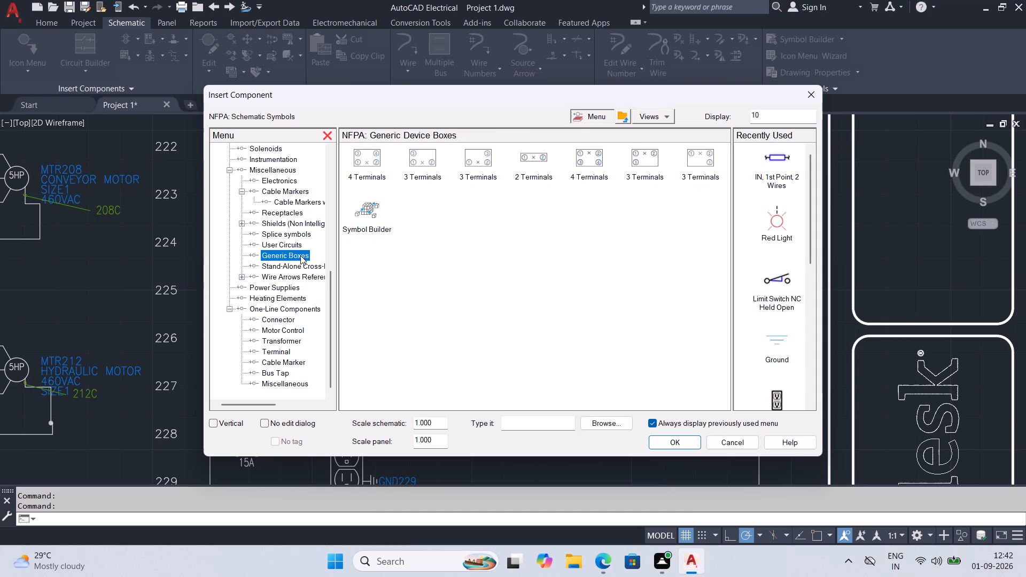
pyautogui.click(299, 245)
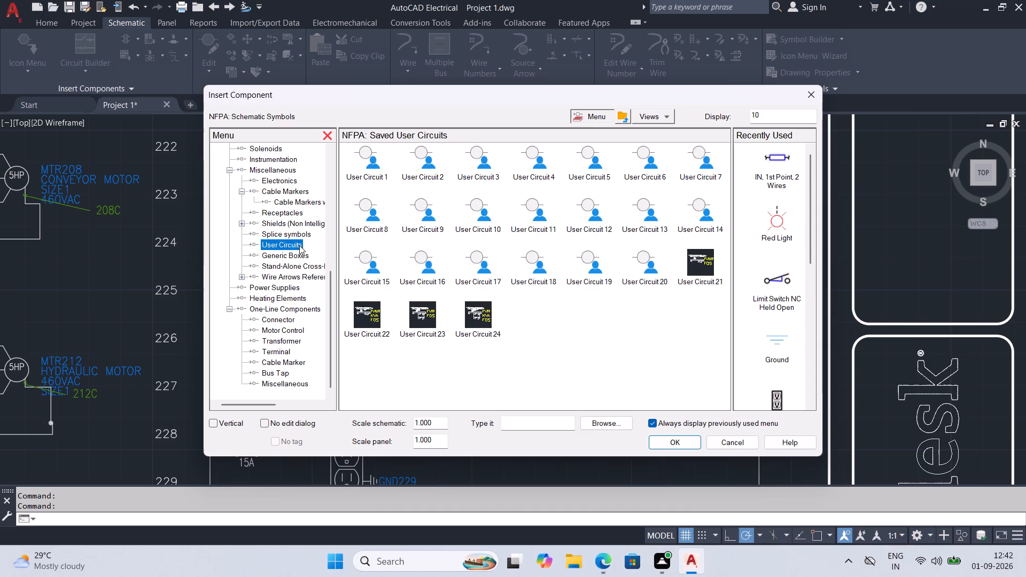
pyautogui.click(276, 237)
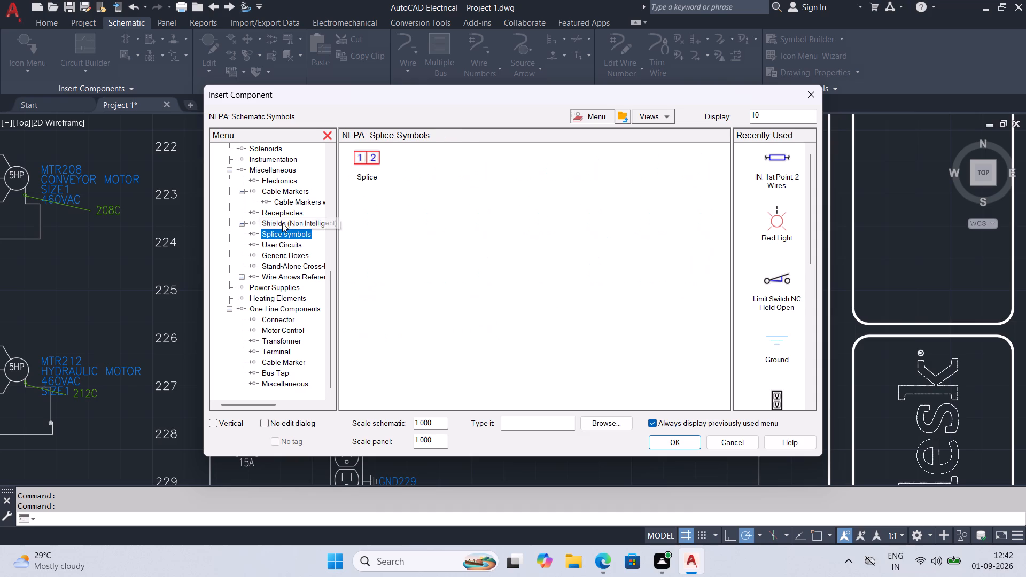
pyautogui.click(282, 223)
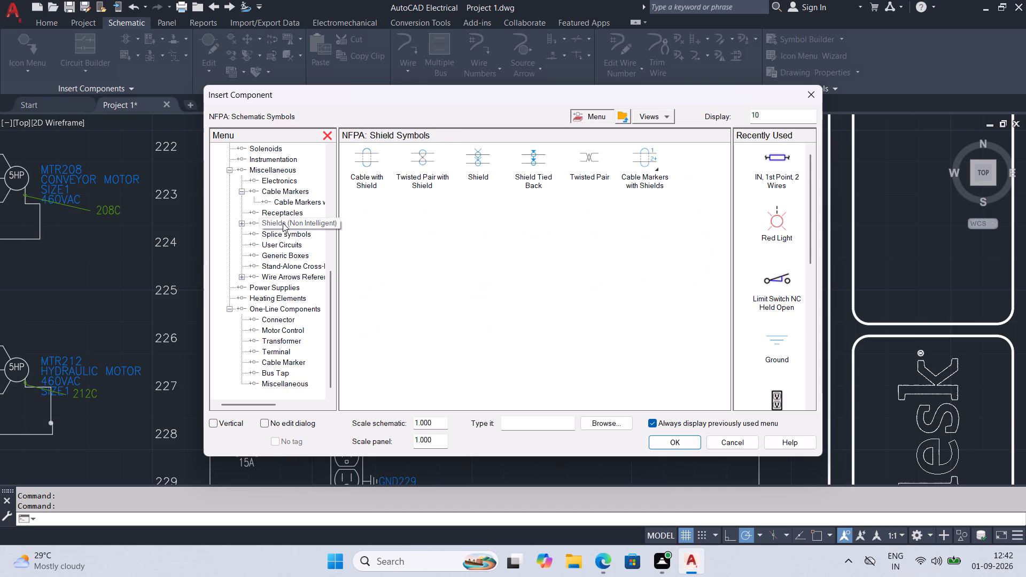
pyautogui.click(283, 215)
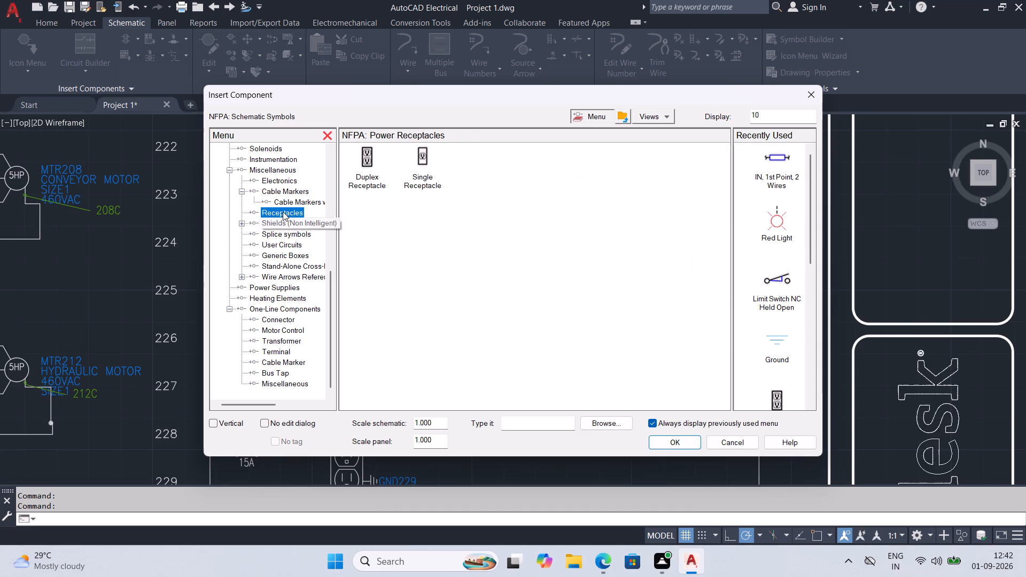
pyautogui.click(283, 204)
pyautogui.click(283, 193)
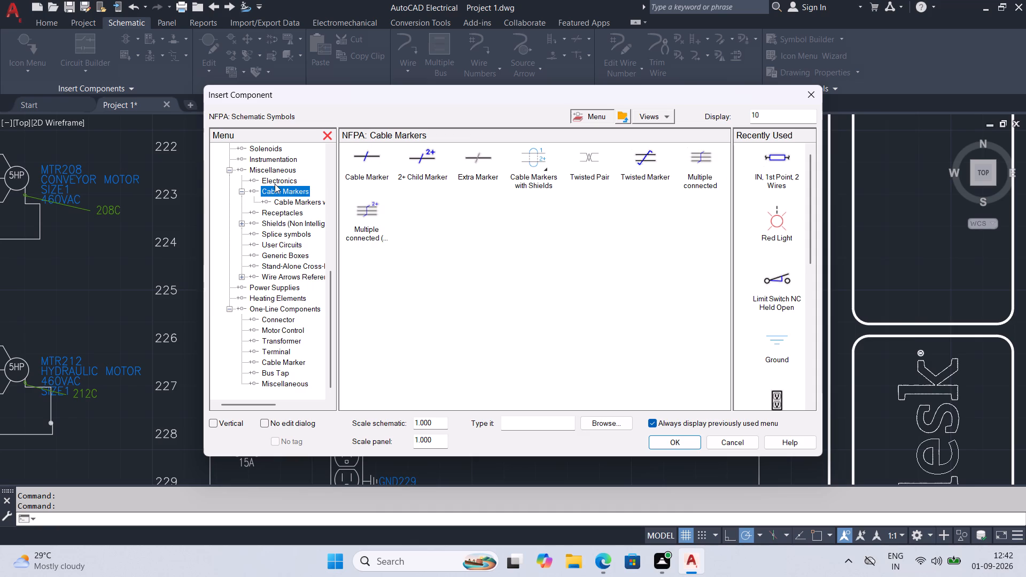
pyautogui.click(275, 183)
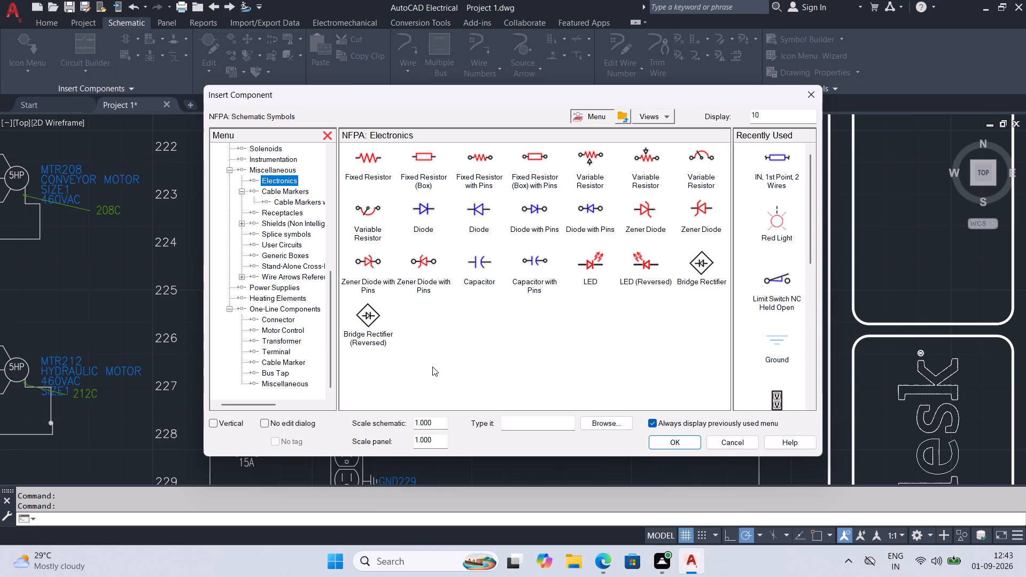
# Insert the Miscellaneous category's Enclosure Light on rung 230 after door switch LS230, with description lines MCAB-5 and LIGHT.
pyautogui.click(266, 169)
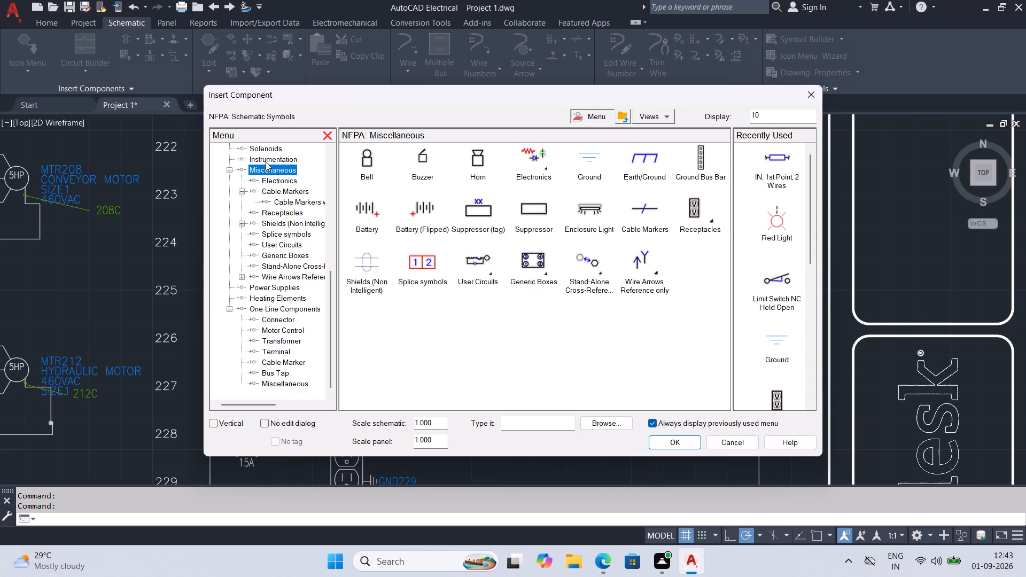
pyautogui.click(590, 210)
pyautogui.moveTo(632, 399); pyautogui.dragTo(586, 311, button='middle')
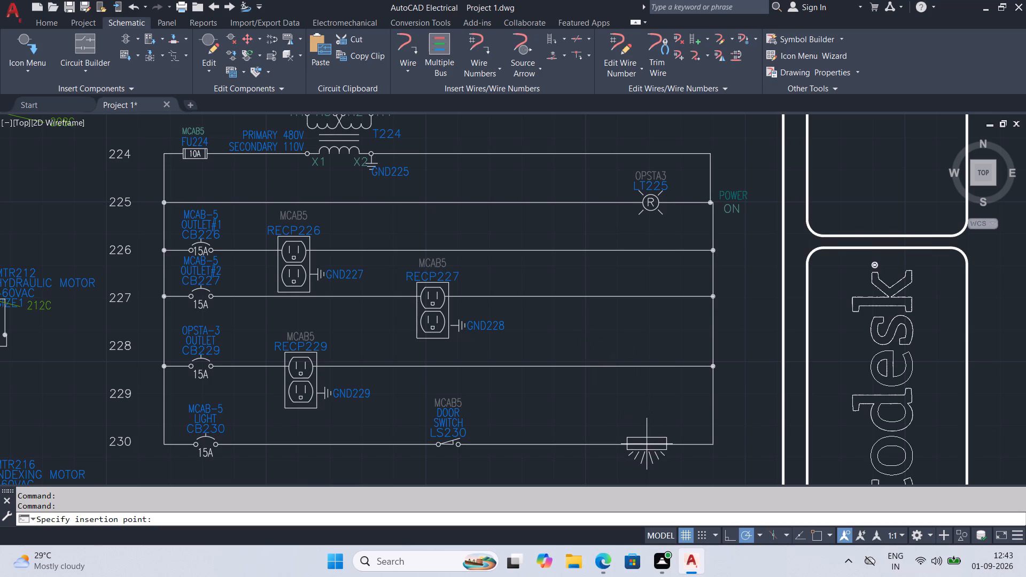
pyautogui.click(647, 445)
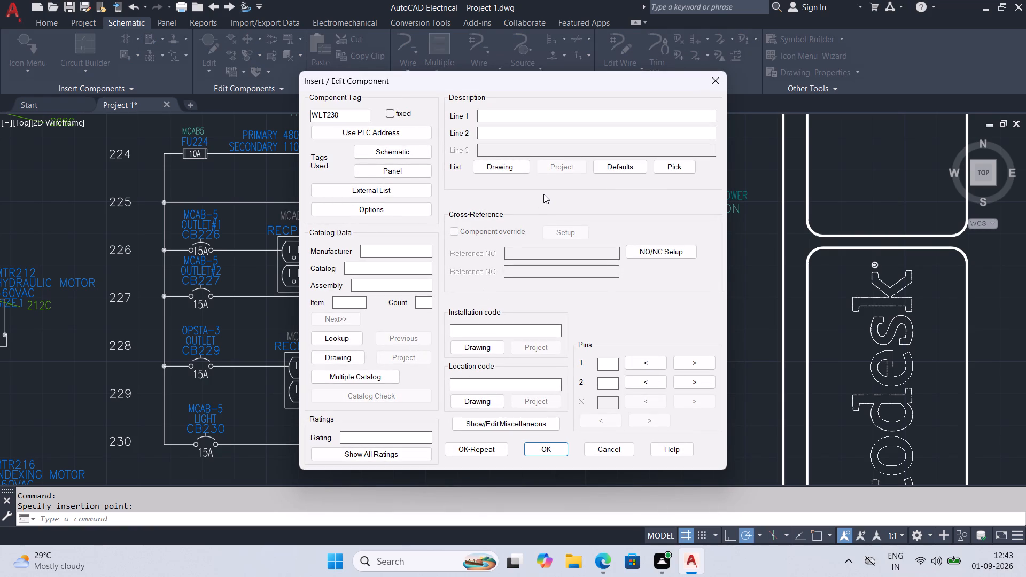
pyautogui.write('MCAB-')
pyautogui.press('5')
pyautogui.click(496, 136)
pyautogui.write('LIGHT')
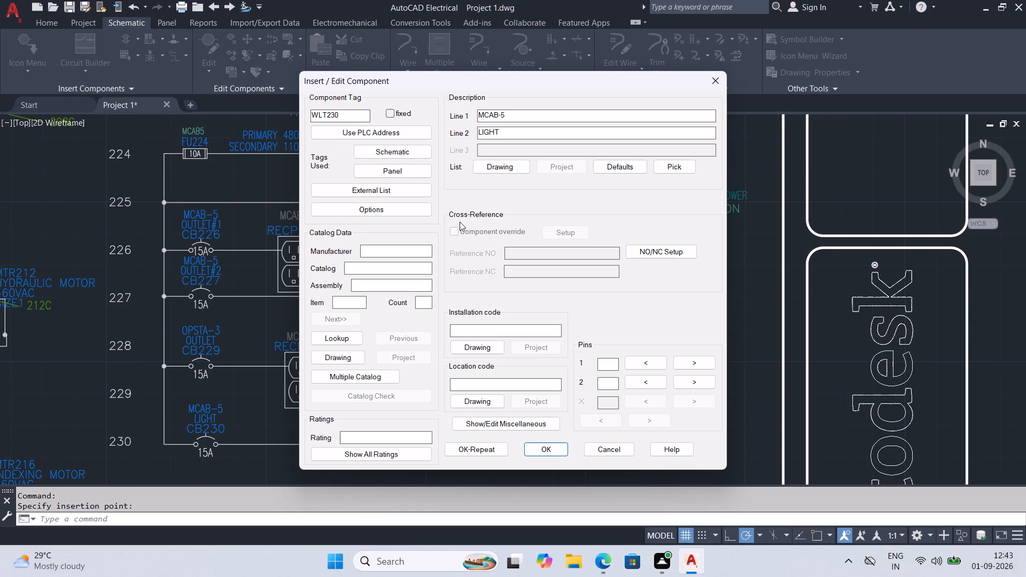
pyautogui.click(543, 446)
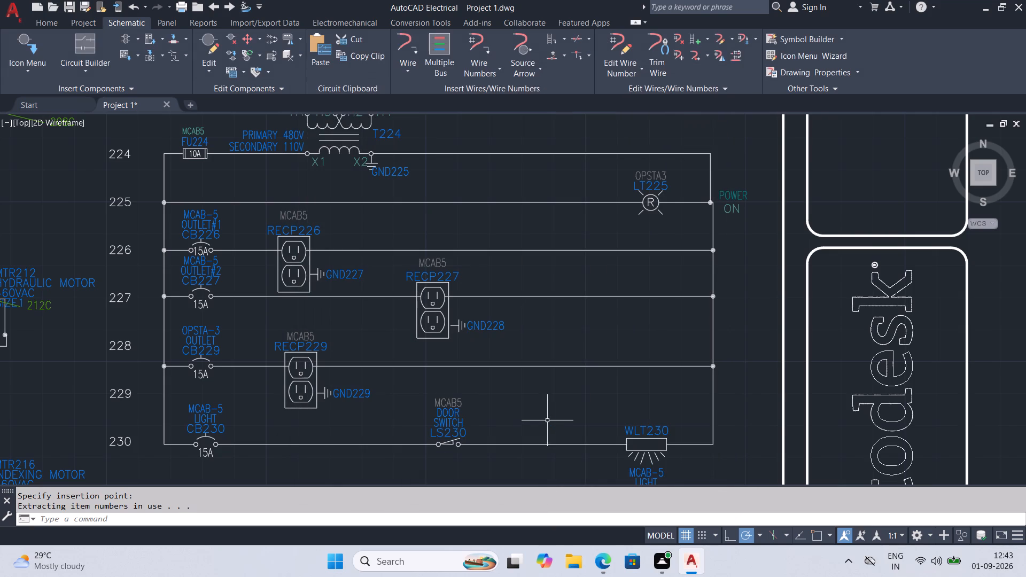
# Move the enclosure light's MCAB-5 and LIGHT description lines from below the symbol to stacked above tag WLT230, and save the drawing.
pyautogui.moveTo(580, 410); pyautogui.dragTo(571, 356, button='middle')
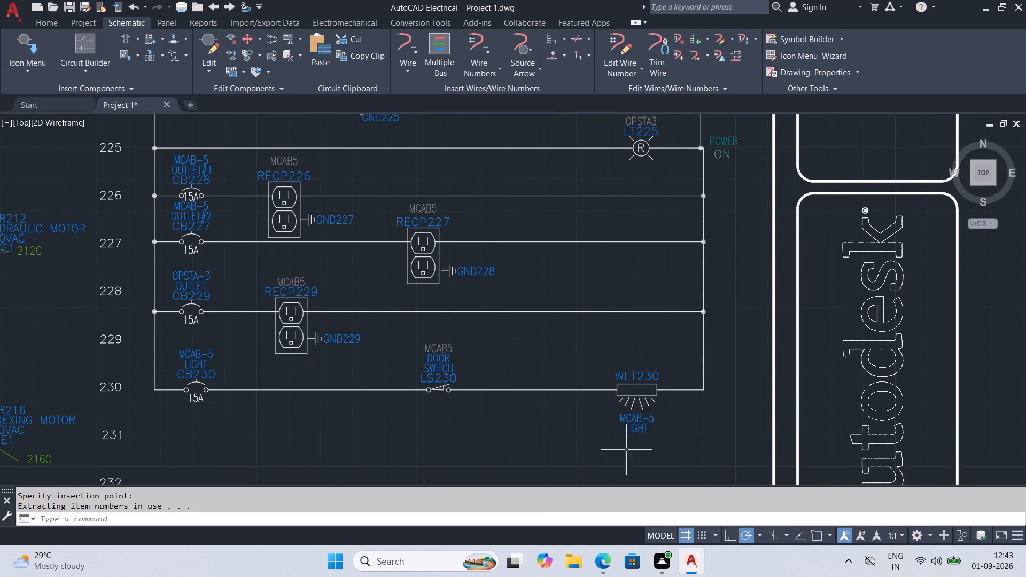
pyautogui.click(627, 422)
pyautogui.click(639, 419)
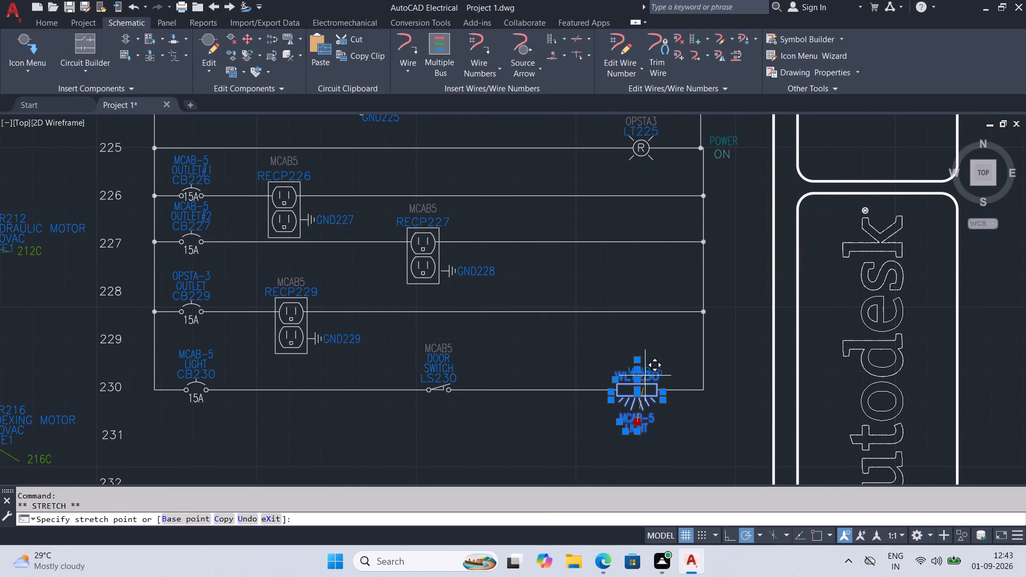
pyautogui.click(635, 364)
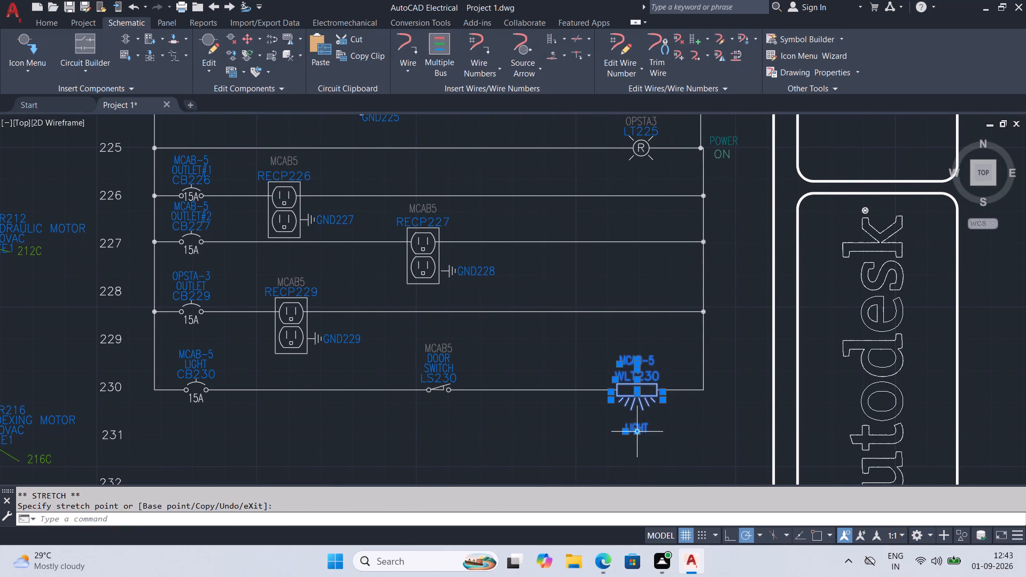
pyautogui.click(638, 432)
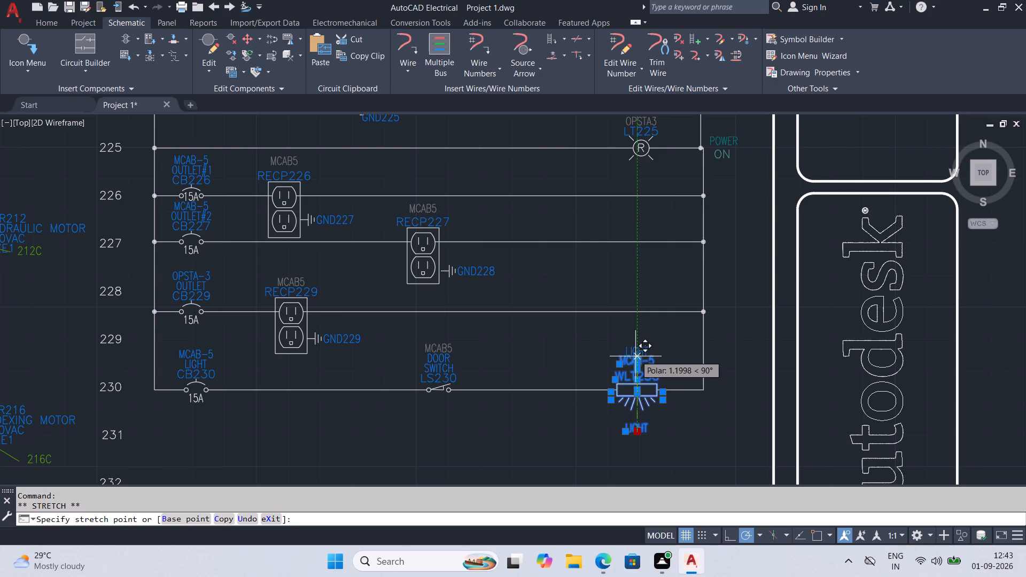
pyautogui.click(665, 348)
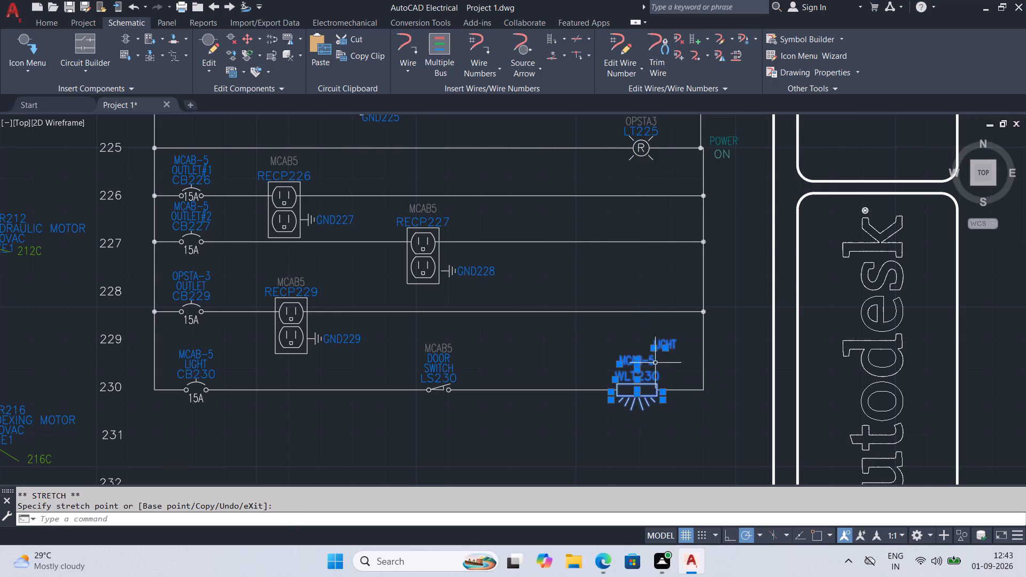
pyautogui.click(636, 364)
pyautogui.click(636, 354)
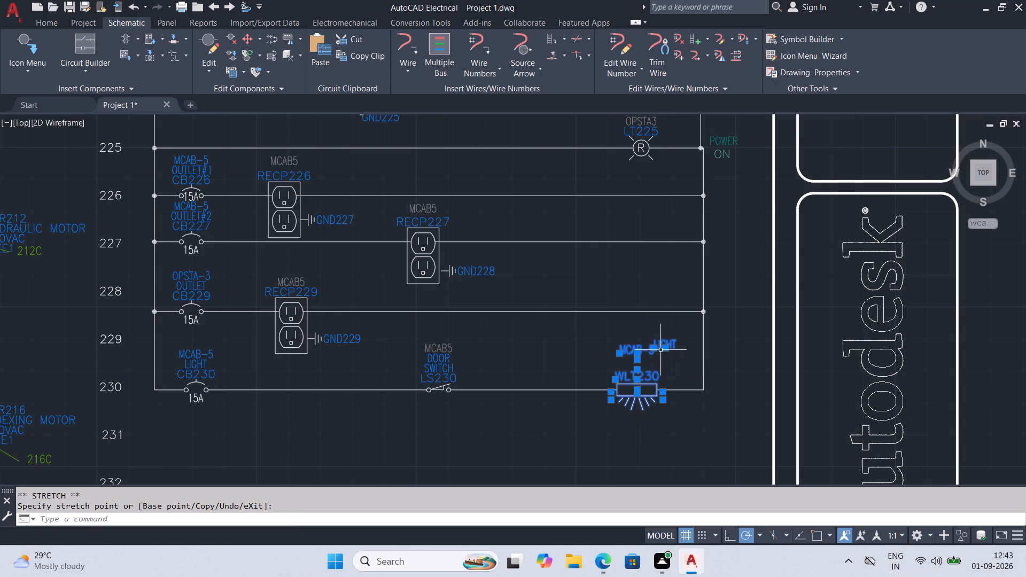
pyautogui.click(665, 345)
pyautogui.click(633, 367)
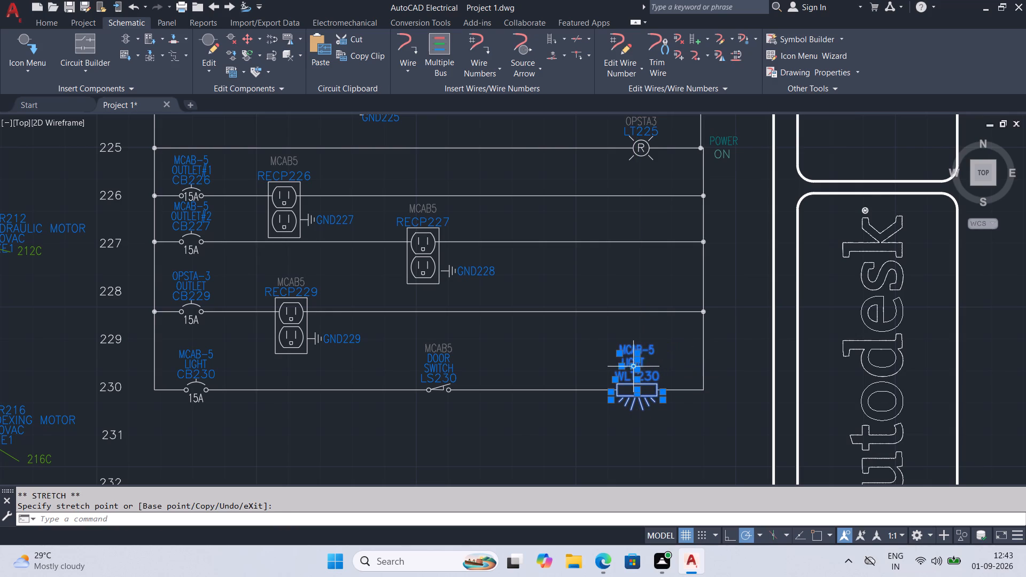
pyautogui.hotkey('ctrl', 's')
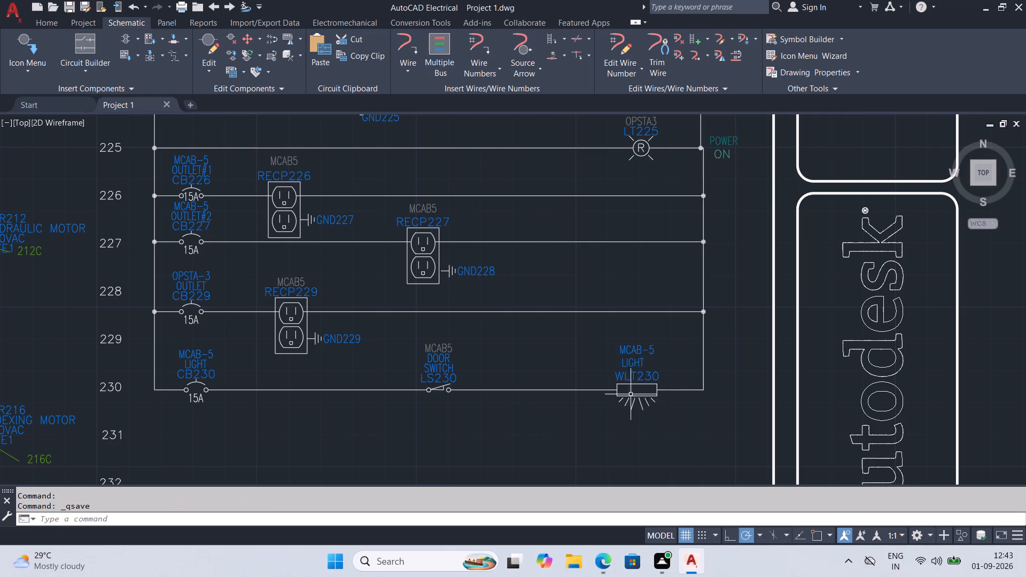
# Set the TERM02 attribute of enclosure light WLT230 to MCAB5.
pyautogui.doubleClick(634, 346)
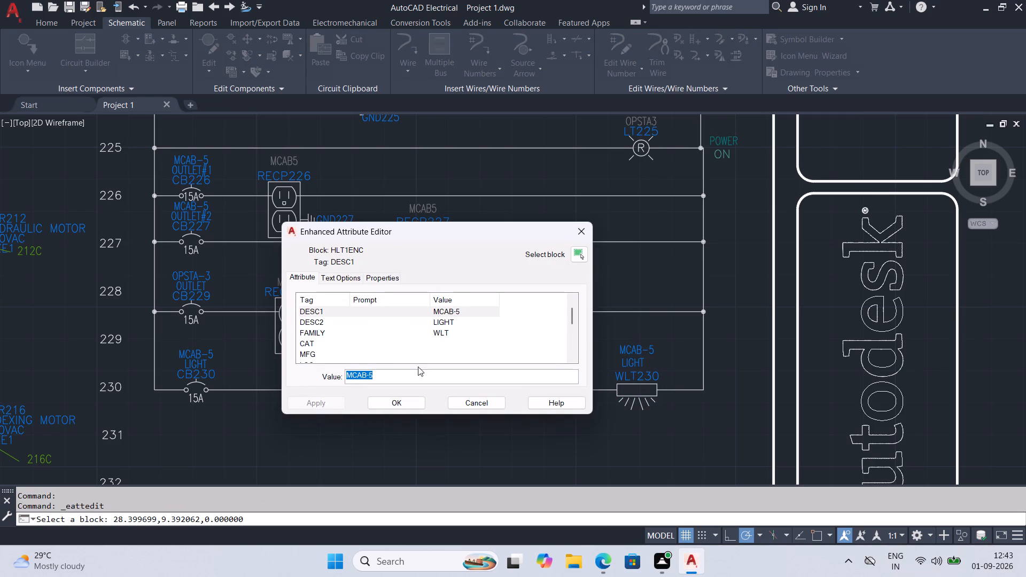
pyautogui.scroll(-1, 318, 336)
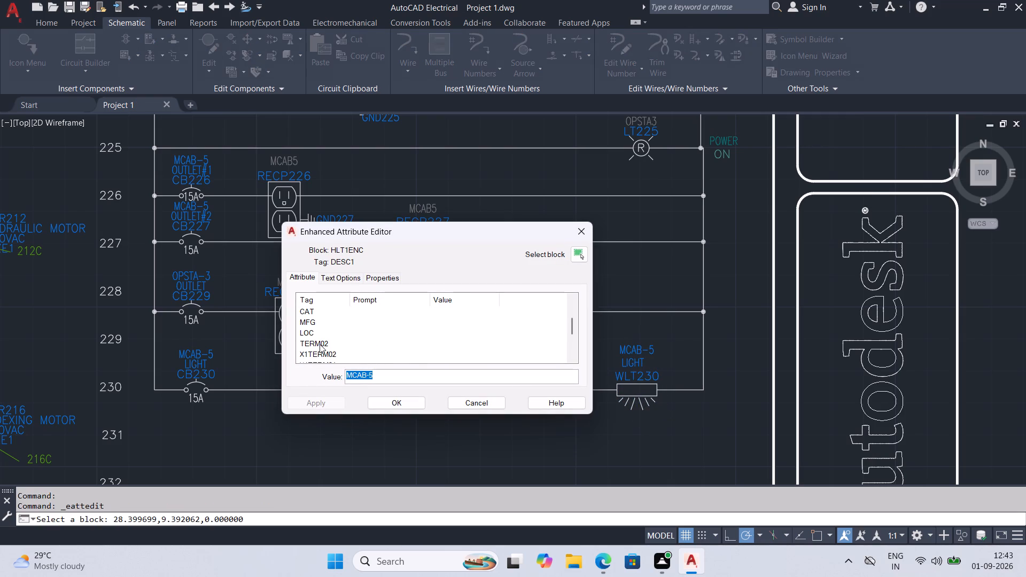
pyautogui.click(321, 342)
pyautogui.click(392, 373)
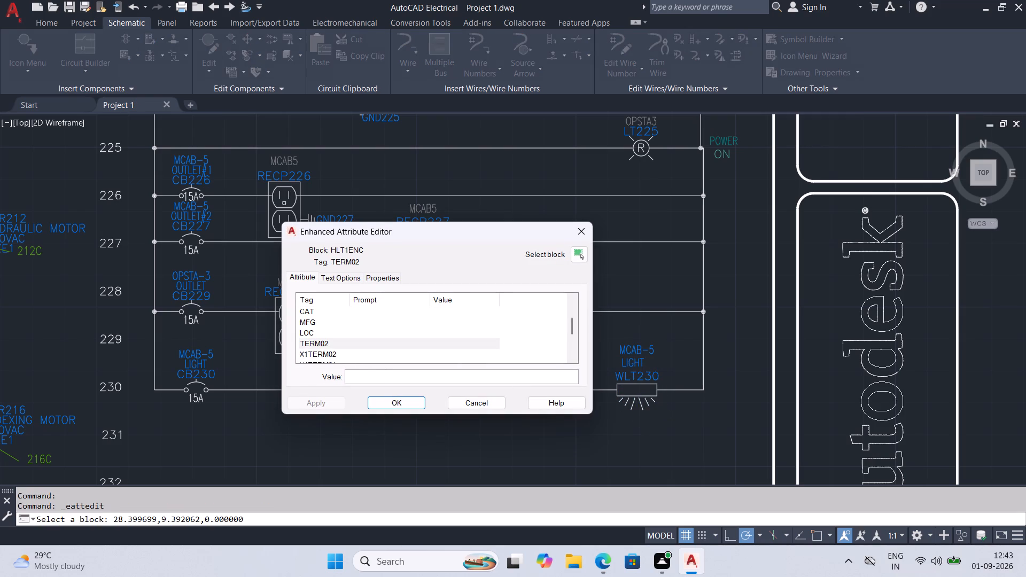
pyautogui.write('MCAB')
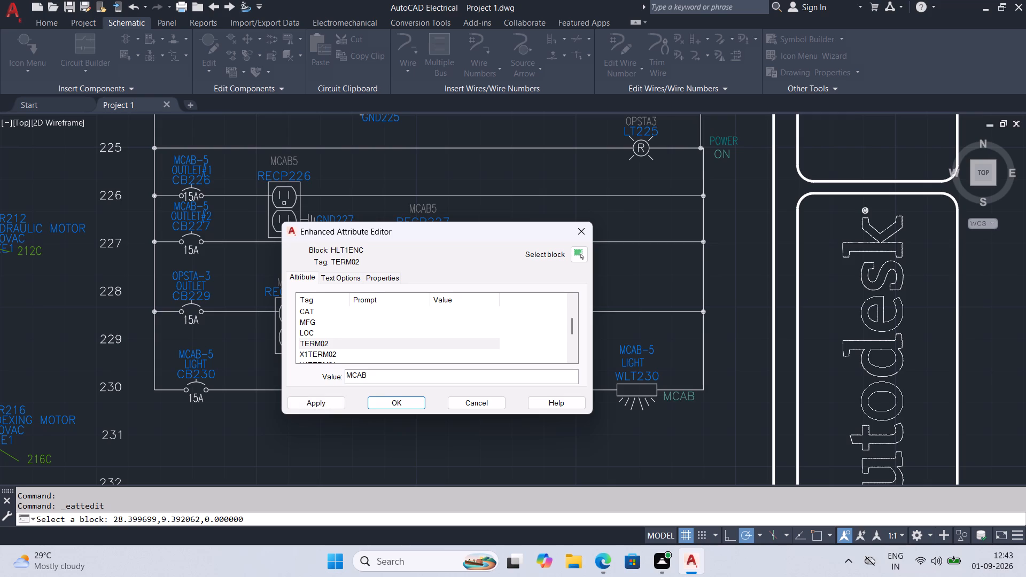
pyautogui.press('5')
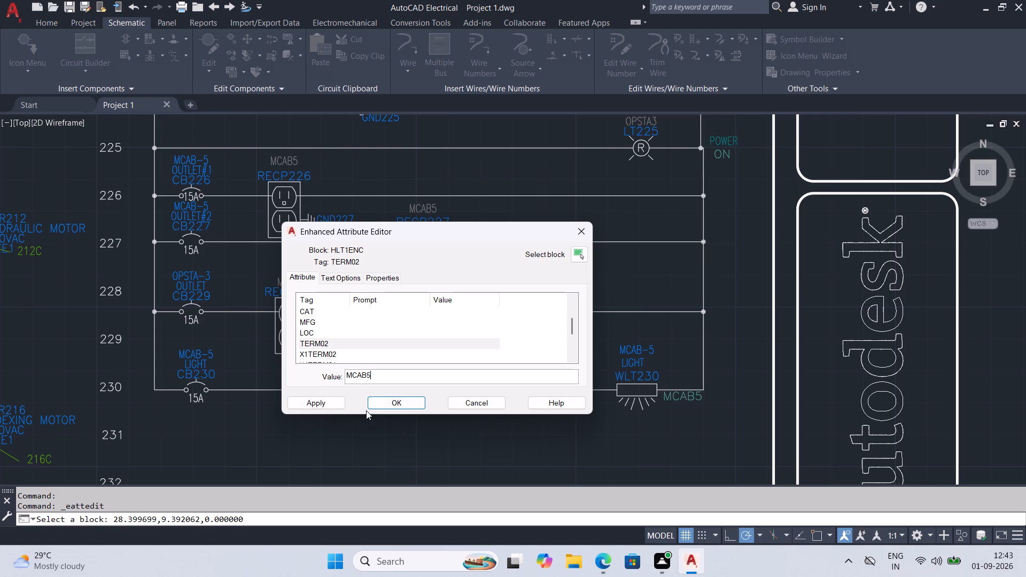
pyautogui.click(335, 408)
pyautogui.click(378, 408)
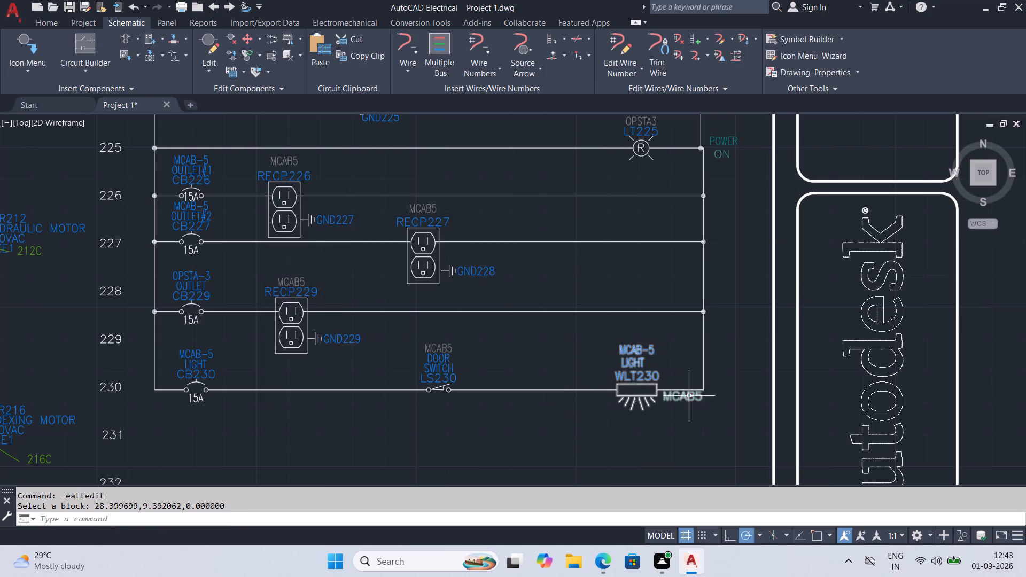
# Move the enclosure light's MCAB5 text above its MCAB-5 description line on rung 230 and save the drawing.
pyautogui.click(689, 396)
pyautogui.click(664, 403)
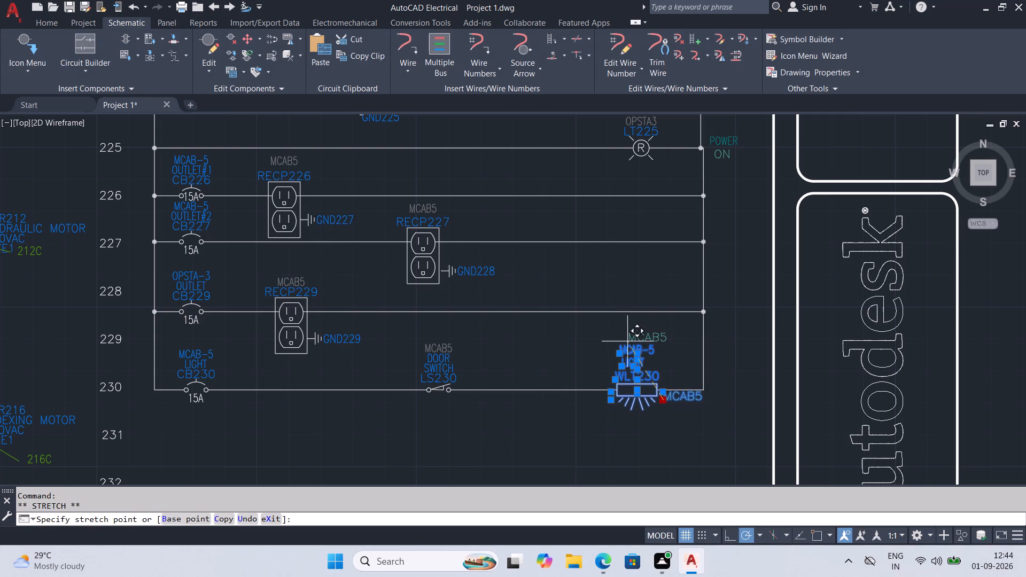
pyautogui.click(621, 341)
pyautogui.hotkey('ctrl', 's')
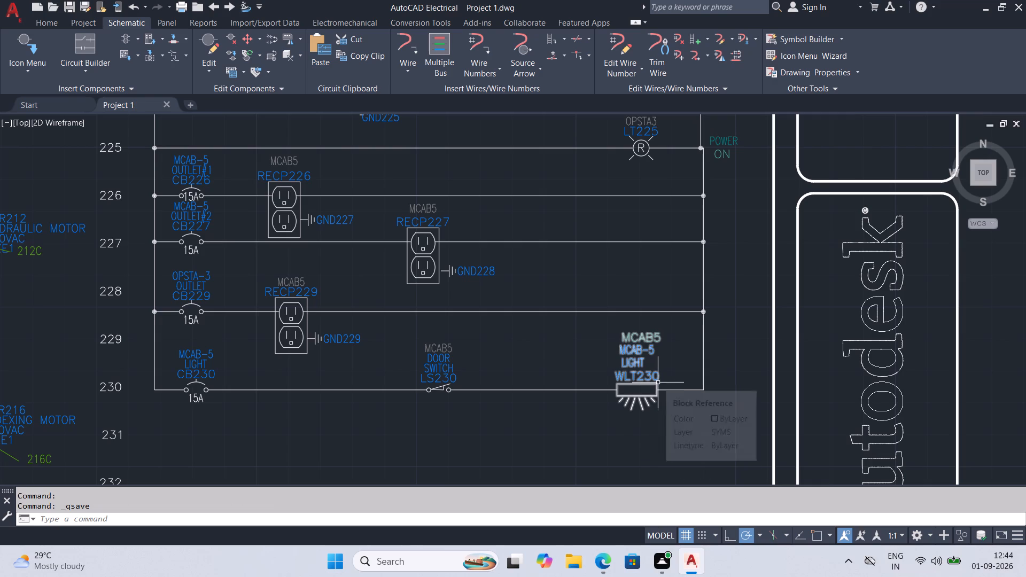
# Open the schematic symbol library to insert another component.
pyautogui.scroll(-2, 589, 387)
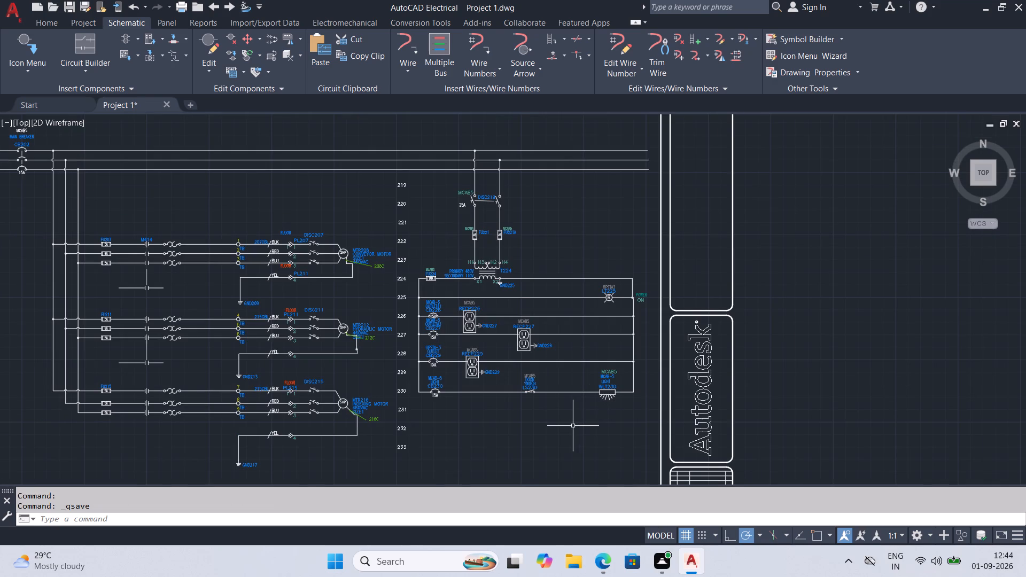
pyautogui.click(38, 71)
pyautogui.click(44, 89)
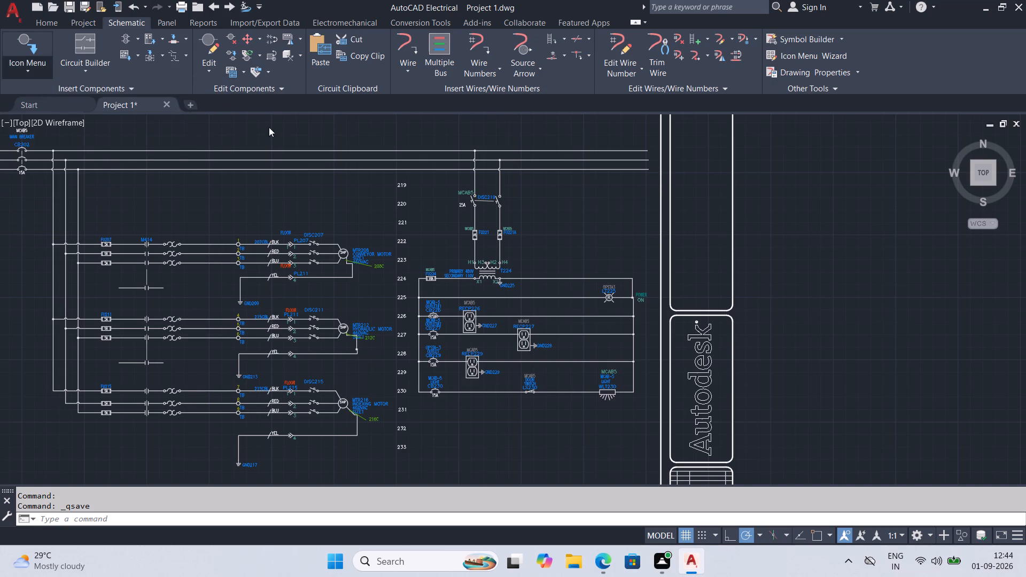
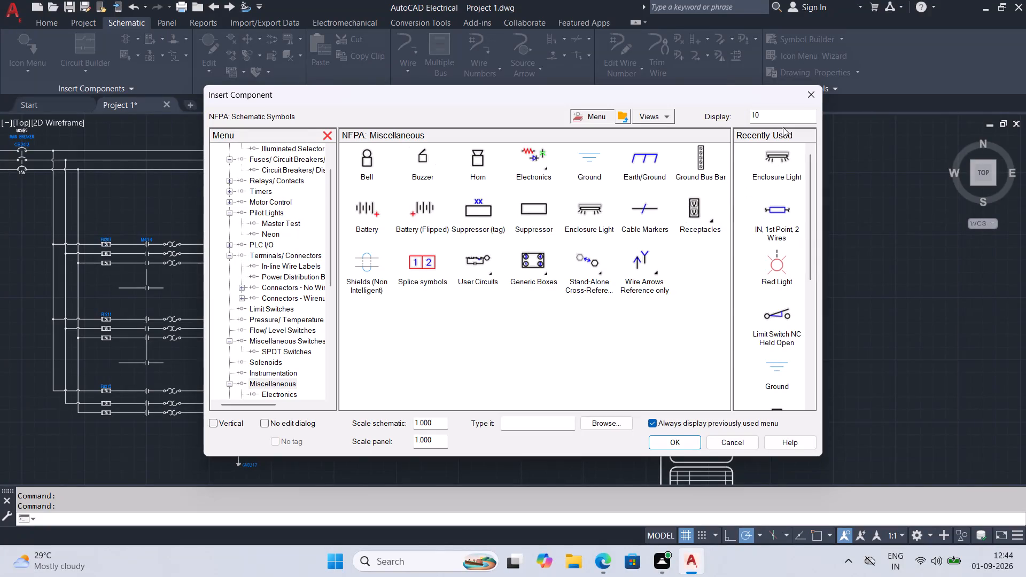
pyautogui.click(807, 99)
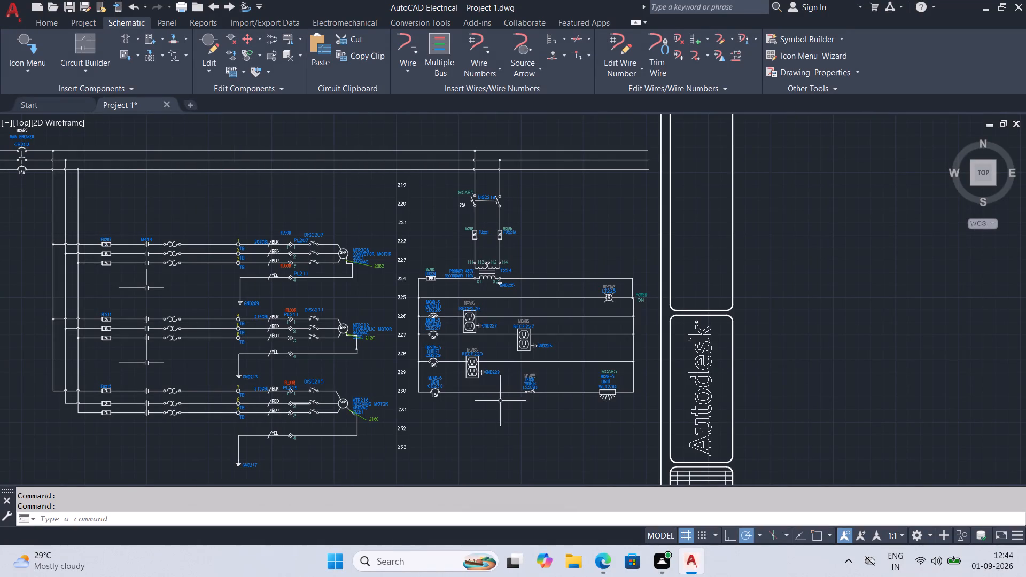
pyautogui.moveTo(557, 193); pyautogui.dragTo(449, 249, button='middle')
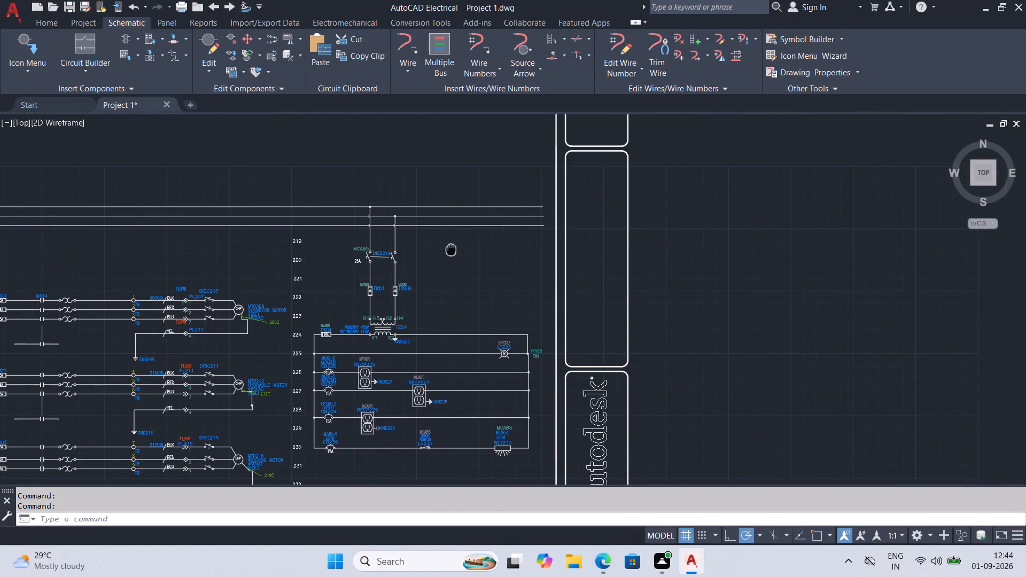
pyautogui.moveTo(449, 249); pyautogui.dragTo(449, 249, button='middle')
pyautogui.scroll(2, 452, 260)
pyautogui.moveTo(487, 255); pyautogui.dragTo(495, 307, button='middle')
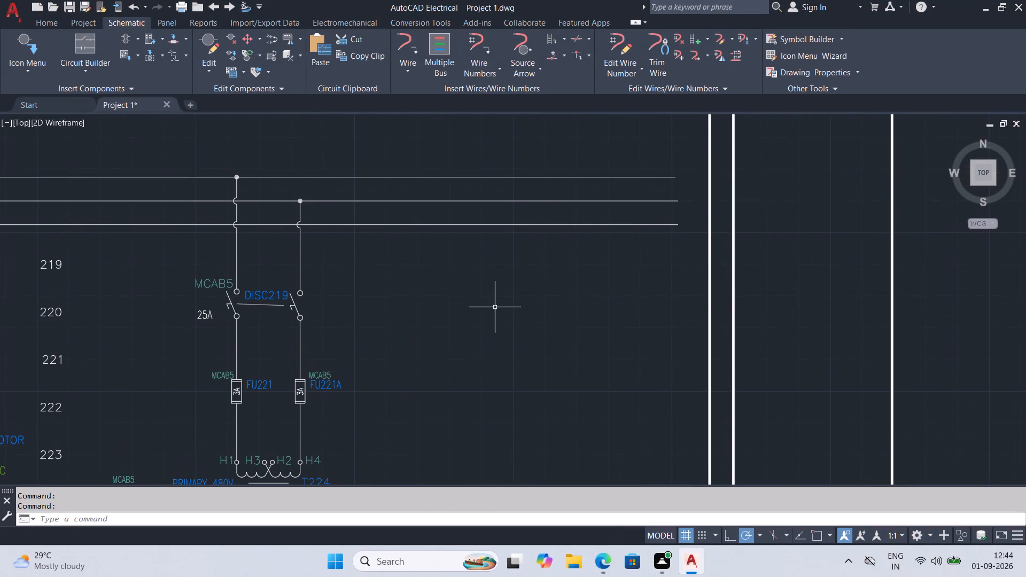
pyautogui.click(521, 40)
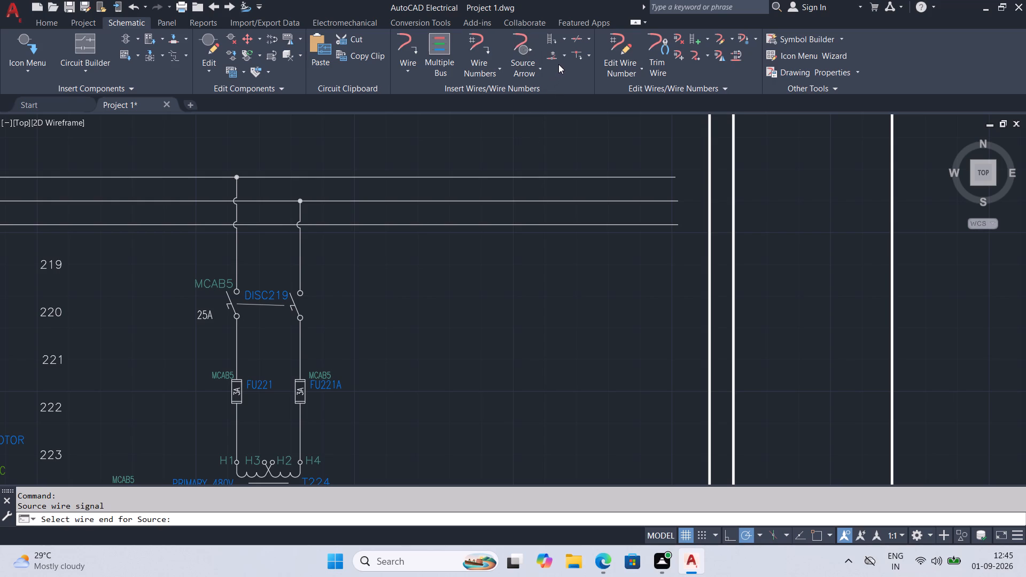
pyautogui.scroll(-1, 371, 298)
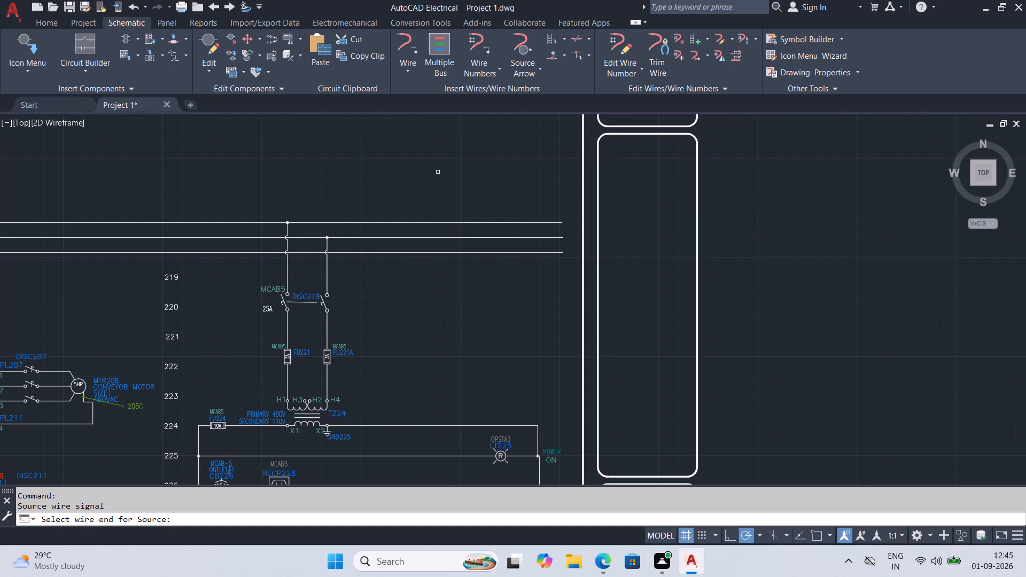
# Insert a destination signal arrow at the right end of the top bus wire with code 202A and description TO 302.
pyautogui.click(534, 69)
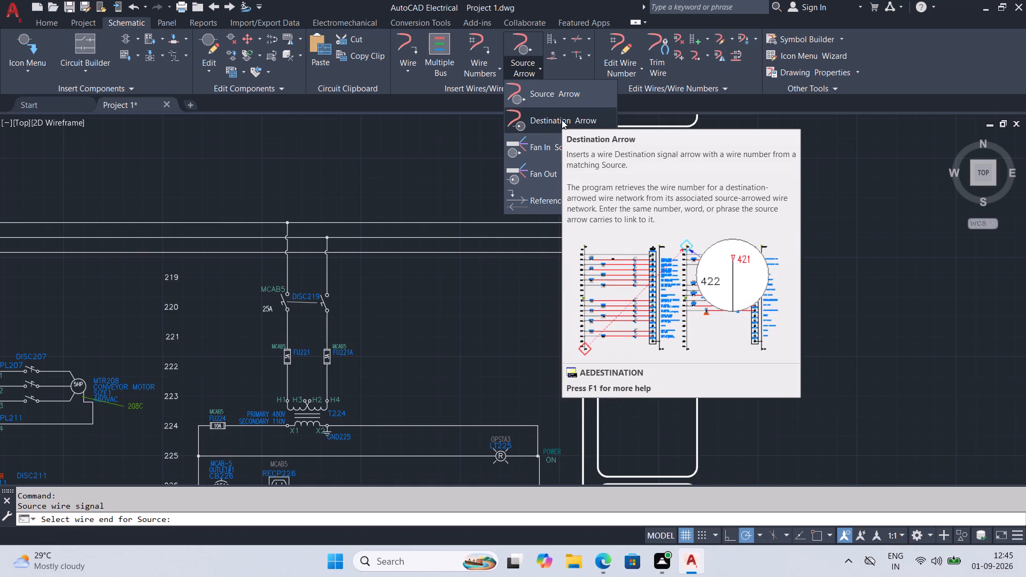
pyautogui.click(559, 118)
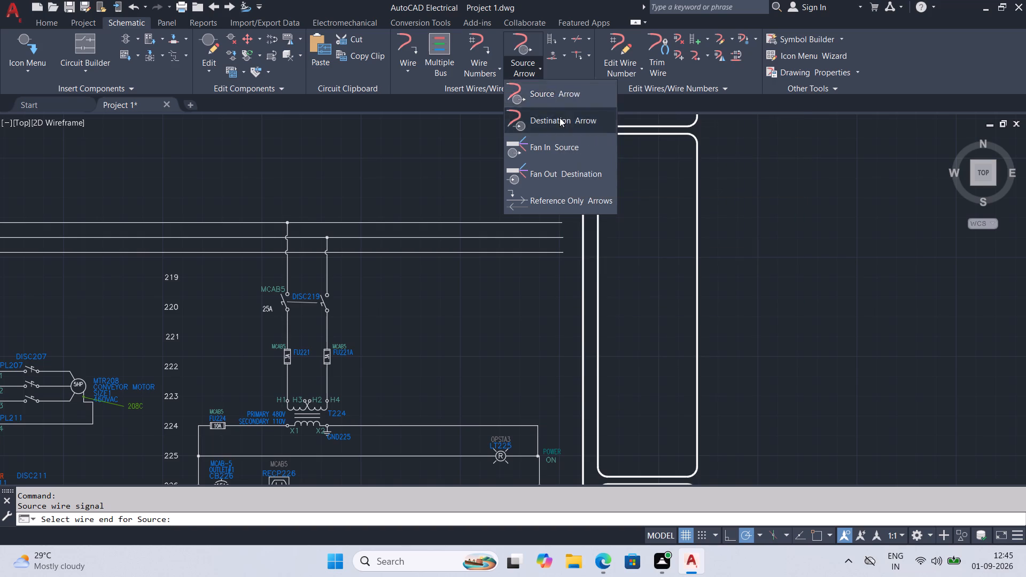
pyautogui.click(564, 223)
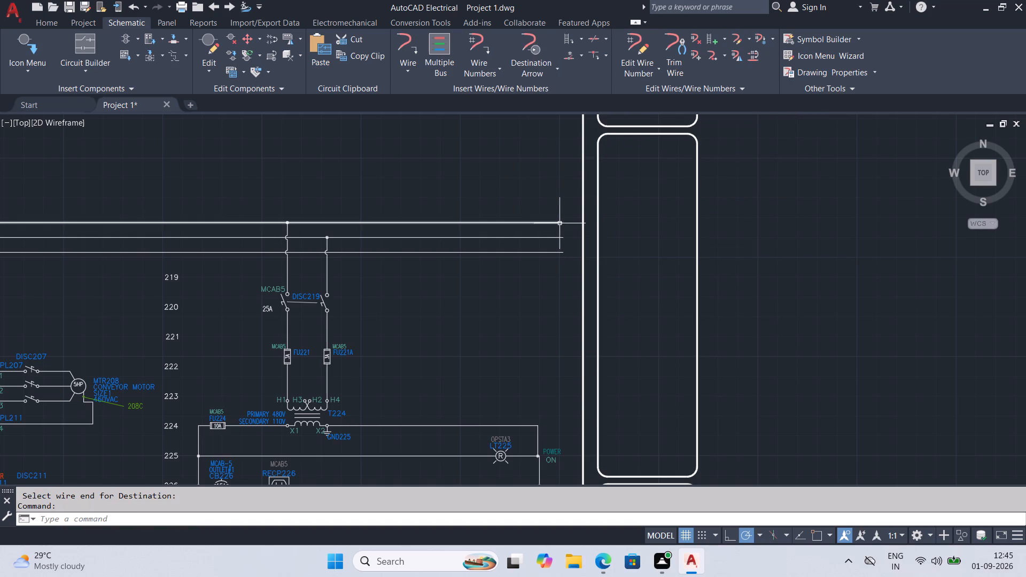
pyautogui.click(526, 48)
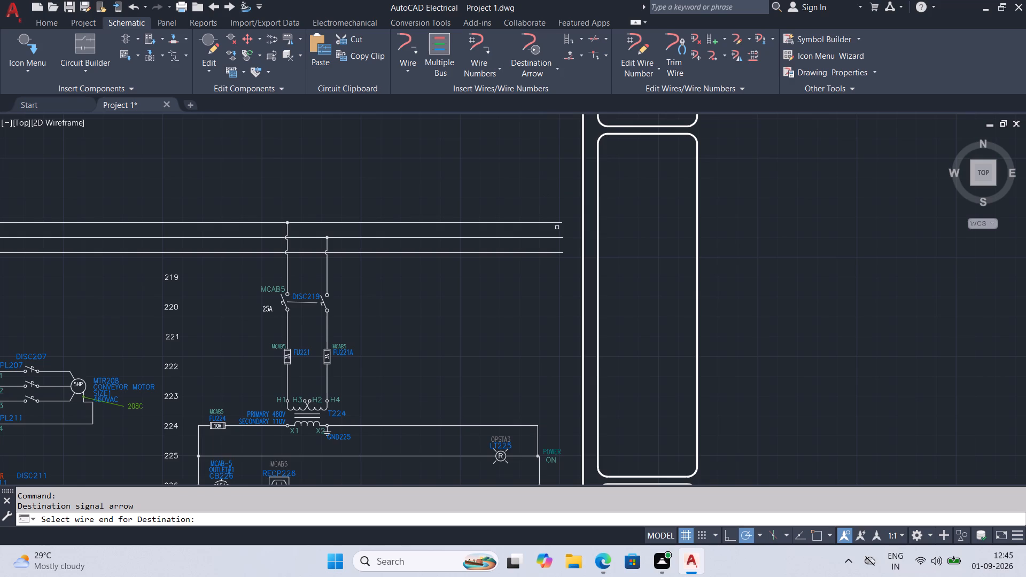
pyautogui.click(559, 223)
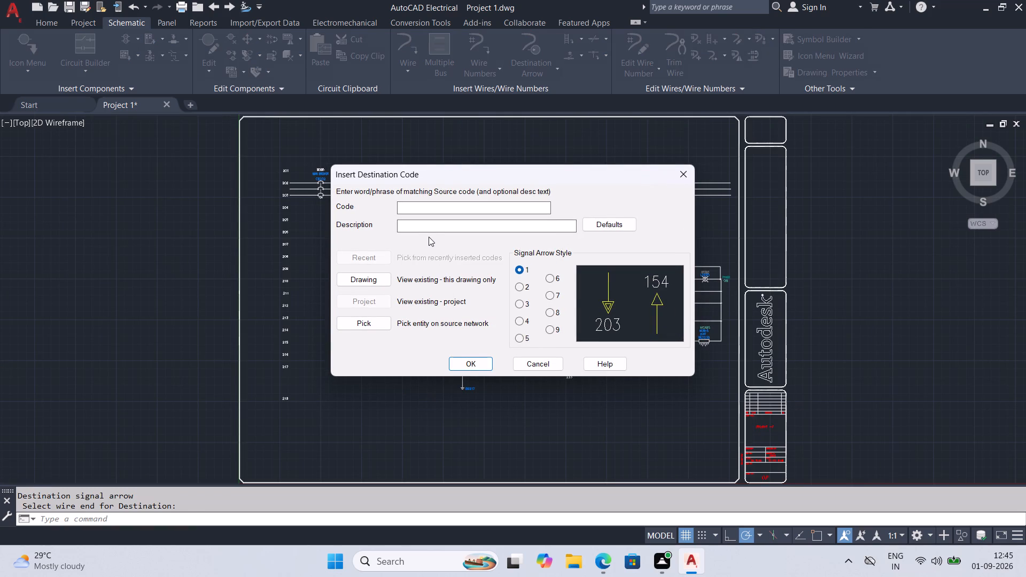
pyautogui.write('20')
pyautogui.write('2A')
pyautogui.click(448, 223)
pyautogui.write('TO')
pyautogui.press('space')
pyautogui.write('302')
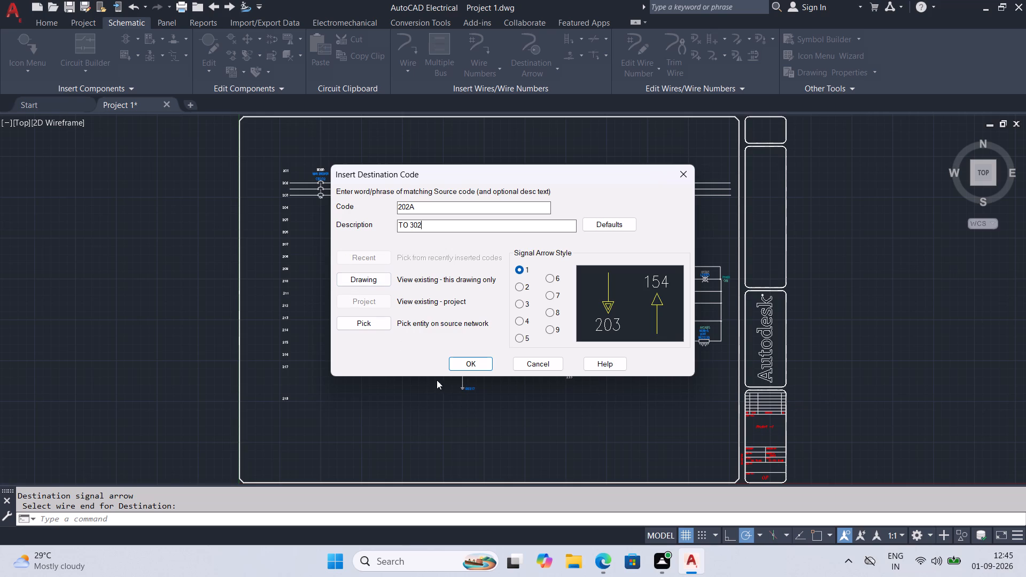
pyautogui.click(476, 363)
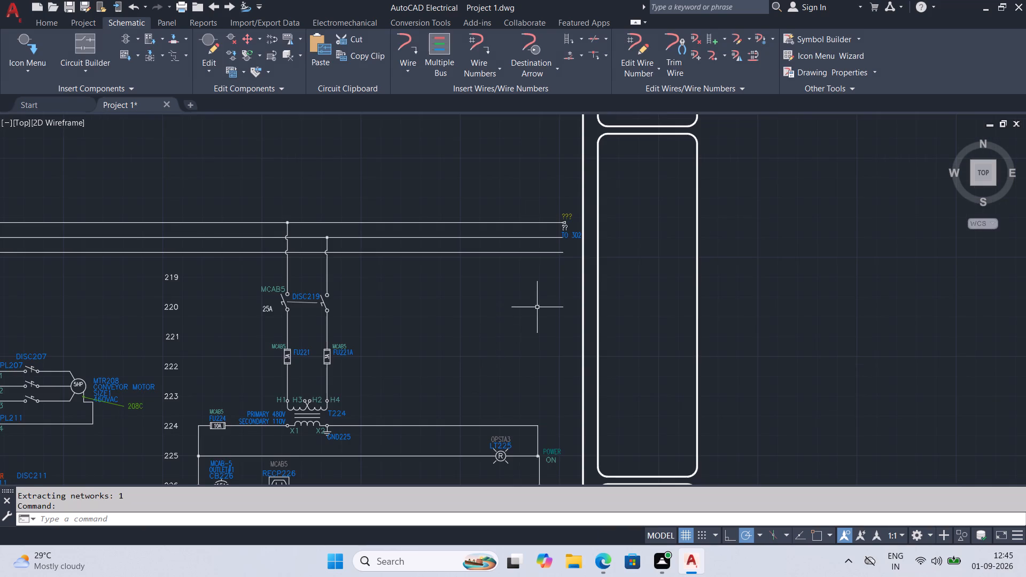
# Inspect the attributes of the destination arrow at the end of the top bus wire.
pyautogui.scroll(1, 539, 298)
pyautogui.moveTo(589, 244); pyautogui.dragTo(490, 298, button='middle')
pyautogui.scroll(1, 491, 263)
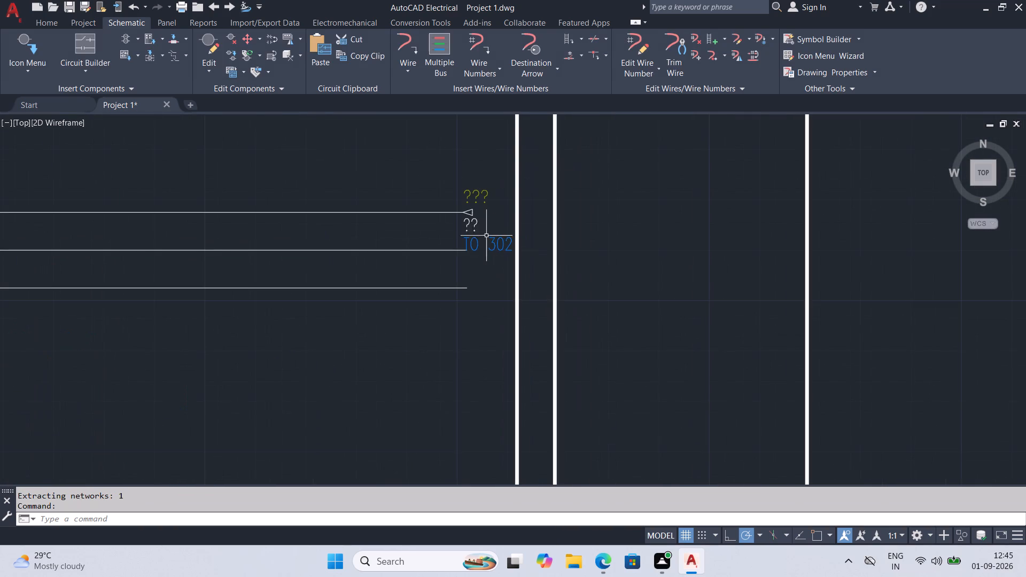
pyautogui.doubleClick(471, 214)
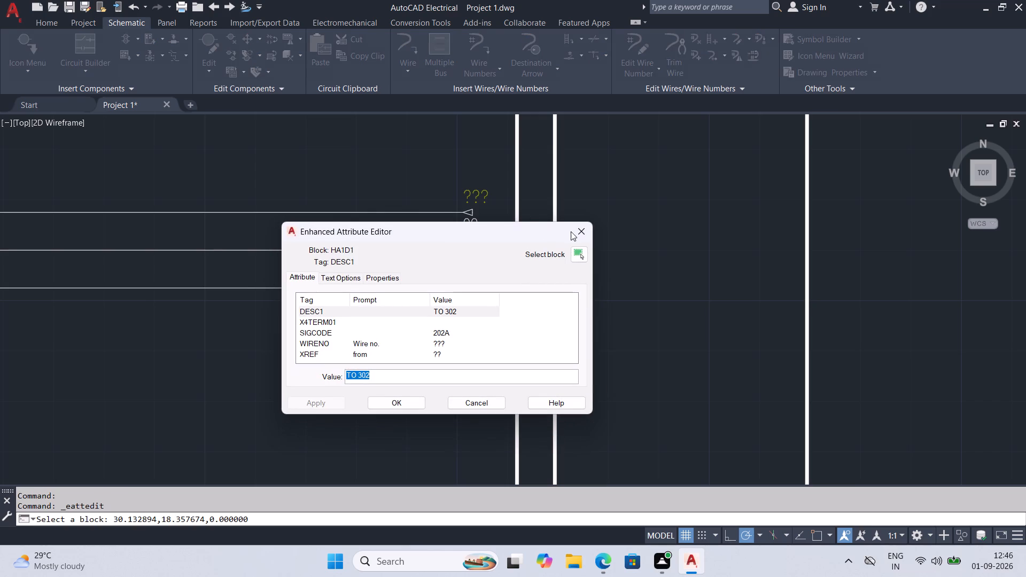
pyautogui.click(576, 231)
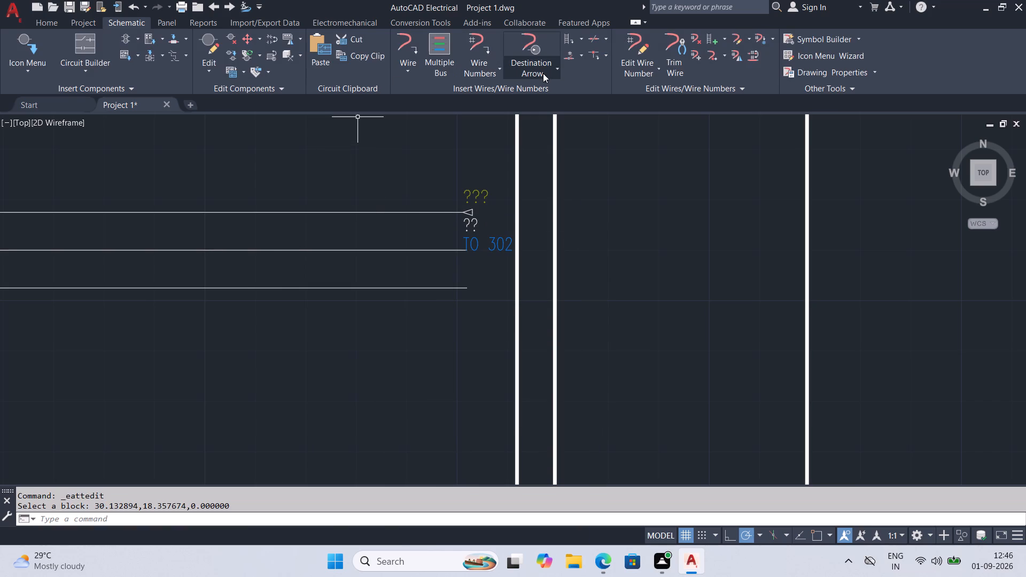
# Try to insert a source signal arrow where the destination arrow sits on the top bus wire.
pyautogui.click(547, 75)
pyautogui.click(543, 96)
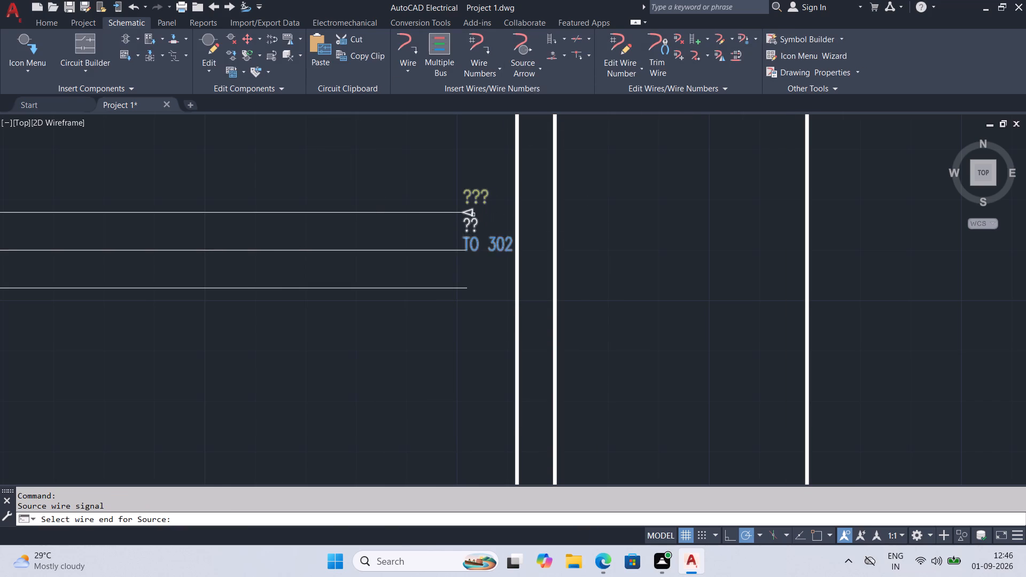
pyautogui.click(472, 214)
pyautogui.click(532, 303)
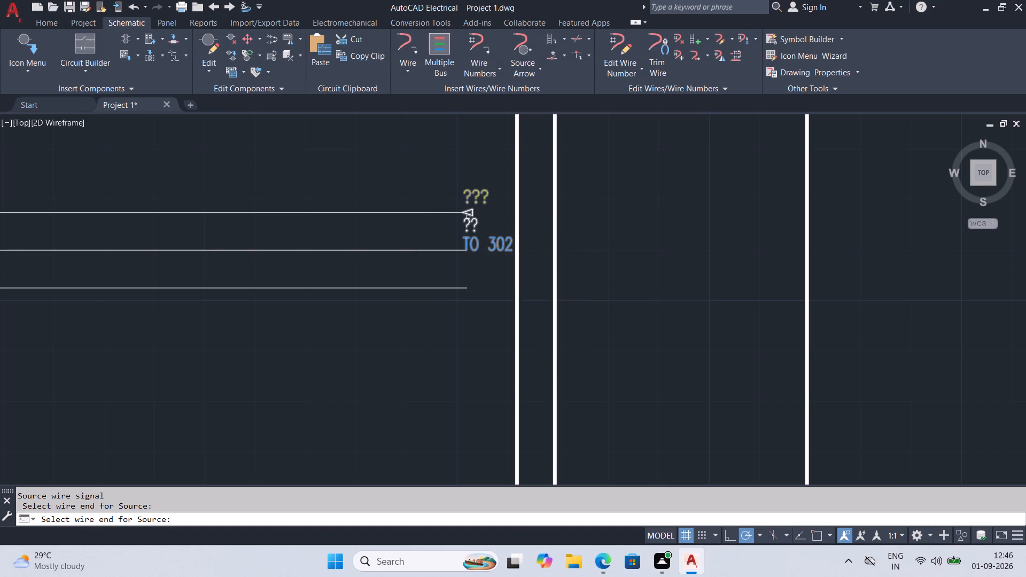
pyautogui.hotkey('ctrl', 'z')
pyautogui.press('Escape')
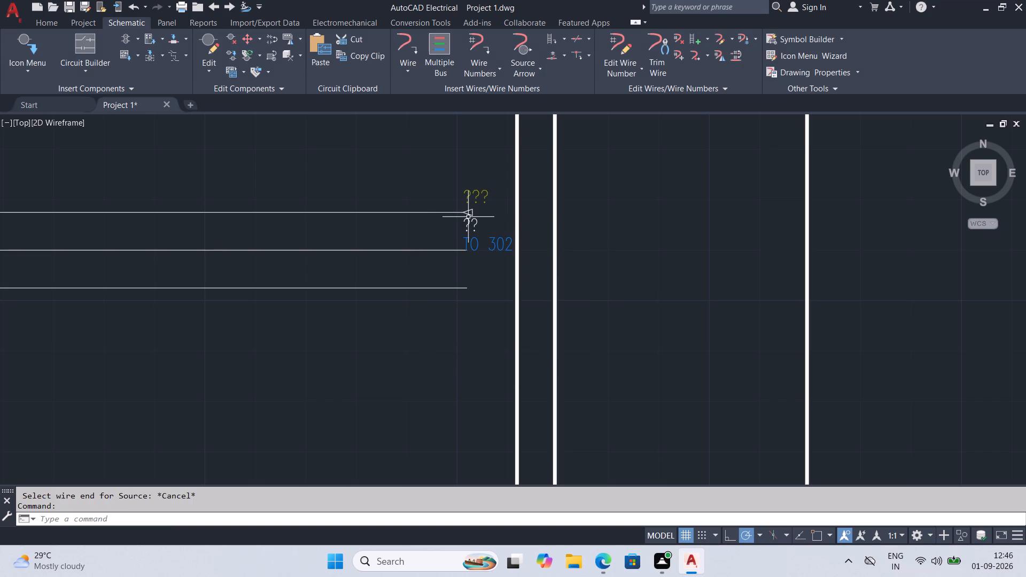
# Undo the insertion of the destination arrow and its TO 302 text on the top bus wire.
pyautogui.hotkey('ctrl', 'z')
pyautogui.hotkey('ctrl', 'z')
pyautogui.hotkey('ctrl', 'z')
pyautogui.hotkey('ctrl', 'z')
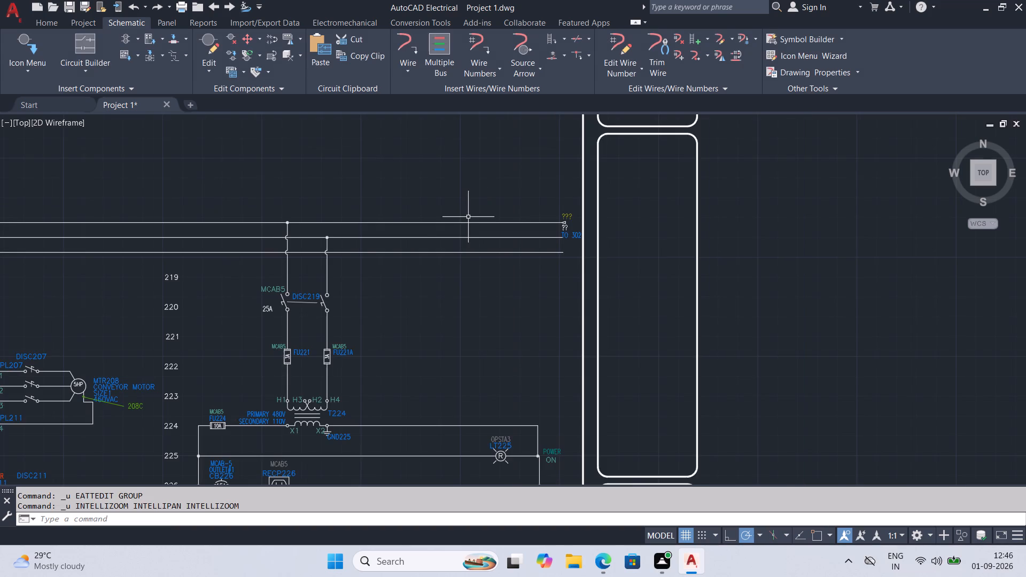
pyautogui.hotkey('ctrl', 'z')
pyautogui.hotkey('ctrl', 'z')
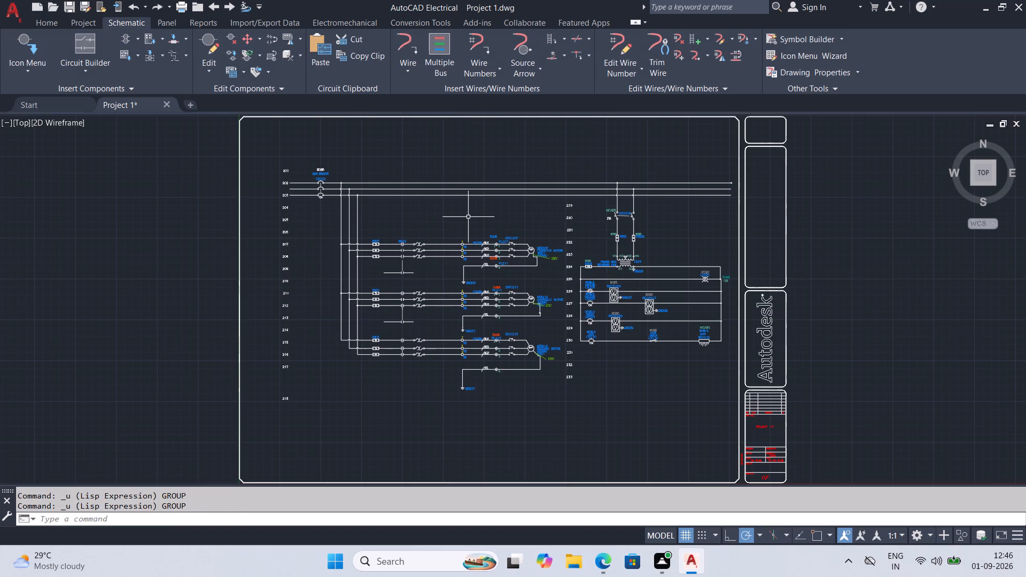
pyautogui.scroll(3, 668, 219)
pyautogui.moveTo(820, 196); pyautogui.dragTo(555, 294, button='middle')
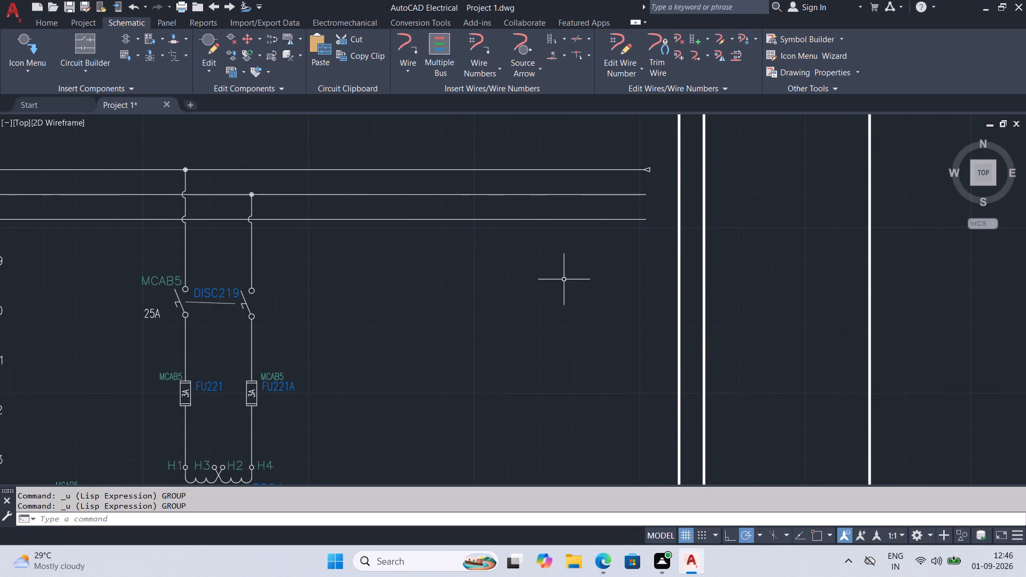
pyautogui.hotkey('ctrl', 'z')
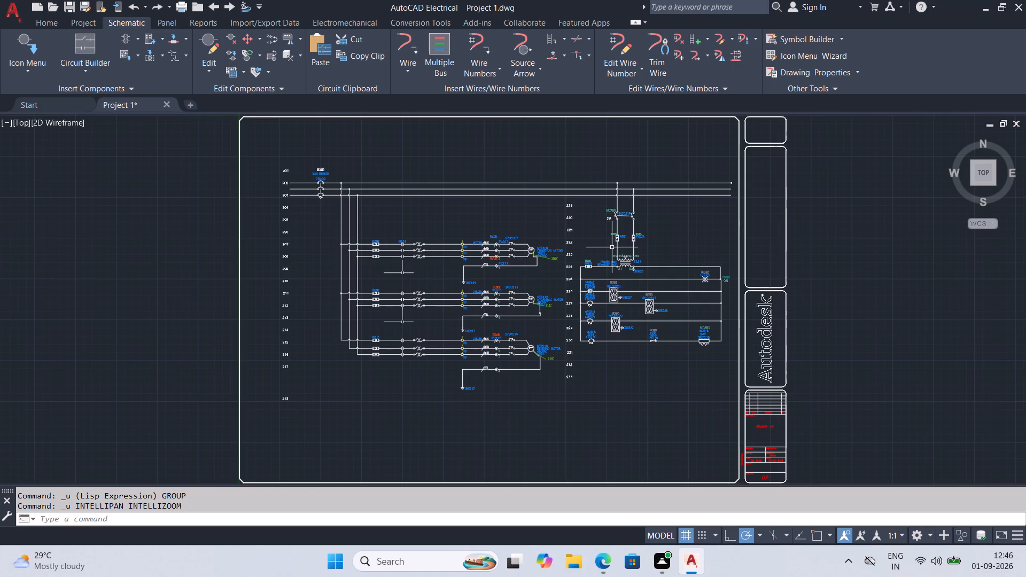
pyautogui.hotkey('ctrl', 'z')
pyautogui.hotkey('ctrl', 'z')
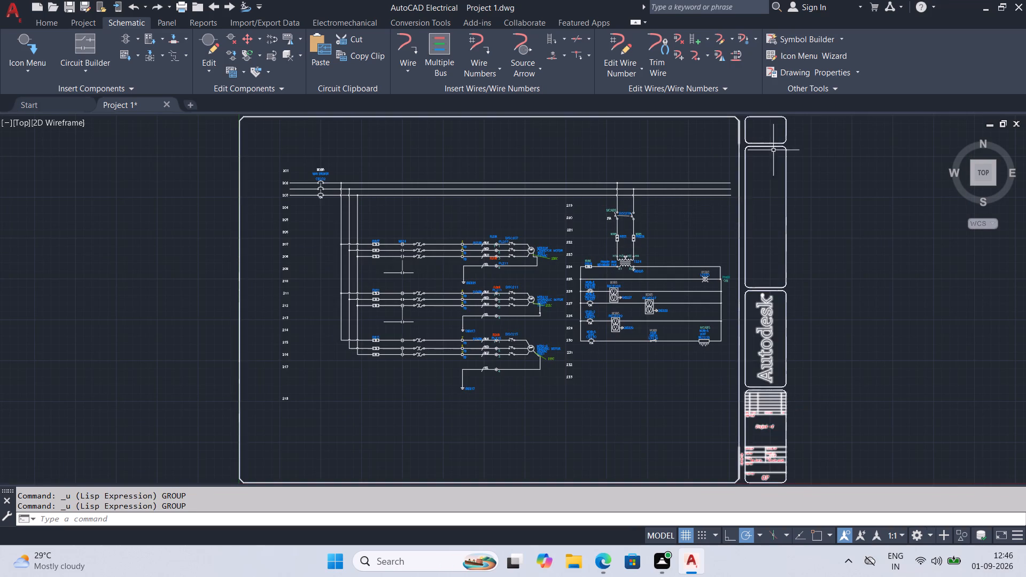
# Insert a source signal arrow at the right end of the top bus wire with code 202A and description TO 302, without a matching destination arrow.
pyautogui.moveTo(702, 204); pyautogui.dragTo(610, 271, button='middle')
pyautogui.scroll(2, 626, 267)
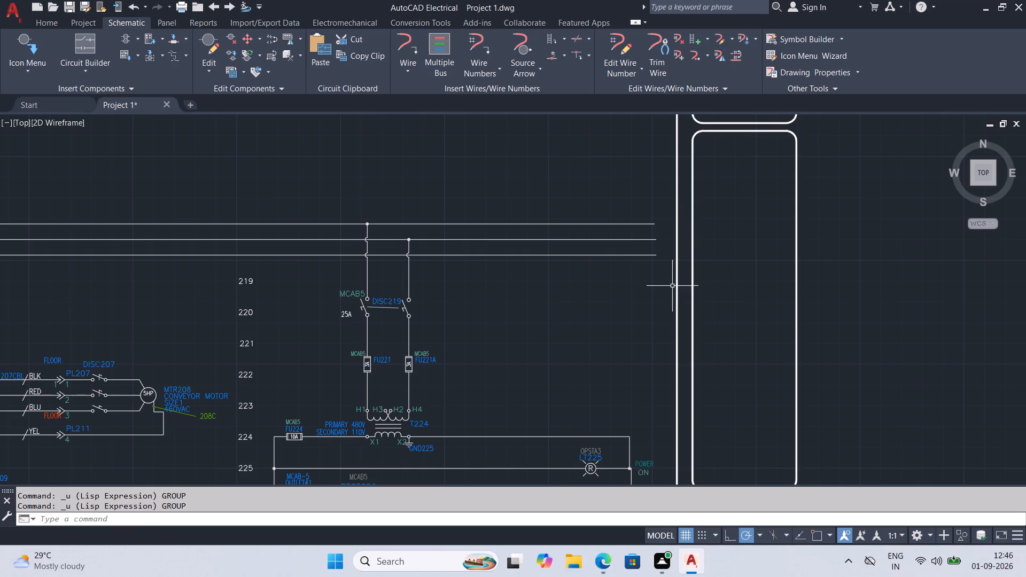
pyautogui.scroll(2, 665, 285)
pyautogui.moveTo(673, 205); pyautogui.dragTo(600, 291, button='middle')
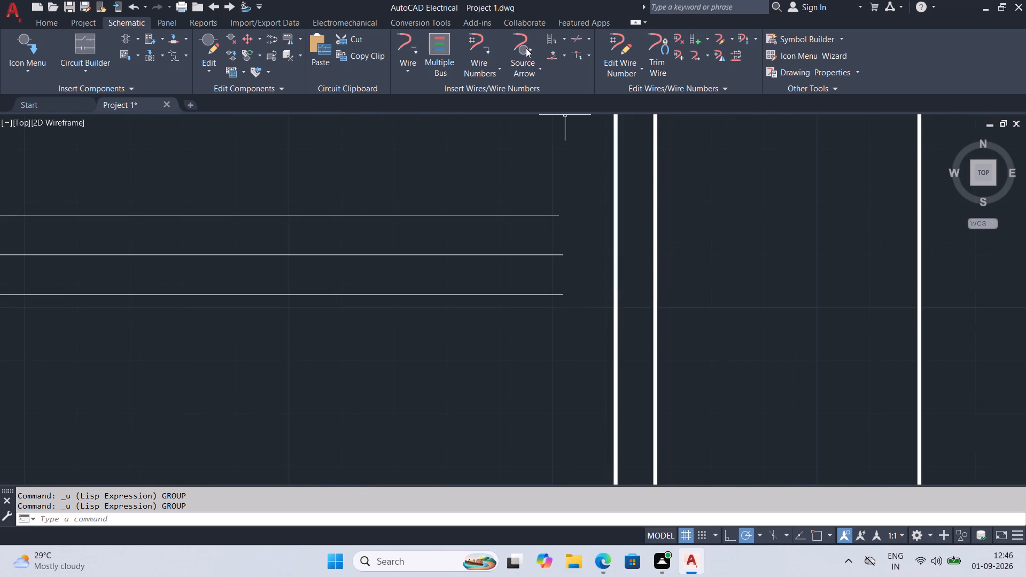
pyautogui.click(537, 67)
pyautogui.click(548, 94)
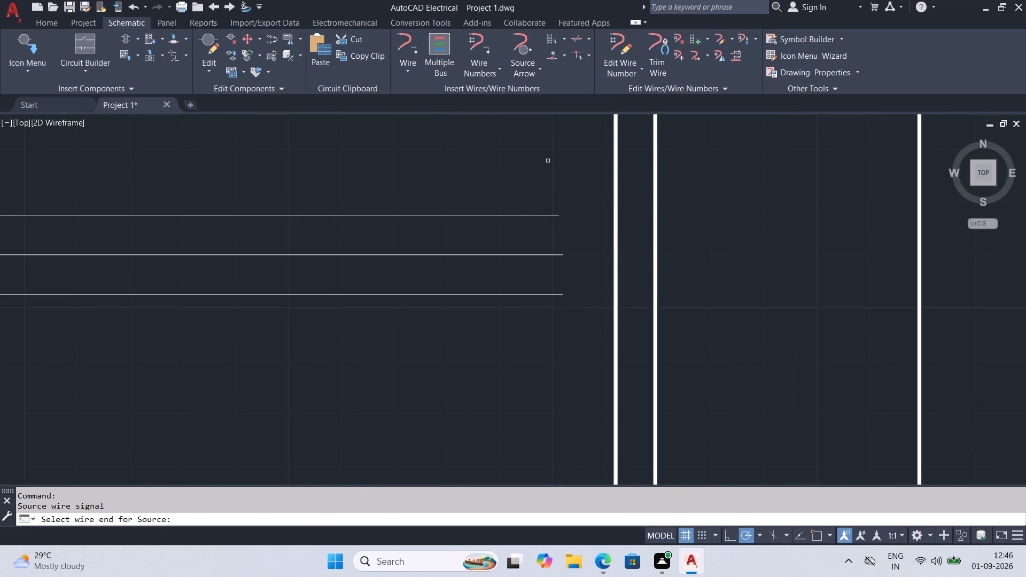
pyautogui.click(556, 213)
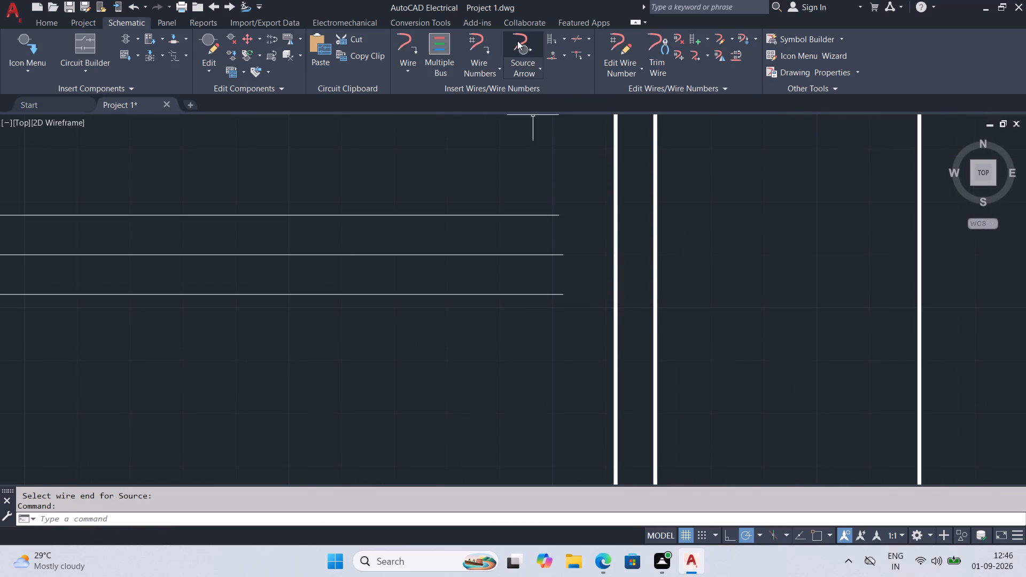
pyautogui.click(519, 52)
pyautogui.click(558, 215)
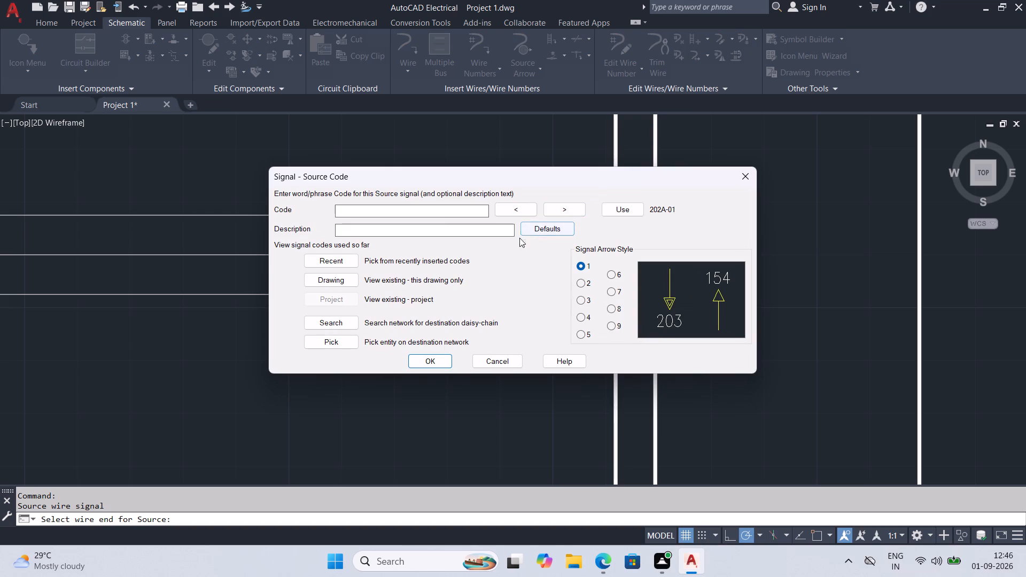
pyautogui.click(447, 213)
pyautogui.press('2')
pyautogui.write('02A')
pyautogui.click(462, 229)
pyautogui.write('TO')
pyautogui.press('space')
pyautogui.write('302')
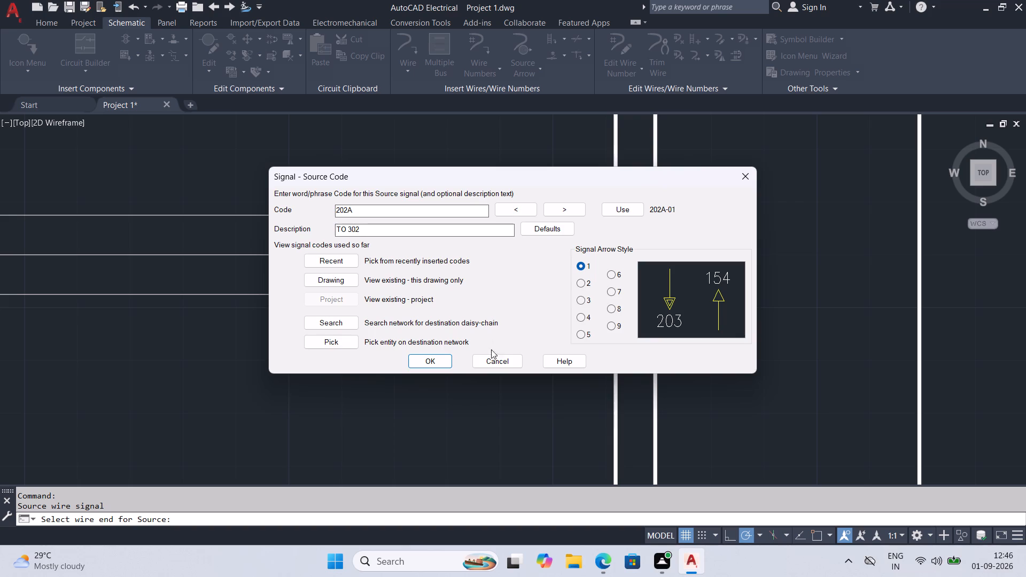
pyautogui.click(435, 365)
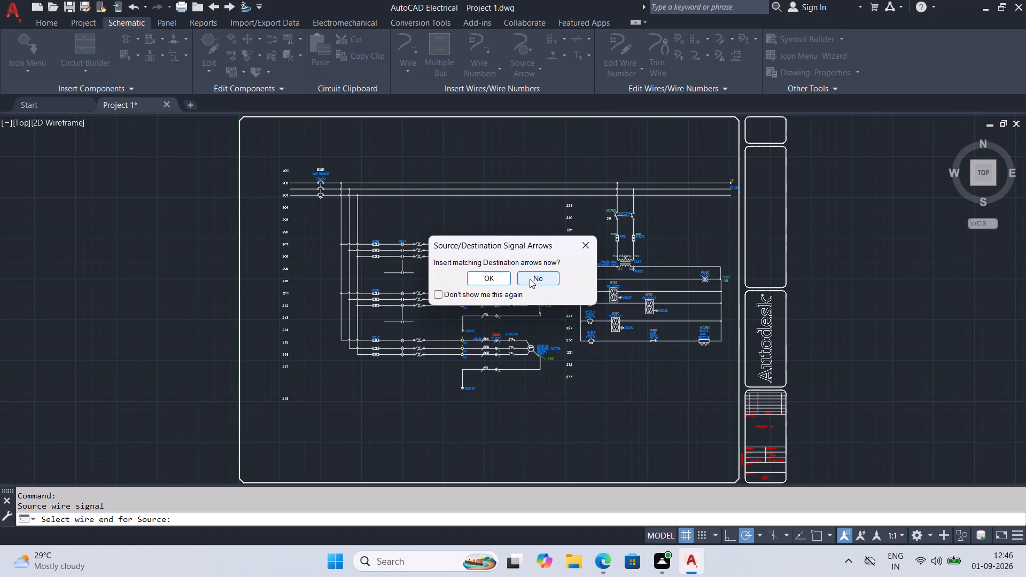
pyautogui.click(530, 279)
# Set the wire number attribute of the top bus wire's source arrow to 202A.
pyautogui.scroll(2, 565, 248)
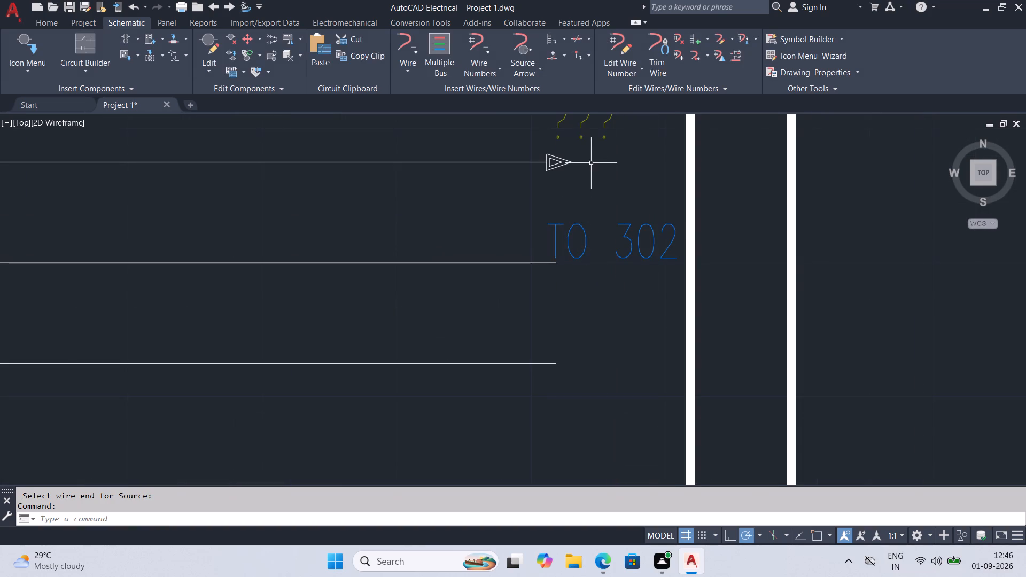
pyautogui.moveTo(590, 163); pyautogui.dragTo(586, 261, button='middle')
pyautogui.click(587, 225)
pyautogui.doubleClick(578, 215)
pyautogui.doubleClick(580, 207)
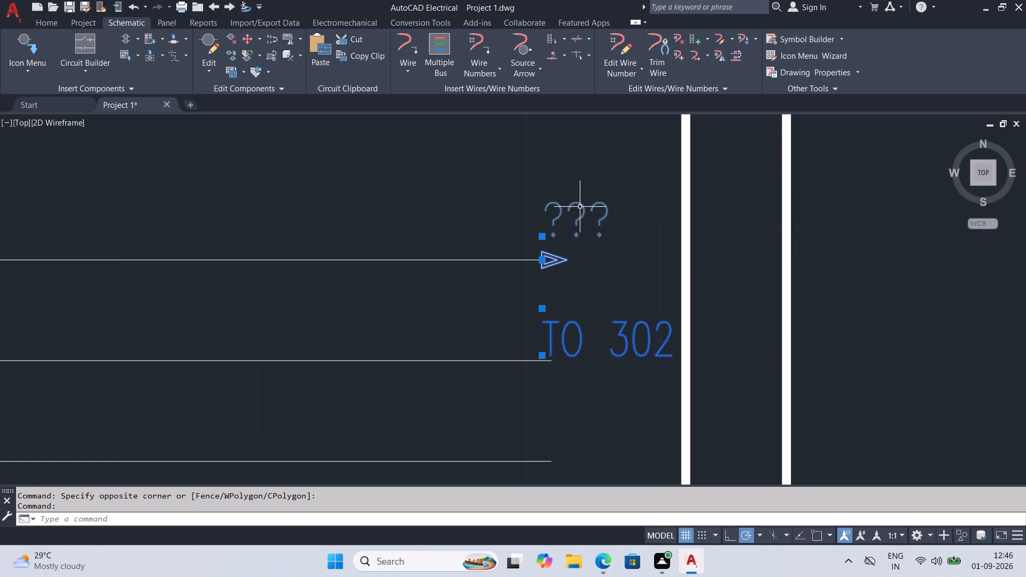
pyautogui.doubleClick(582, 214)
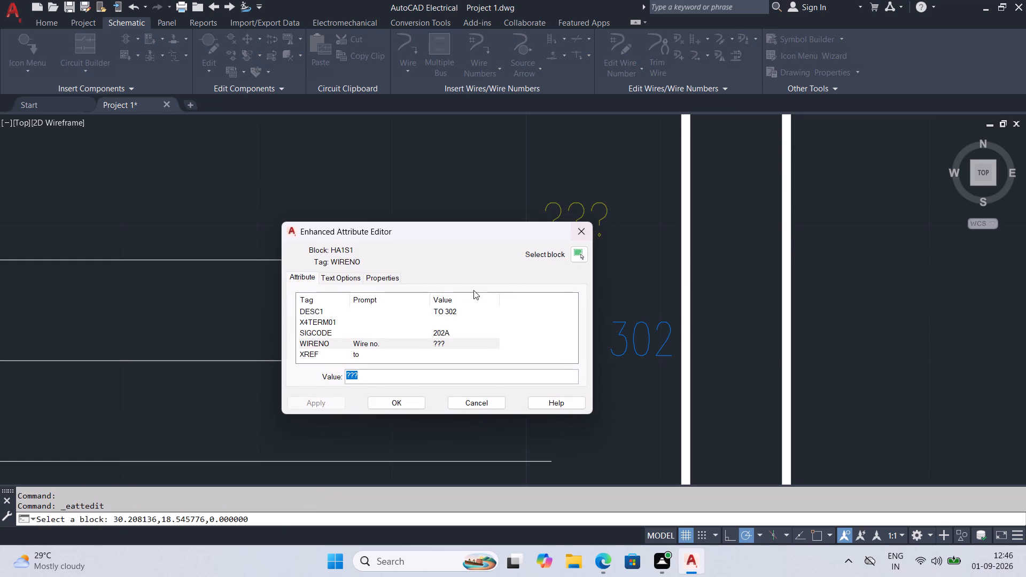
pyautogui.press('2')
pyautogui.write('02A')
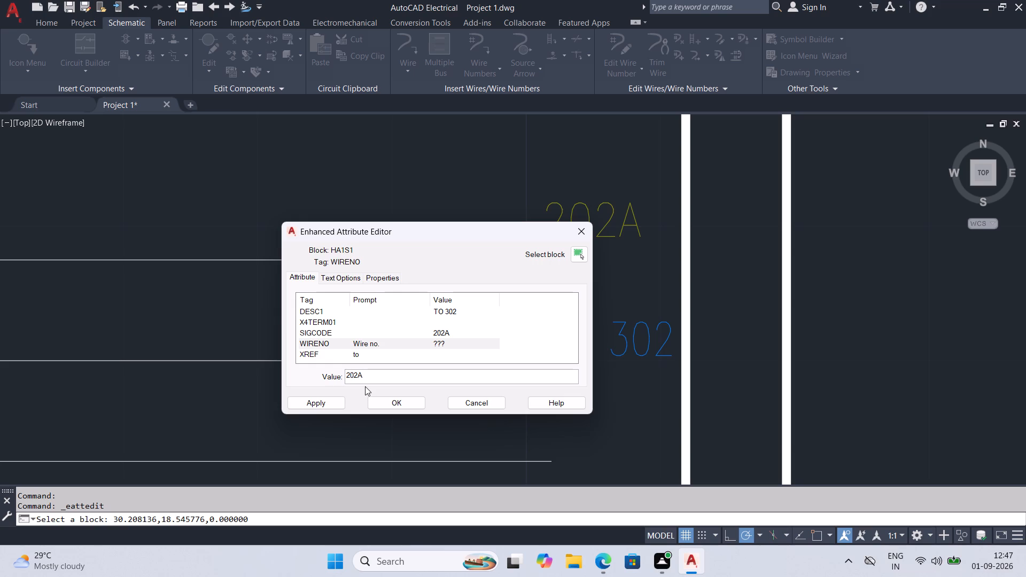
pyautogui.click(328, 397)
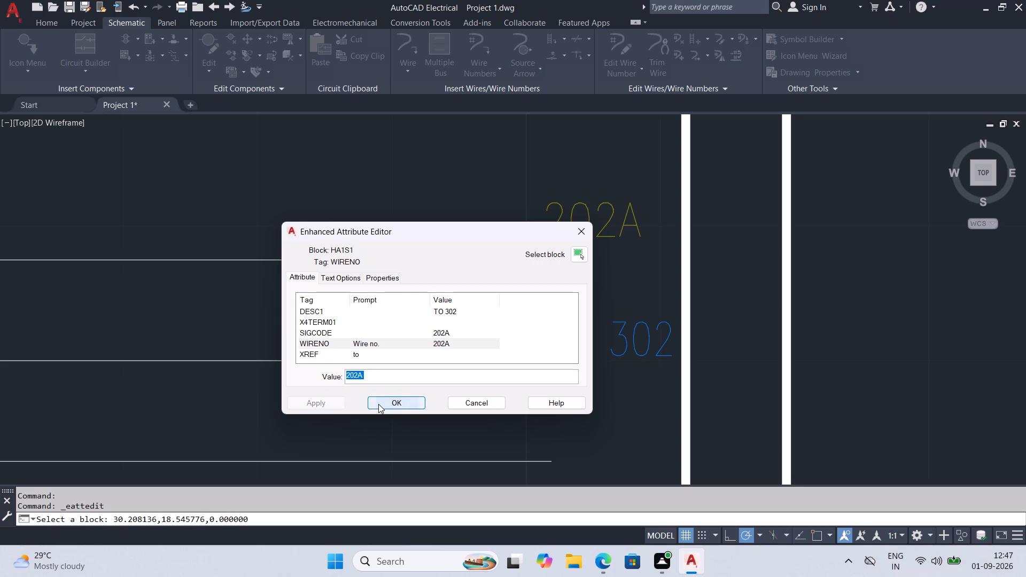
pyautogui.click(378, 404)
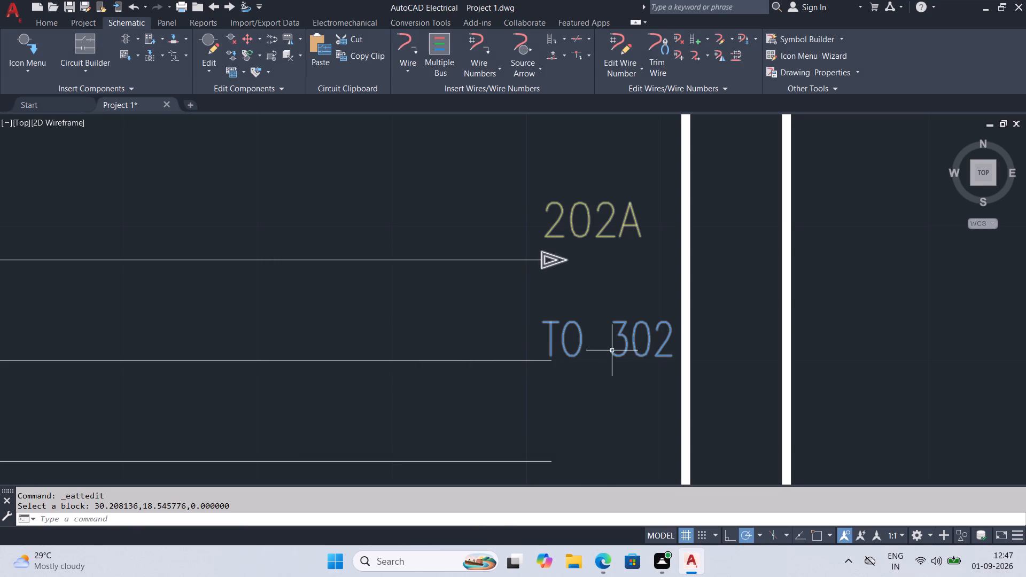
# Move the TO 302 description straight up about 0.175 units to just beneath the top bus arrow, and save the drawing.
pyautogui.click(573, 325)
pyautogui.click(604, 341)
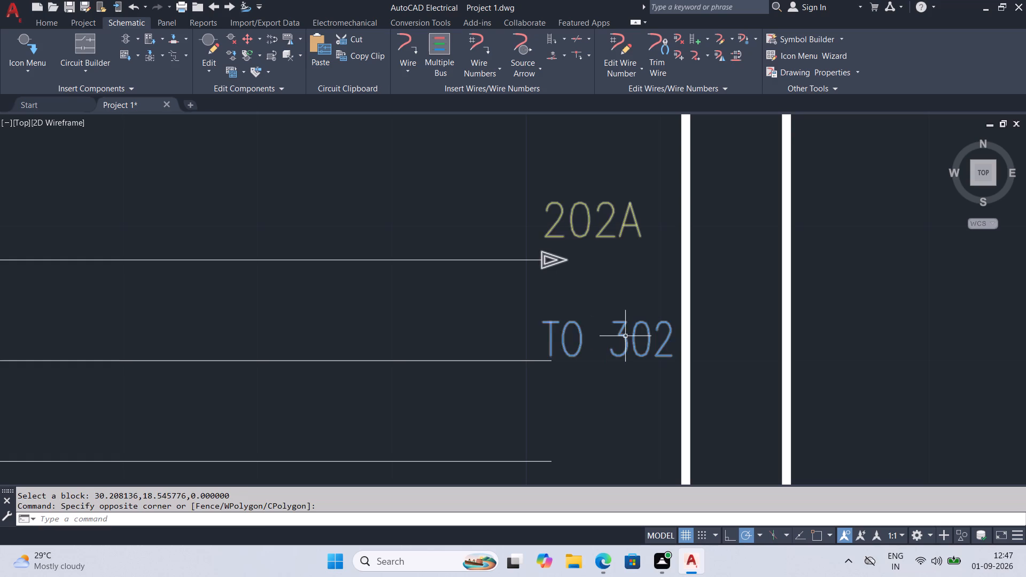
pyautogui.click(625, 336)
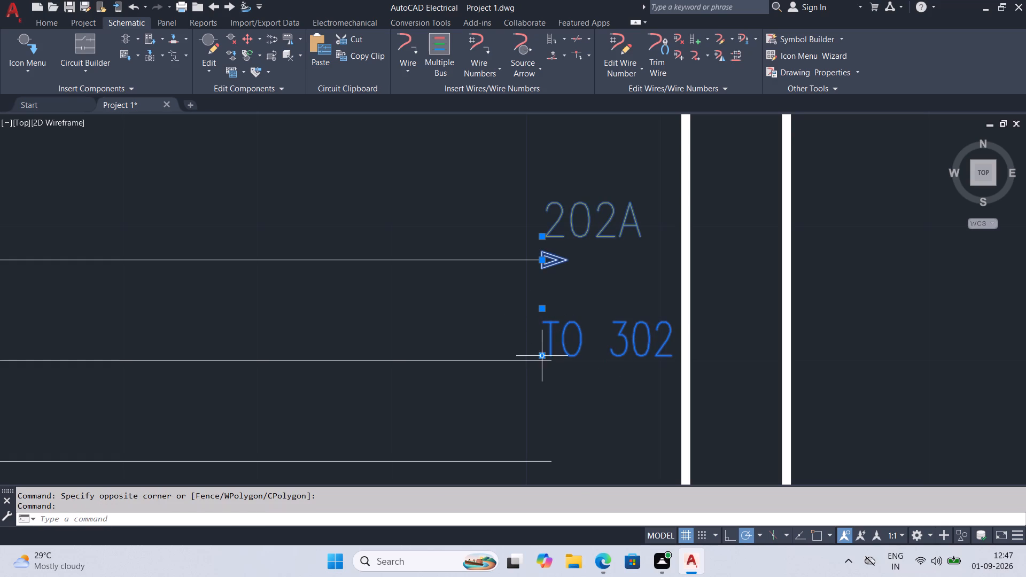
pyautogui.click(541, 355)
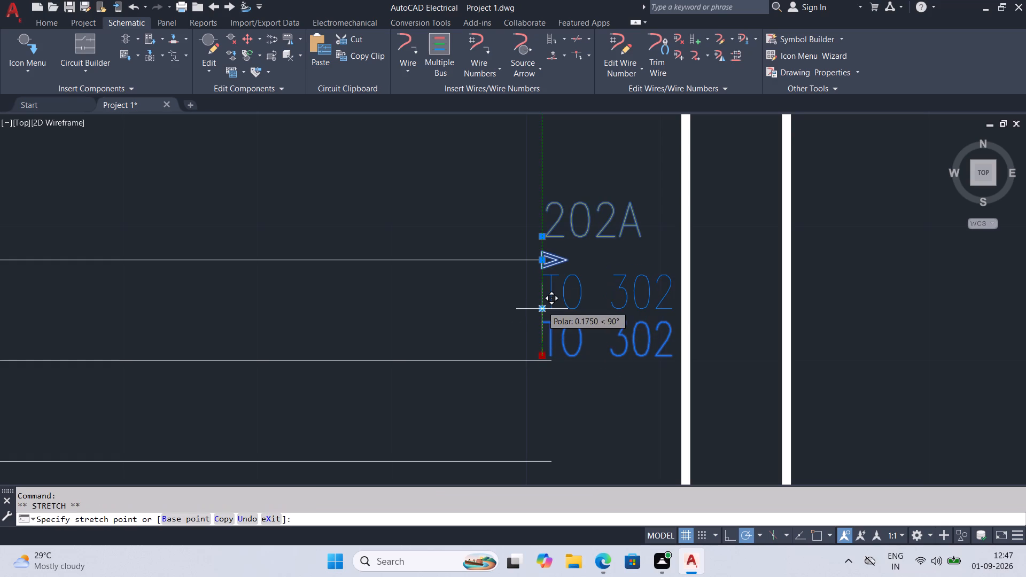
pyautogui.click(542, 306)
pyautogui.moveTo(545, 391); pyautogui.dragTo(542, 369, button='middle')
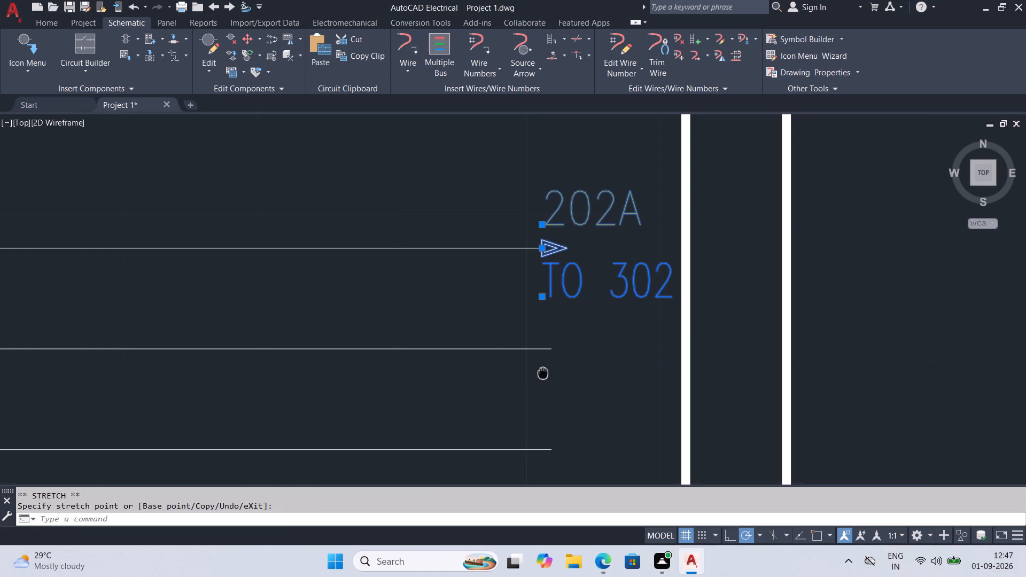
pyautogui.moveTo(542, 369); pyautogui.dragTo(541, 324, button='middle')
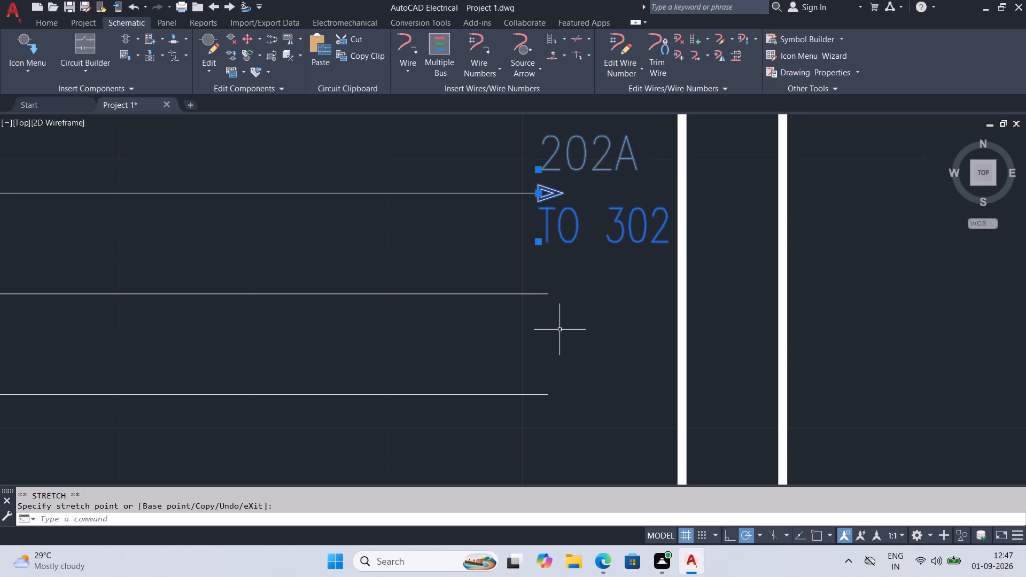
pyautogui.hotkey('ctrl', 's')
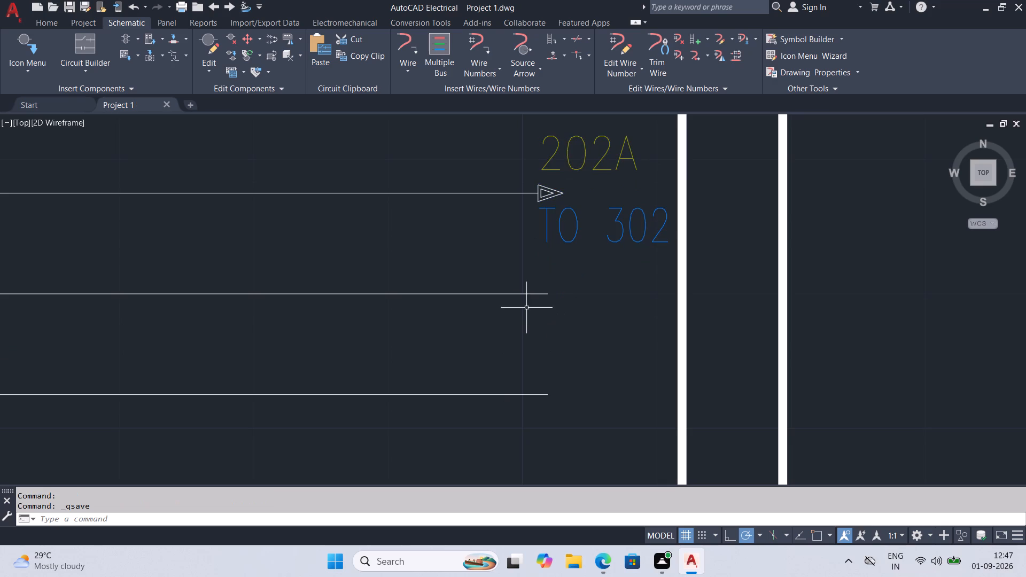
# Insert a source signal arrow at the right end of the middle bus wire with code 203A and description TO 303.
pyautogui.click(516, 50)
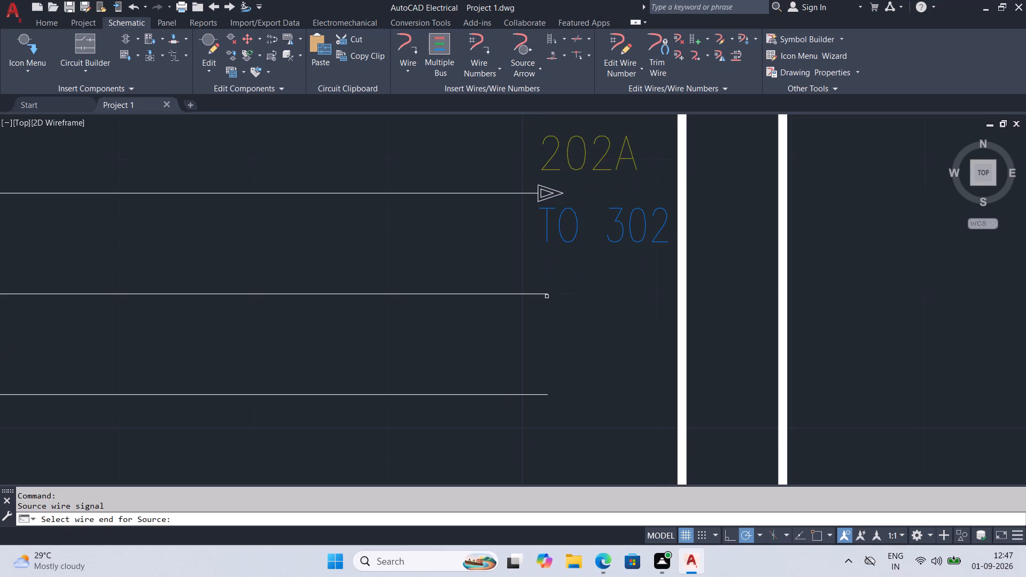
pyautogui.click(542, 293)
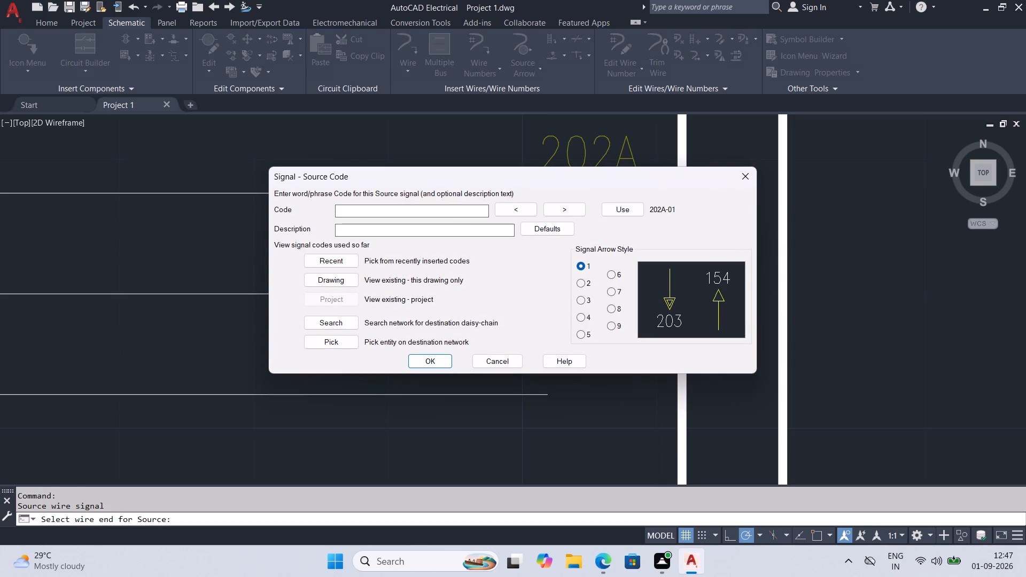
pyautogui.click(432, 235)
pyautogui.write('to')
pyautogui.press('space')
pyautogui.write('303')
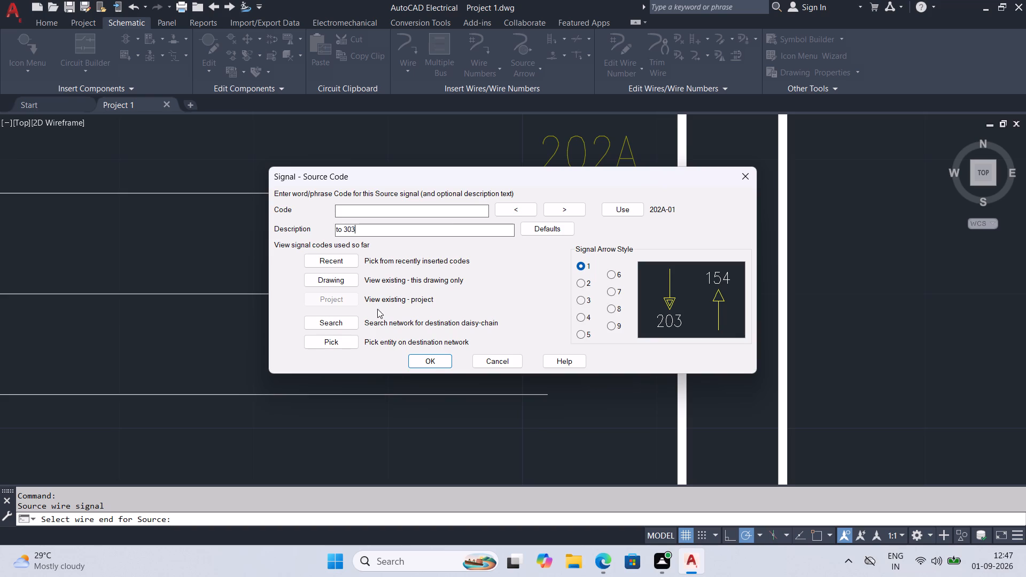
pyautogui.click(430, 362)
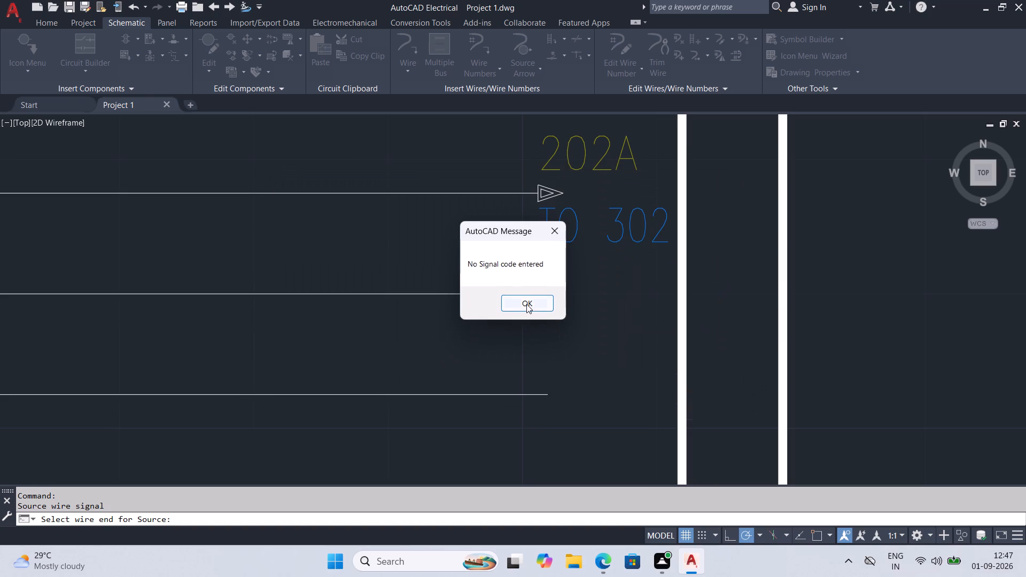
pyautogui.click(526, 304)
pyautogui.write('202')
pyautogui.press('BackSpace')
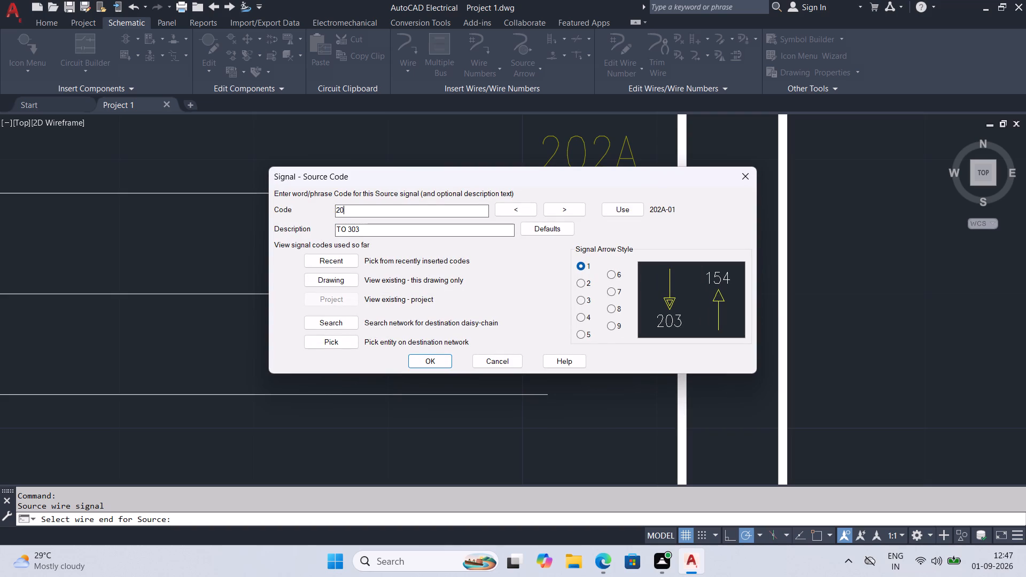
pyautogui.write('3a')
pyautogui.press('BackSpace')
pyautogui.click(432, 362)
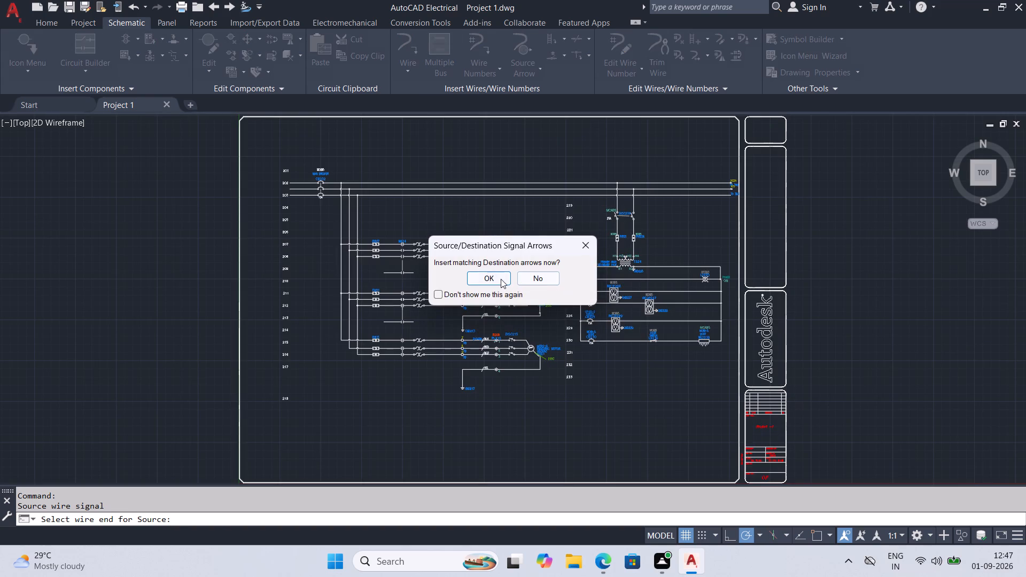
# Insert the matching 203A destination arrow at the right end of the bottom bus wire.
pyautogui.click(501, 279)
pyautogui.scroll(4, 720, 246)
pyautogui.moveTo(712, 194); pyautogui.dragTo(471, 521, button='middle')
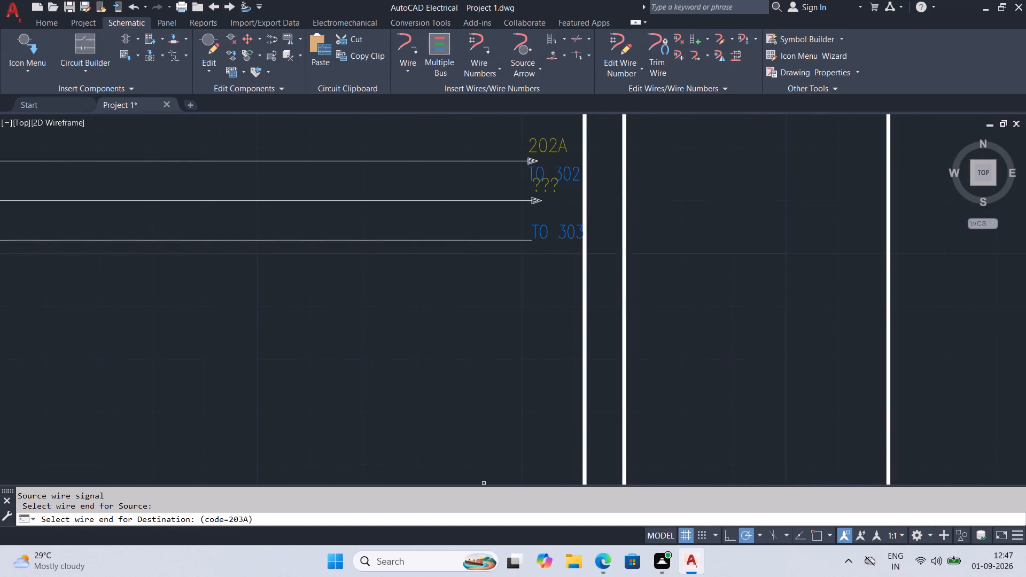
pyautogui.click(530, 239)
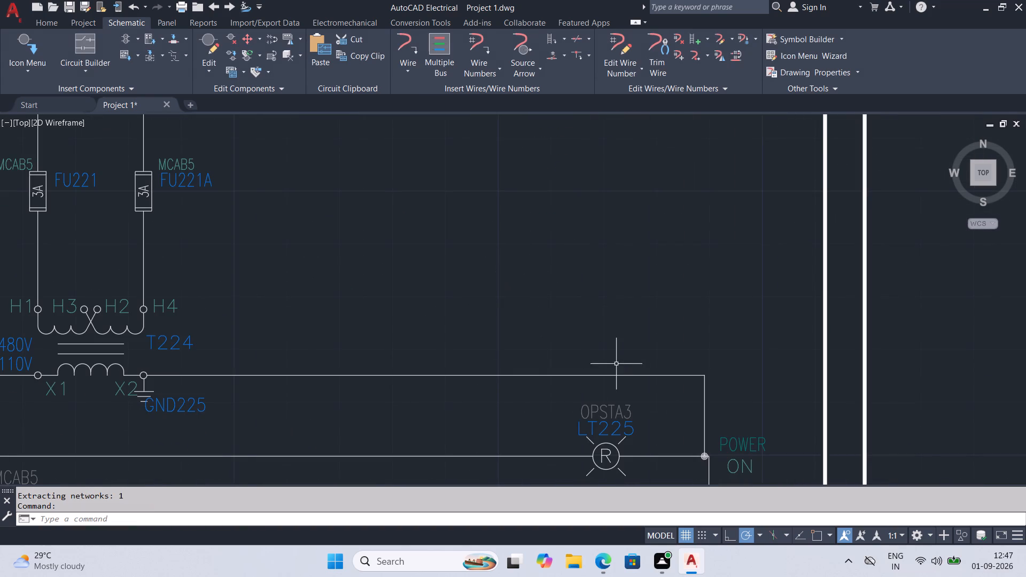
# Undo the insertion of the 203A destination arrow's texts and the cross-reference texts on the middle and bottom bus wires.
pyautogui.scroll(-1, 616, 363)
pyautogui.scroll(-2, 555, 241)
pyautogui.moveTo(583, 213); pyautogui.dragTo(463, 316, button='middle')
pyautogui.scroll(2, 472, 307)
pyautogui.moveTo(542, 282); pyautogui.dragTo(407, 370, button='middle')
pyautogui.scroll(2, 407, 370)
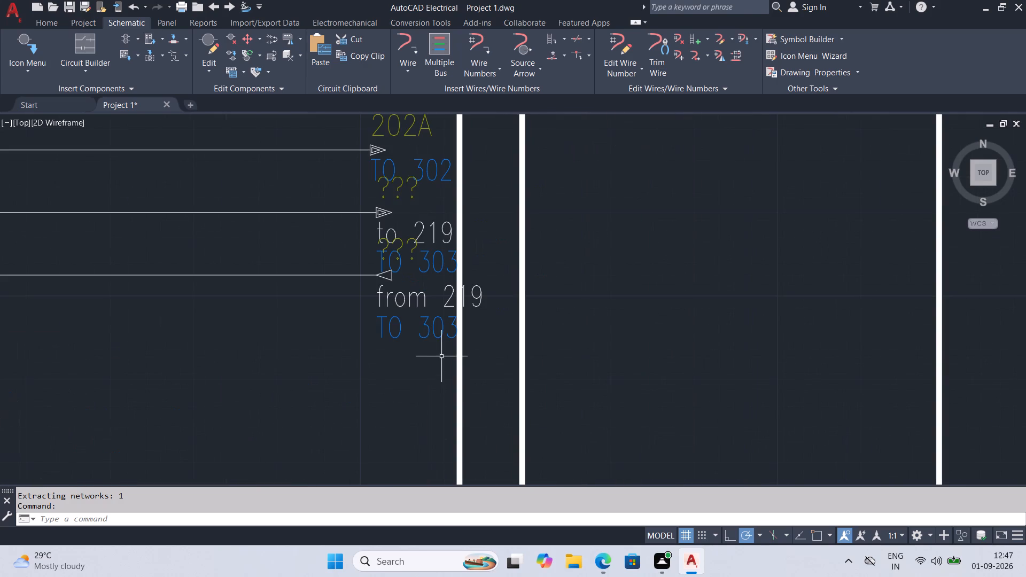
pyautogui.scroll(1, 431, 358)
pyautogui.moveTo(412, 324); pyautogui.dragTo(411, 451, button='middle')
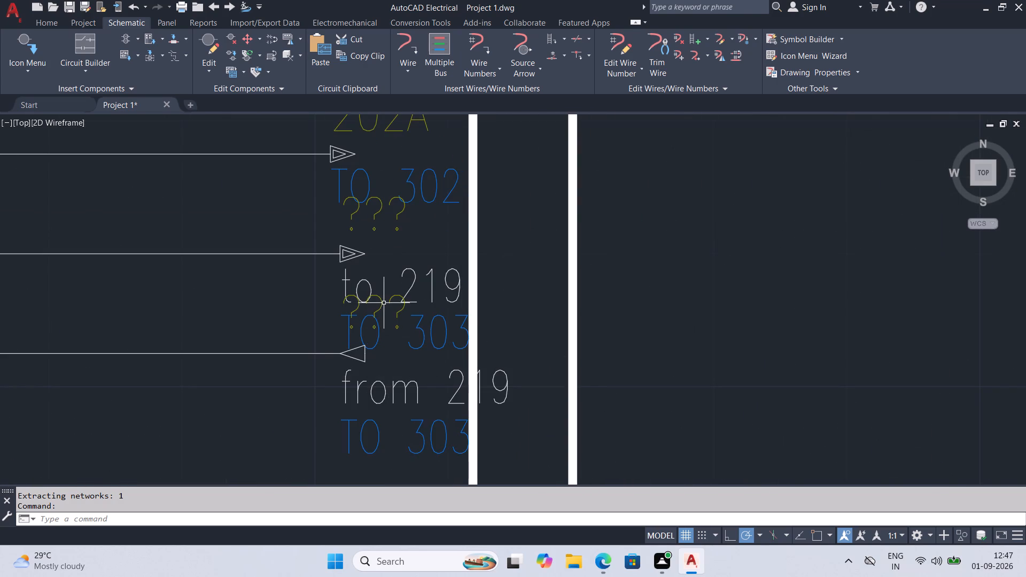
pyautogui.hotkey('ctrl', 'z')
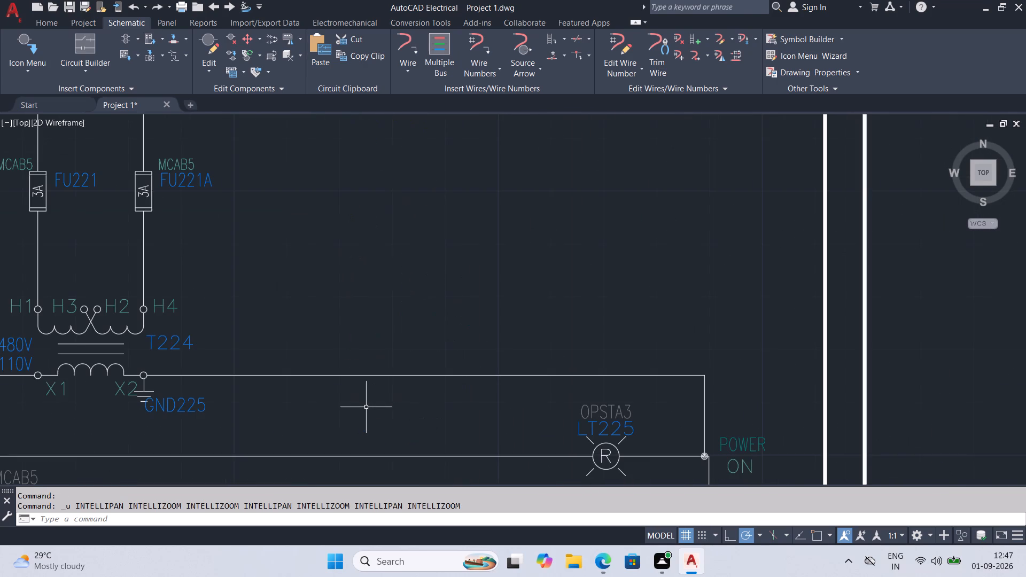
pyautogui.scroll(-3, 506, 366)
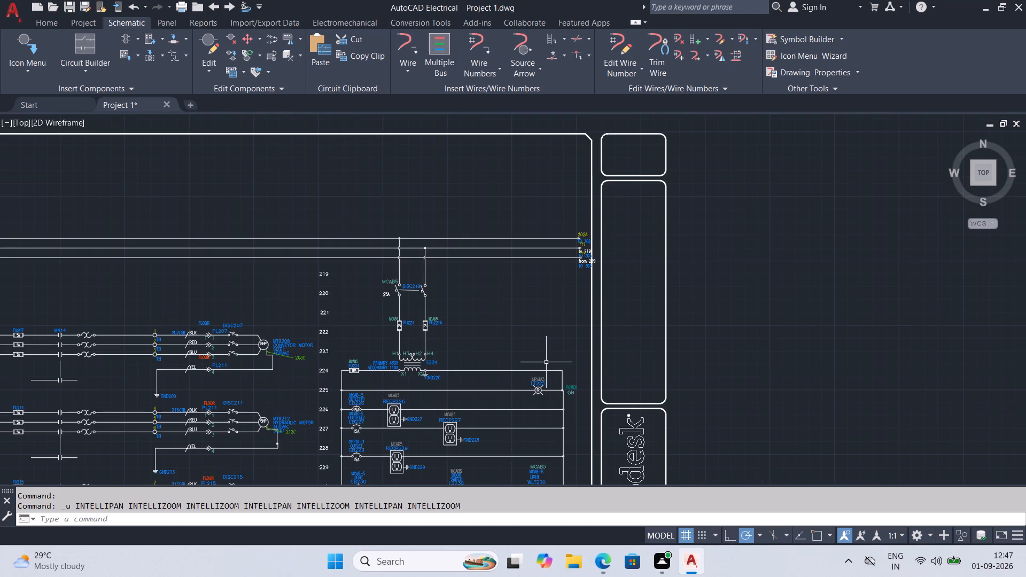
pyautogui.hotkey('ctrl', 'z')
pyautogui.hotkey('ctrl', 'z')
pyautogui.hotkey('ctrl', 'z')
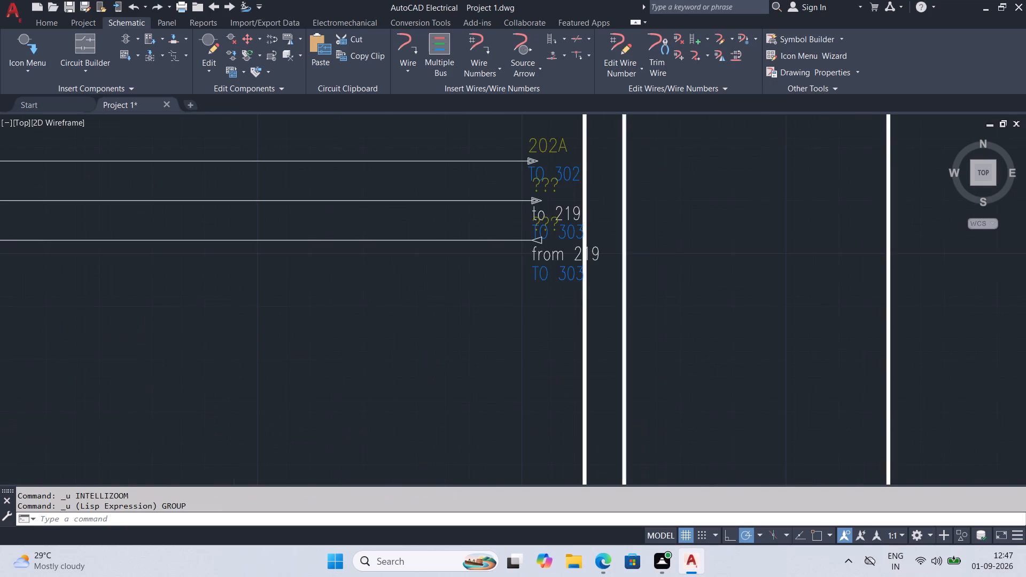
# Move the TO 303 description straight up to just beneath the middle bus wire's source arrow.
pyautogui.click(559, 236)
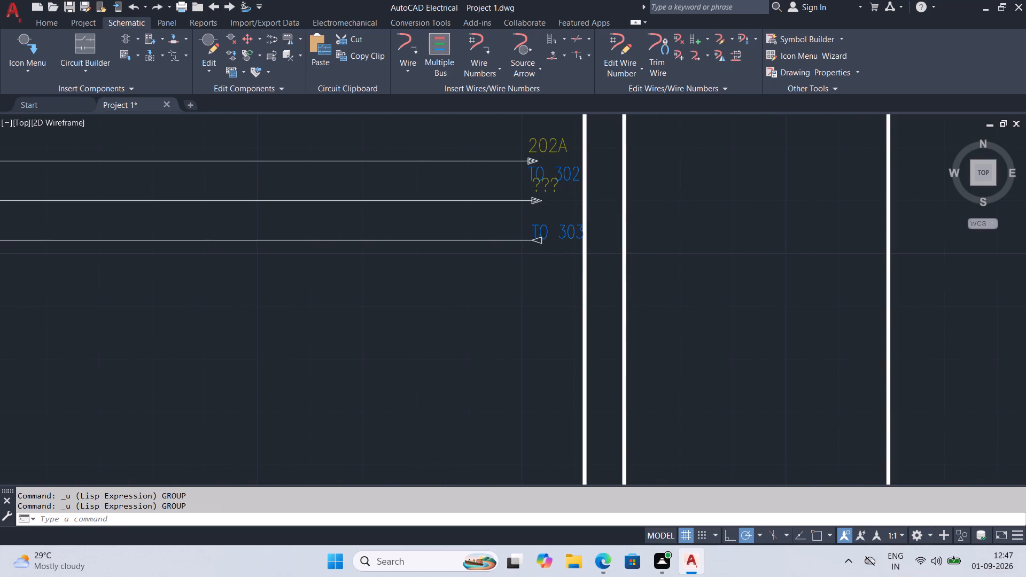
pyautogui.click(532, 237)
pyautogui.click(530, 221)
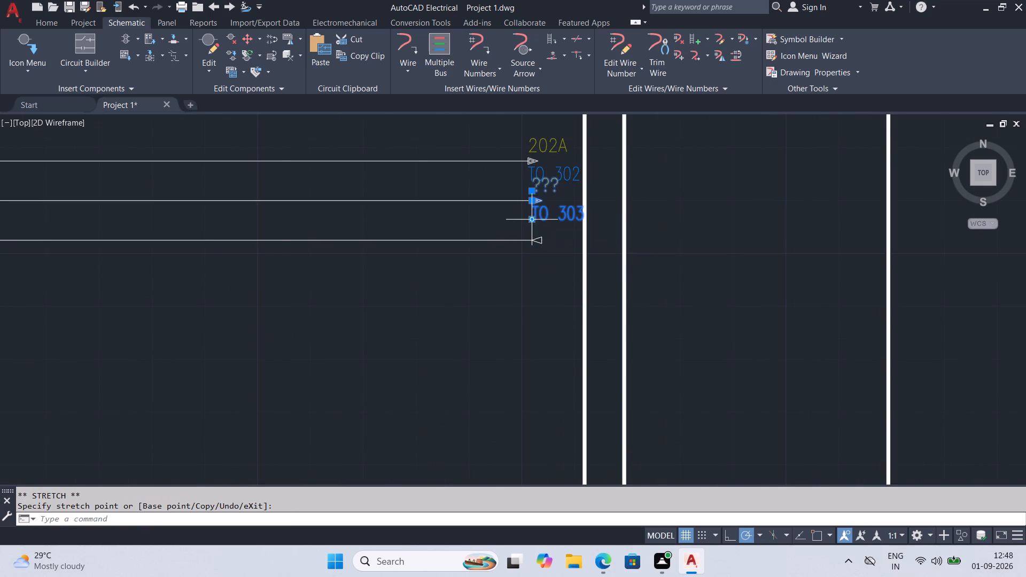
# Set the wire number attribute of the middle bus wire's source arrow to 203A.
pyautogui.doubleClick(546, 188)
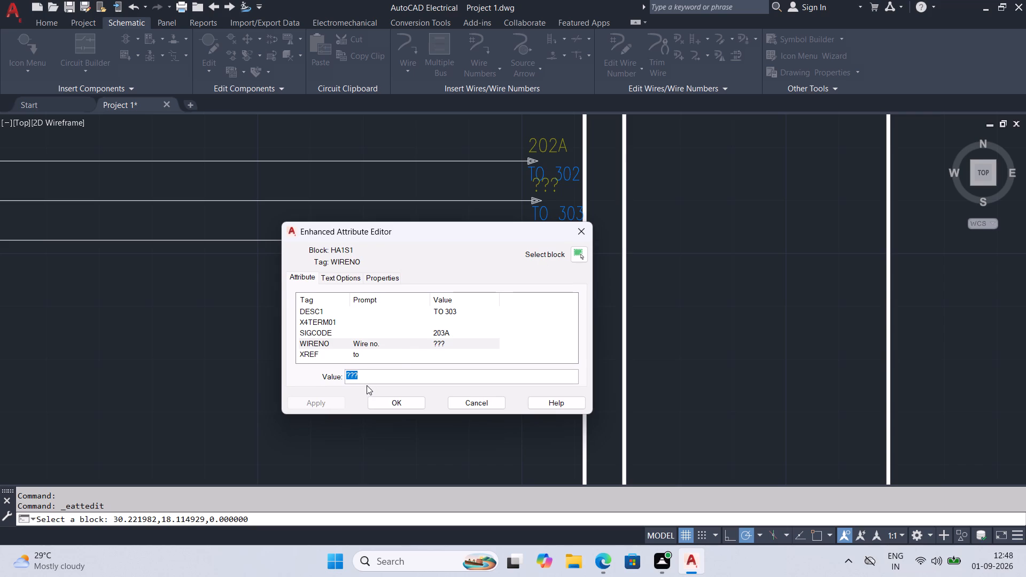
pyautogui.write('203')
pyautogui.press('a')
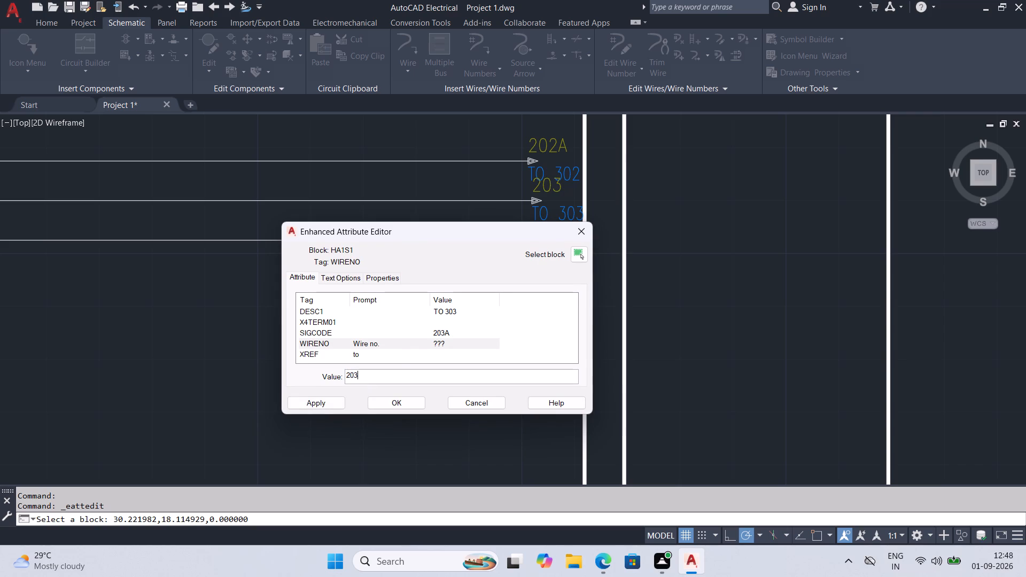
pyautogui.click(312, 397)
pyautogui.click(380, 403)
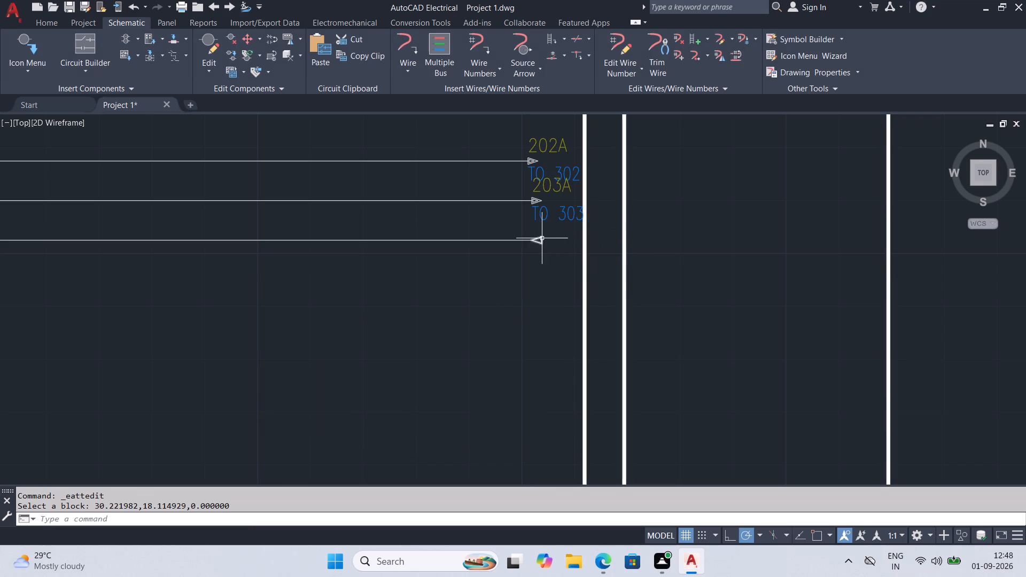
# Erase the leftover destination arrow at the right end of the bottom bus wire.
pyautogui.doubleClick(542, 238)
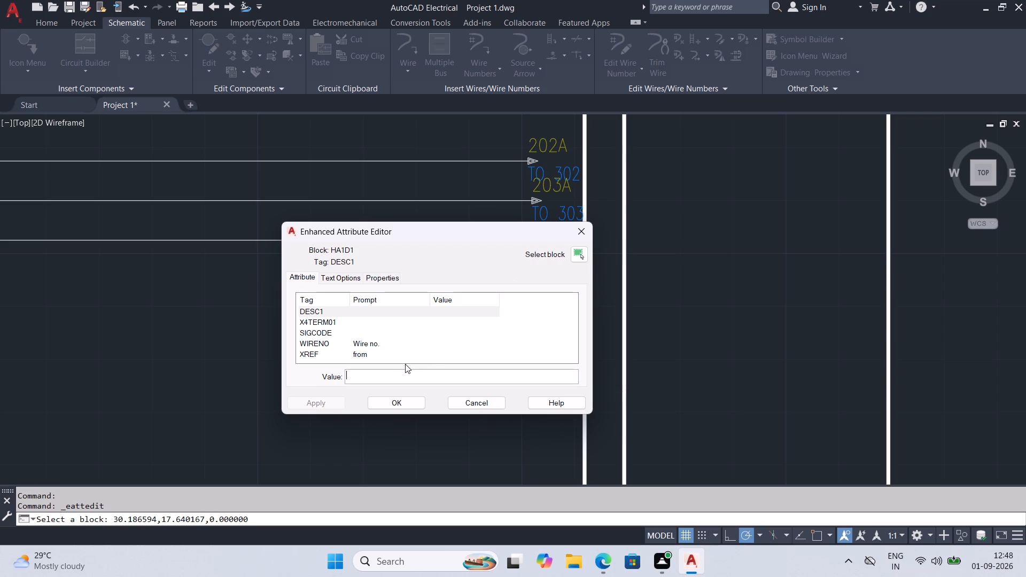
pyautogui.click(575, 230)
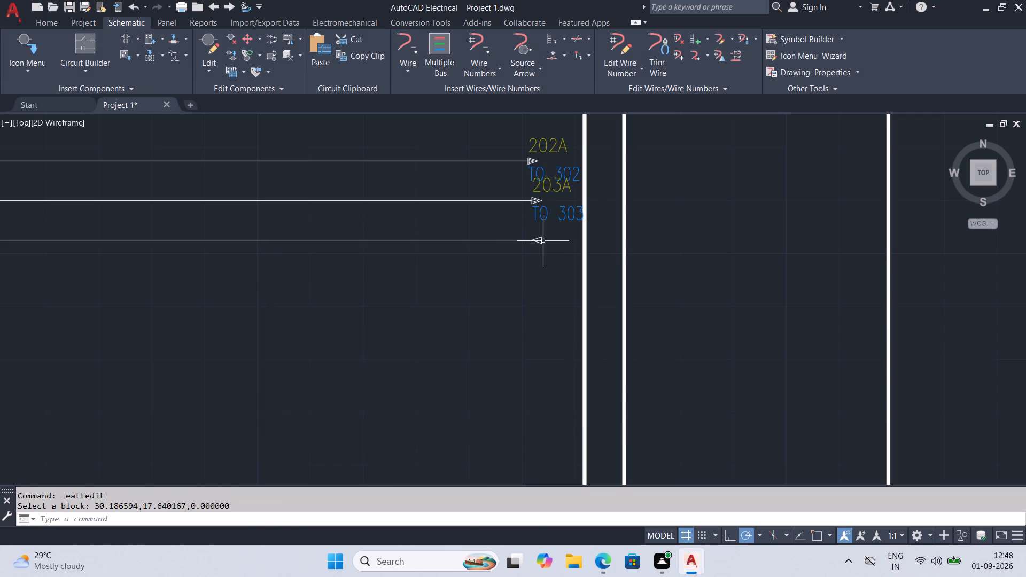
pyautogui.click(543, 241)
pyautogui.press('Delete')
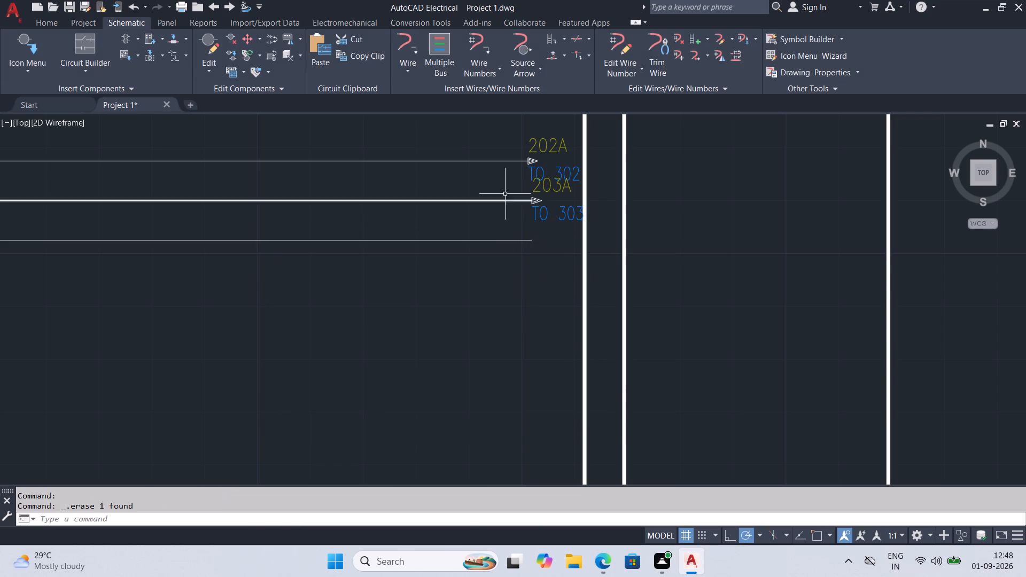
# Insert a source signal arrow on the bottom bus wire with code 203C and description TO 303, without a matching destination arrow.
pyautogui.click(524, 52)
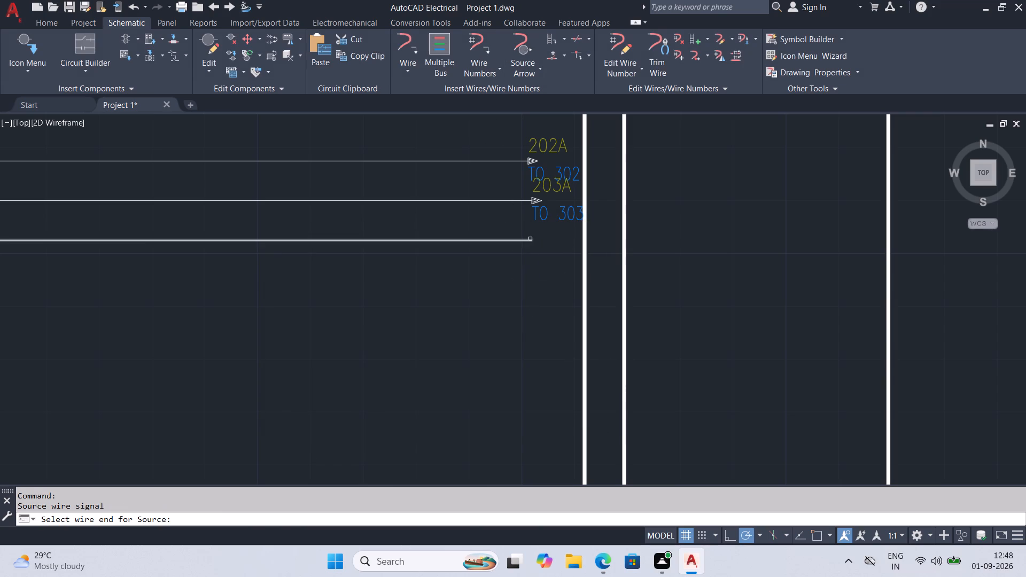
pyautogui.click(531, 241)
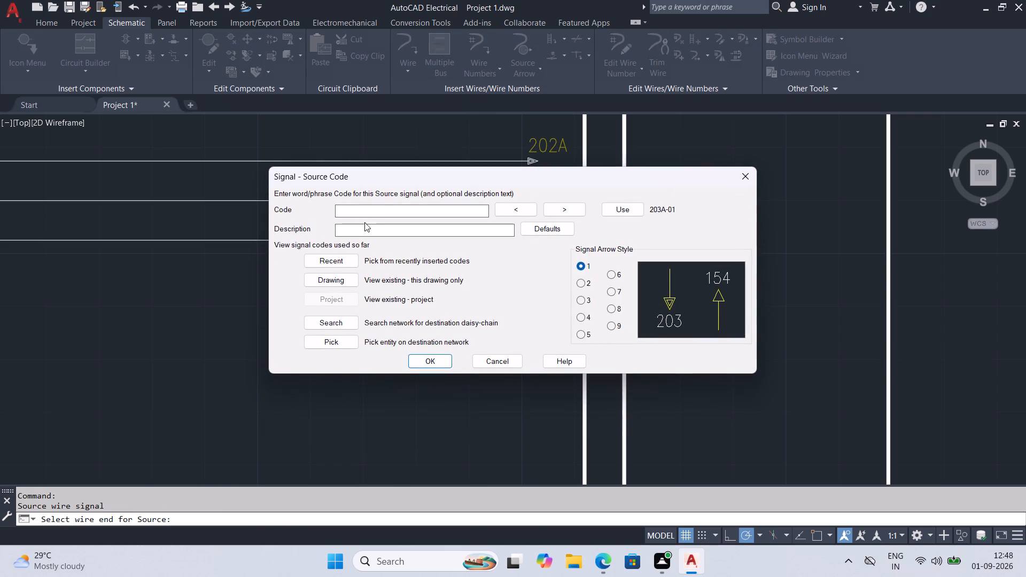
pyautogui.write('203')
pyautogui.press('c')
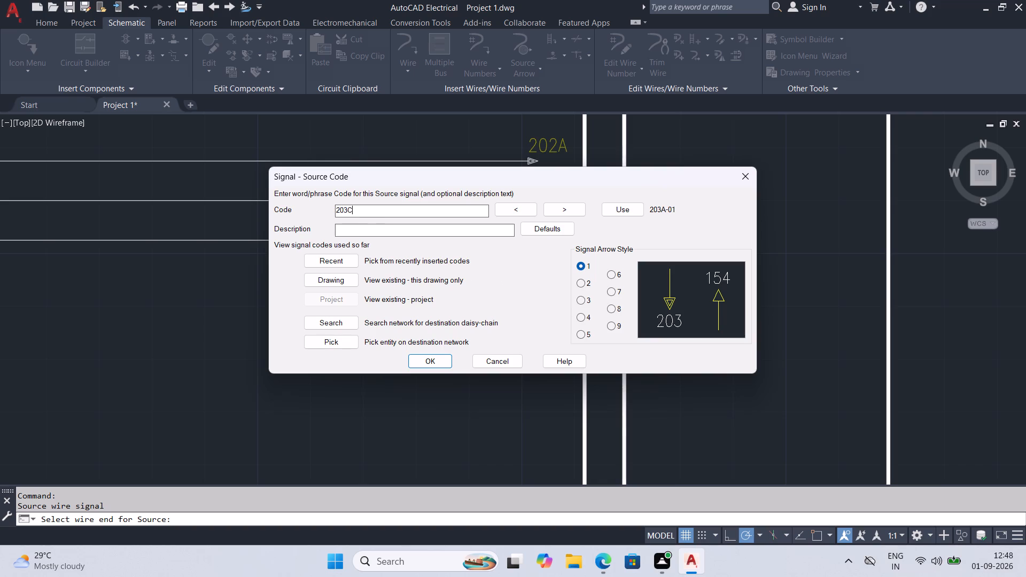
pyautogui.click(339, 231)
pyautogui.write('TO 303')
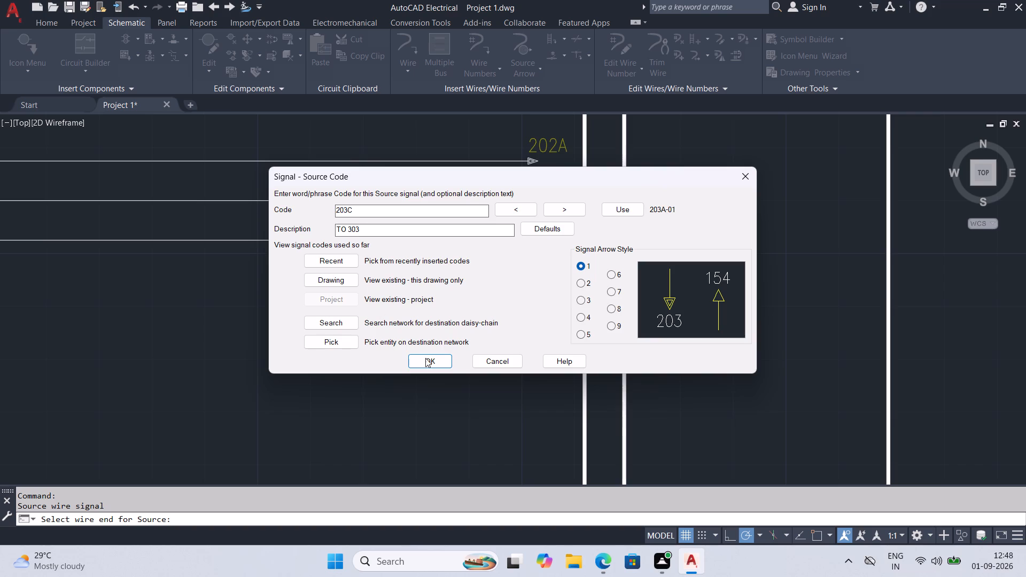
pyautogui.click(425, 357)
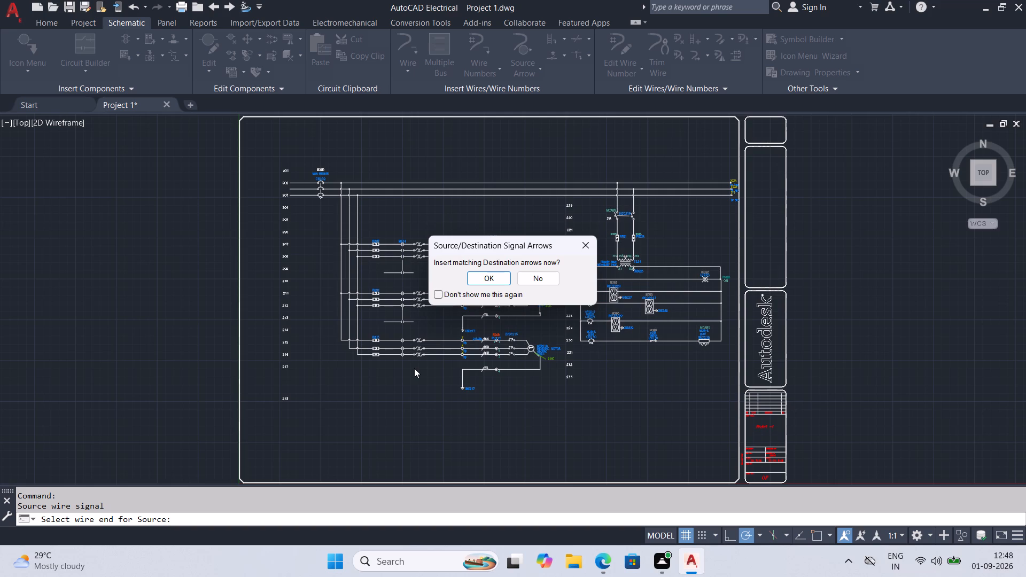
pyautogui.click(547, 282)
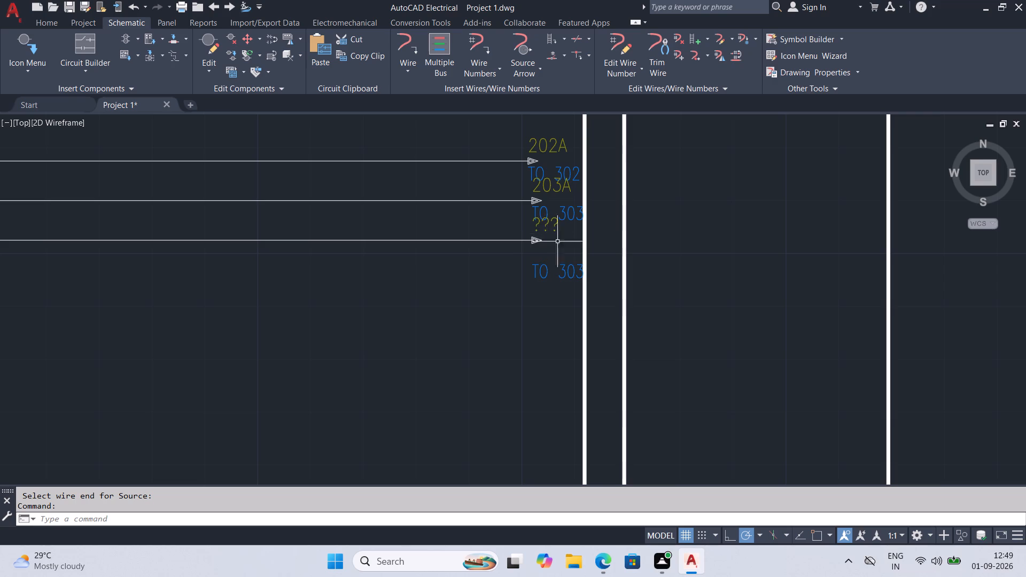
# Move the bottom arrow's TO 303 description straight up to just beneath the bottom bus wire's source arrow.
pyautogui.click(544, 272)
pyautogui.click(554, 283)
pyautogui.click(543, 275)
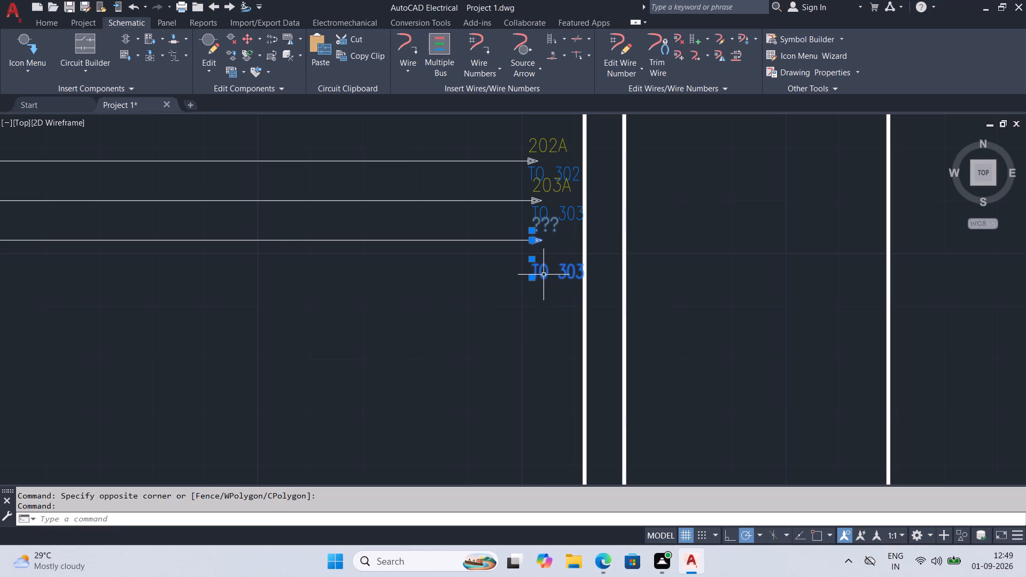
pyautogui.click(532, 278)
pyautogui.click(532, 265)
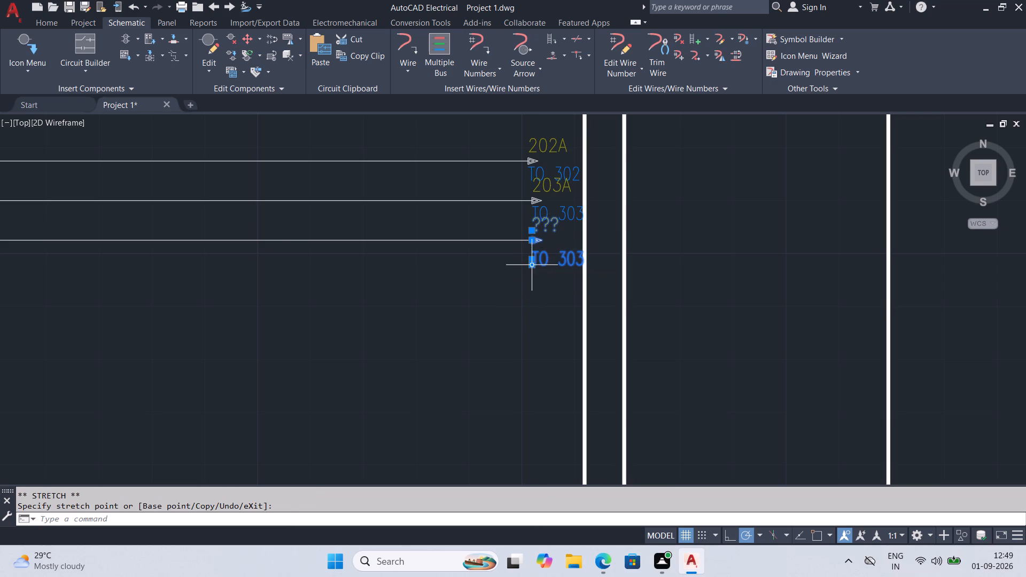
# Set the wire number attribute of the bottom bus wire's source arrow to 203C.
pyautogui.doubleClick(555, 229)
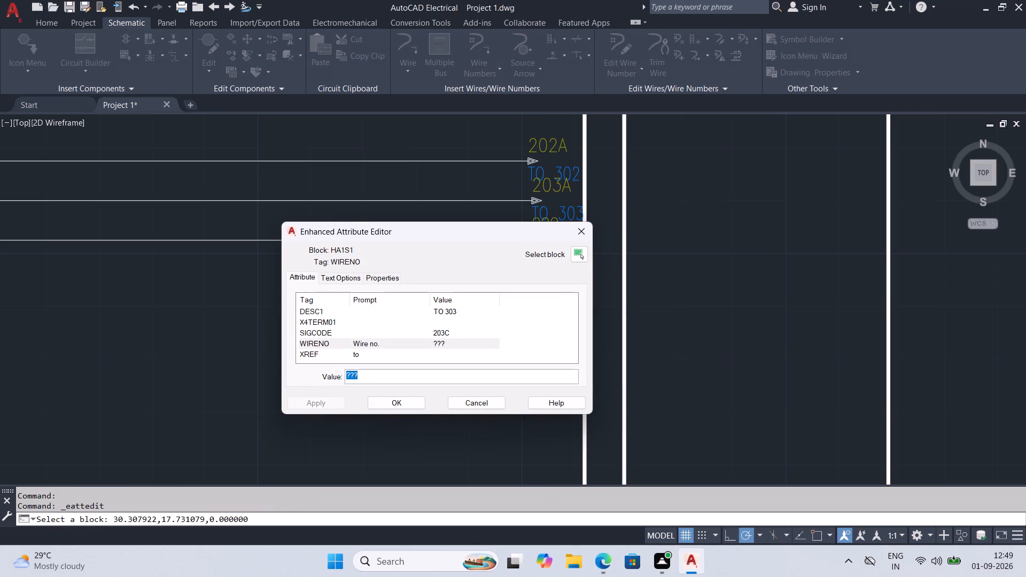
pyautogui.write('203C')
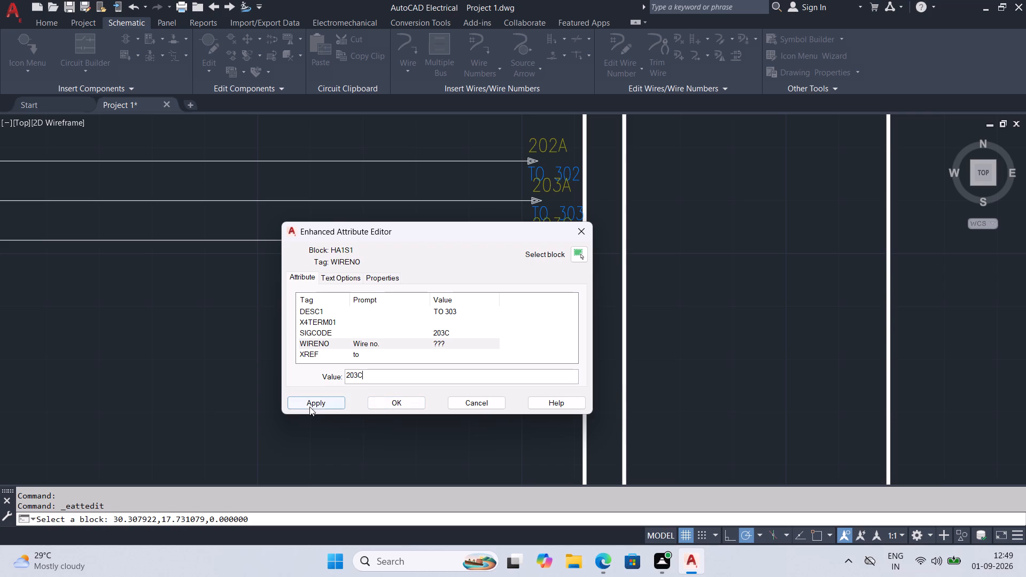
pyautogui.click(309, 408)
pyautogui.click(401, 399)
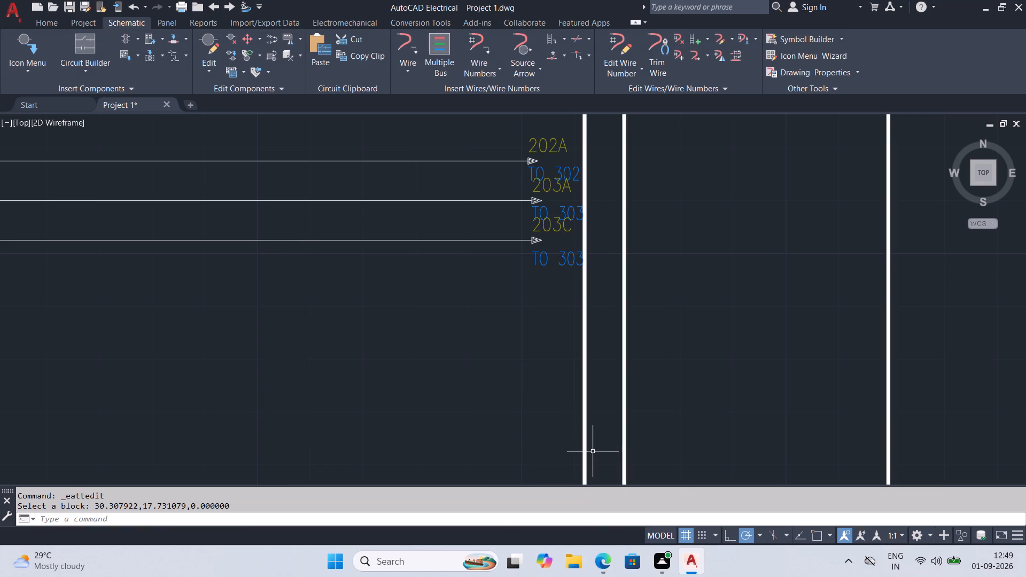
# Save the drawing.
pyautogui.hotkey('ctrl', 's')
pyautogui.hotkey('ctrl', 's')
pyautogui.hotkey('ctrl', 's')
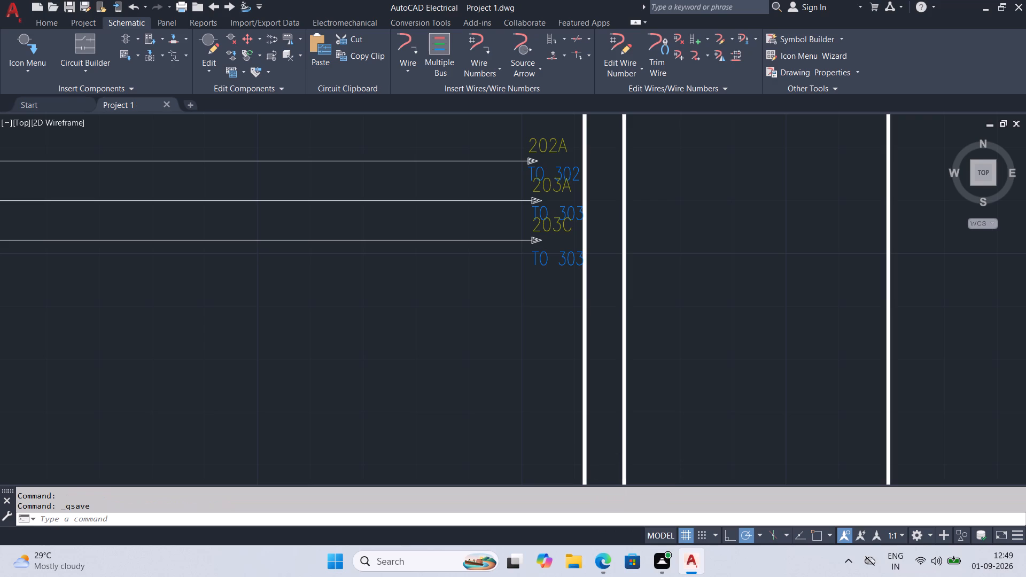
pyautogui.hotkey('ctrl', 's')
# Review the whole schematic, examining the bus source arrows, the three motor circuits and transformer T224's control circuit.
pyautogui.scroll(-2, 499, 352)
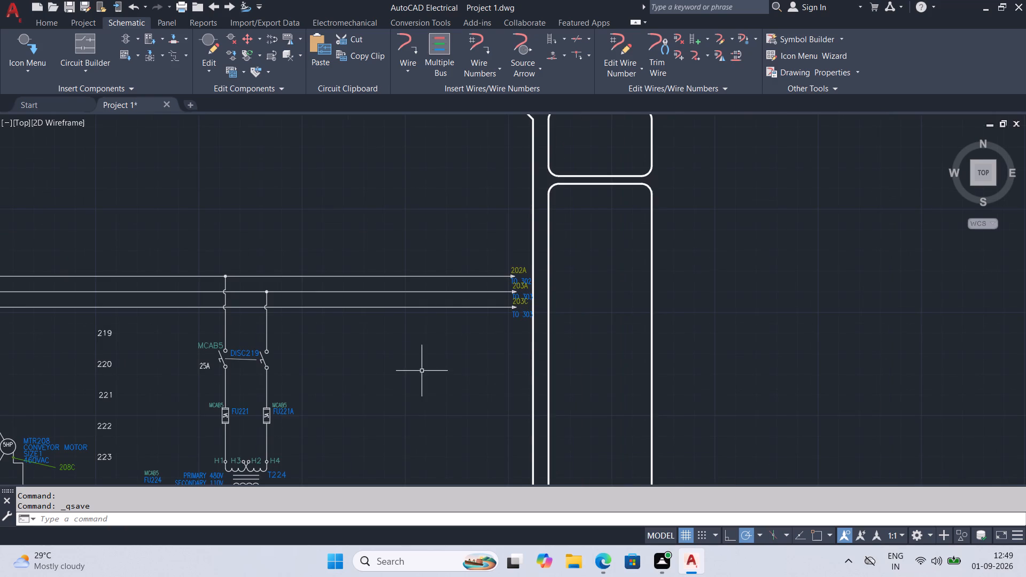
pyautogui.middleClick(482, 369)
pyautogui.scroll(-2, 371, 403)
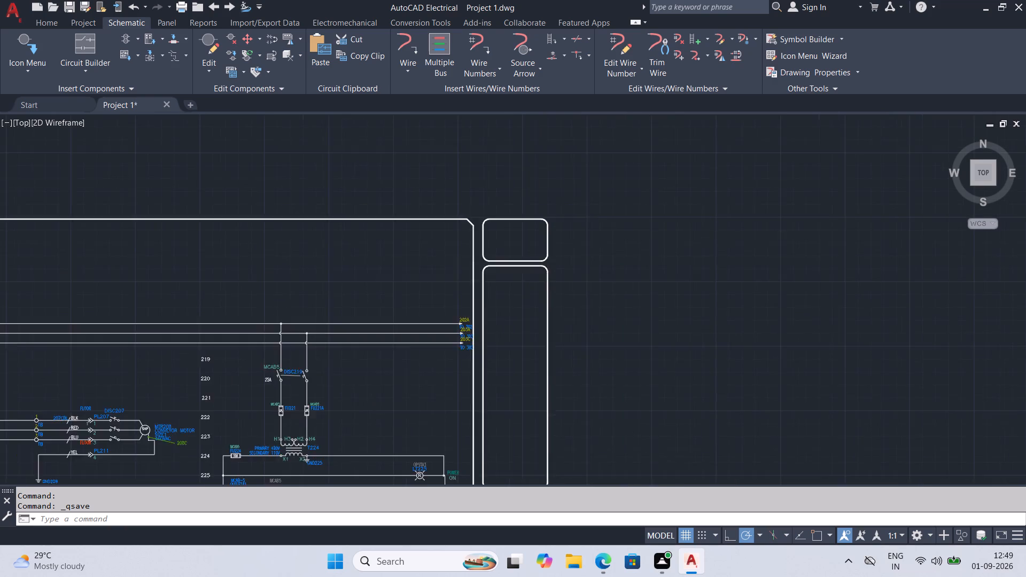
pyautogui.moveTo(383, 399); pyautogui.dragTo(698, 256, button='middle')
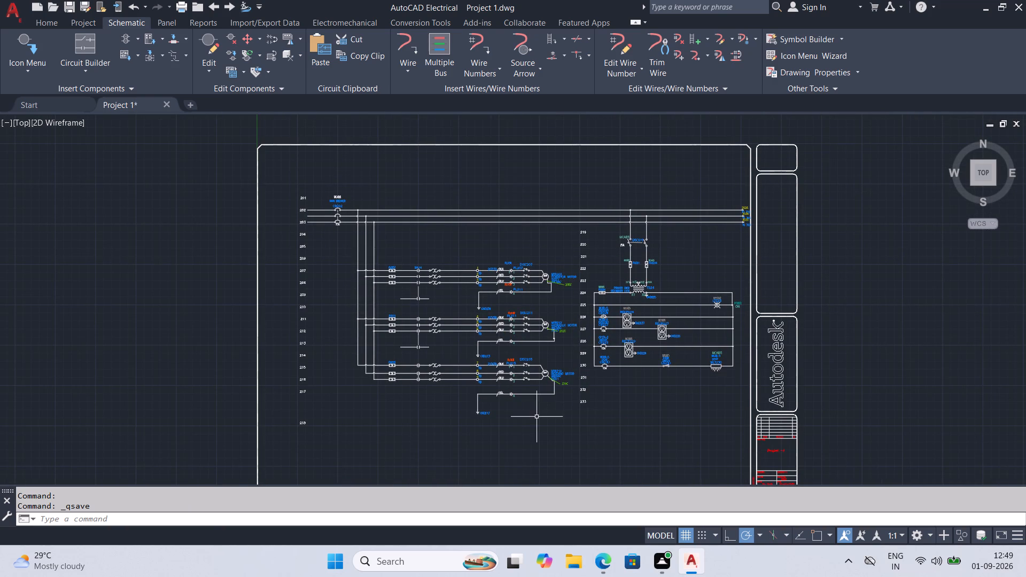
pyautogui.scroll(2, 537, 418)
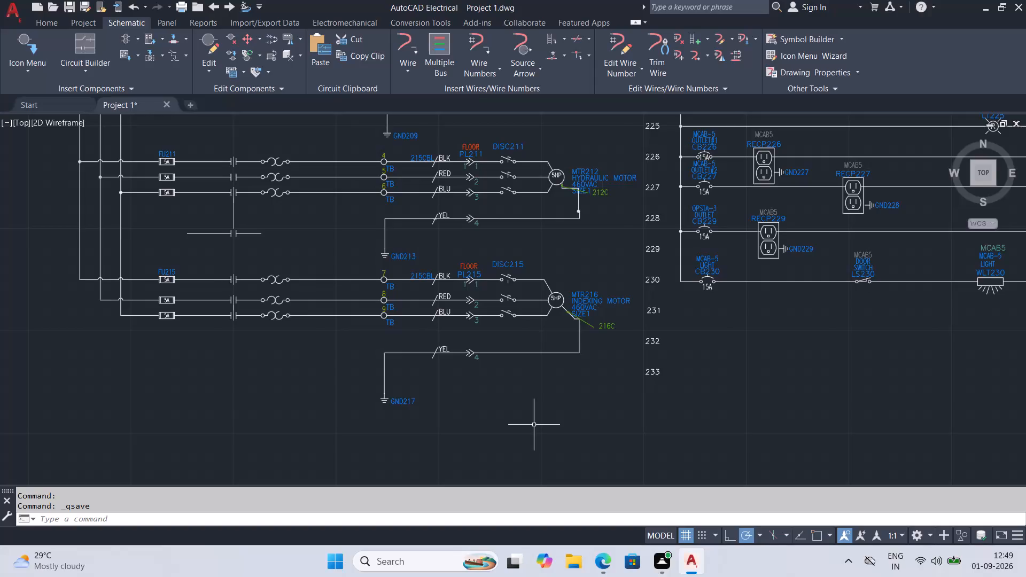
pyautogui.scroll(-1, 757, 344)
pyautogui.scroll(-2, 815, 367)
pyautogui.moveTo(811, 370); pyautogui.dragTo(745, 379, button='middle')
pyautogui.scroll(1, 704, 403)
pyautogui.scroll(1, 747, 385)
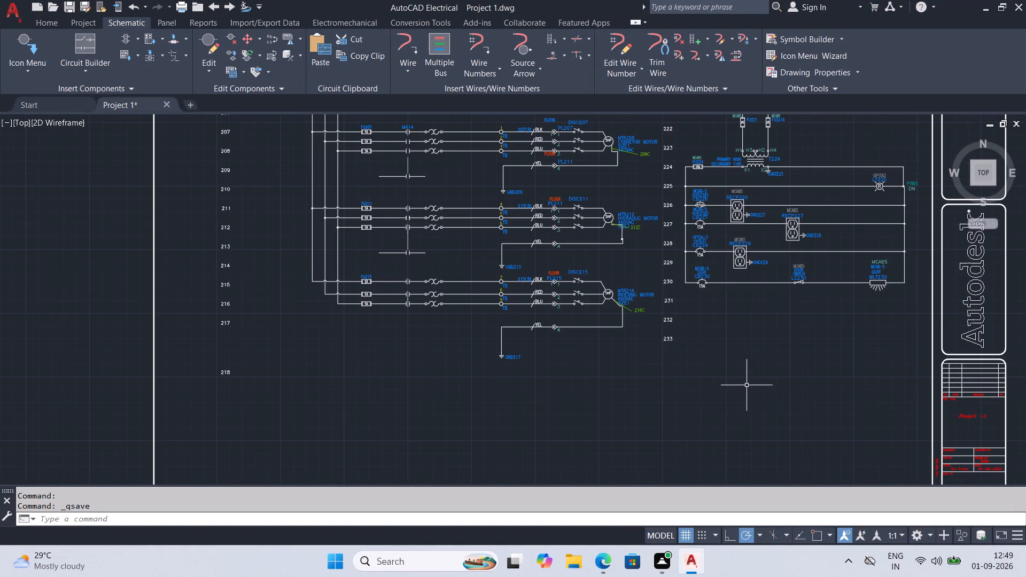
pyautogui.moveTo(442, 174); pyautogui.dragTo(442, 176, button='middle')
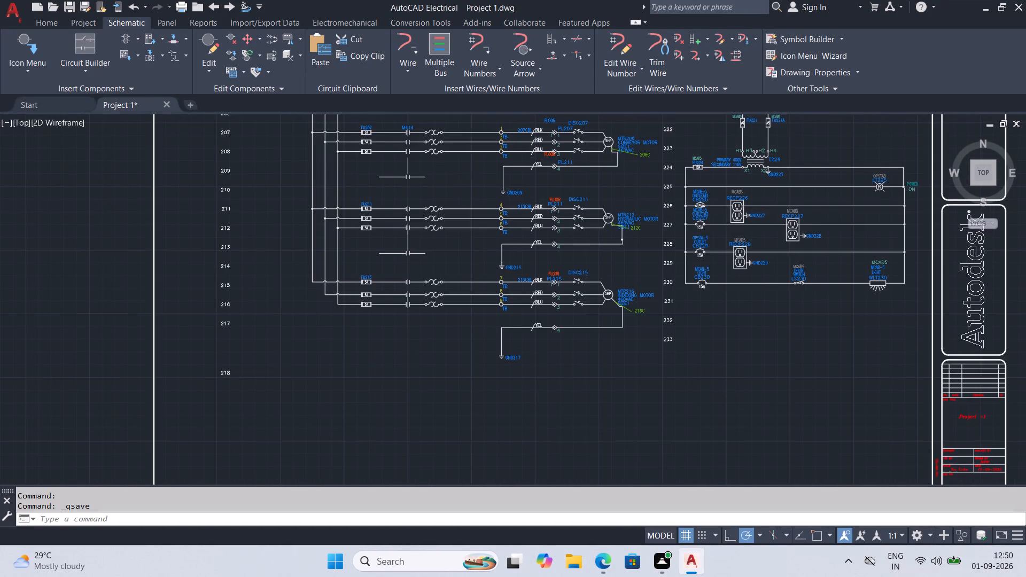
pyautogui.moveTo(442, 176); pyautogui.dragTo(537, 257, button='middle')
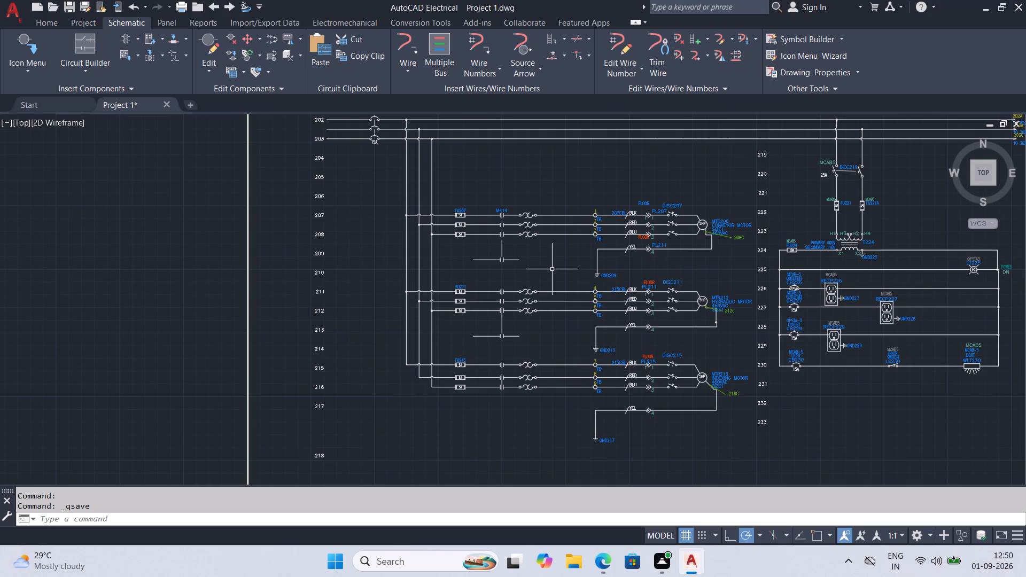
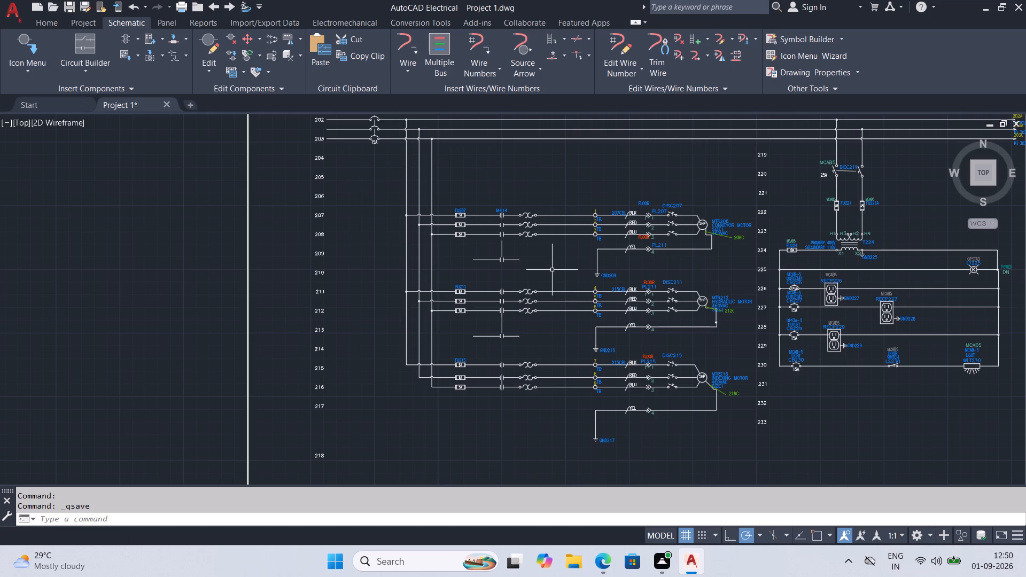
# Insert a source signal arrow with code 209 and description "to 510" at the right end of line 209's contact wire.
pyautogui.click(520, 56)
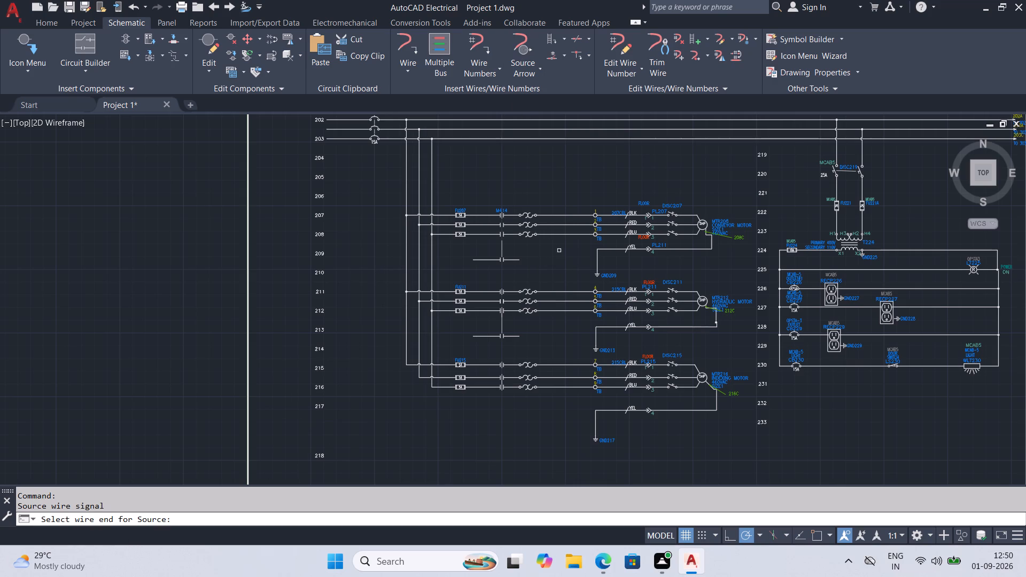
pyautogui.click(519, 260)
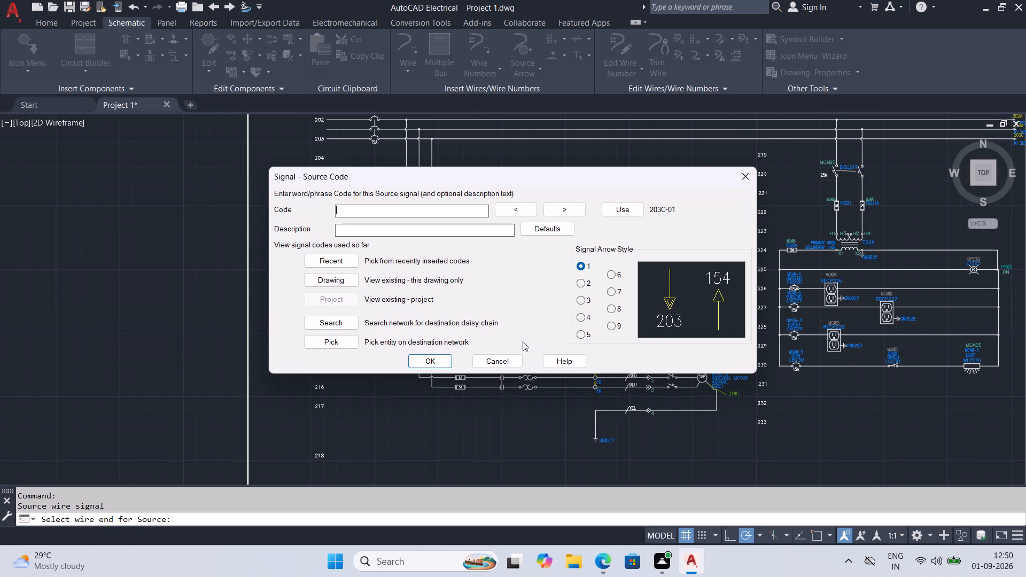
pyautogui.write('209')
pyautogui.click(473, 229)
pyautogui.write('tO')
pyautogui.press('BackSpace')
pyautogui.hotkey('shift', 'o')
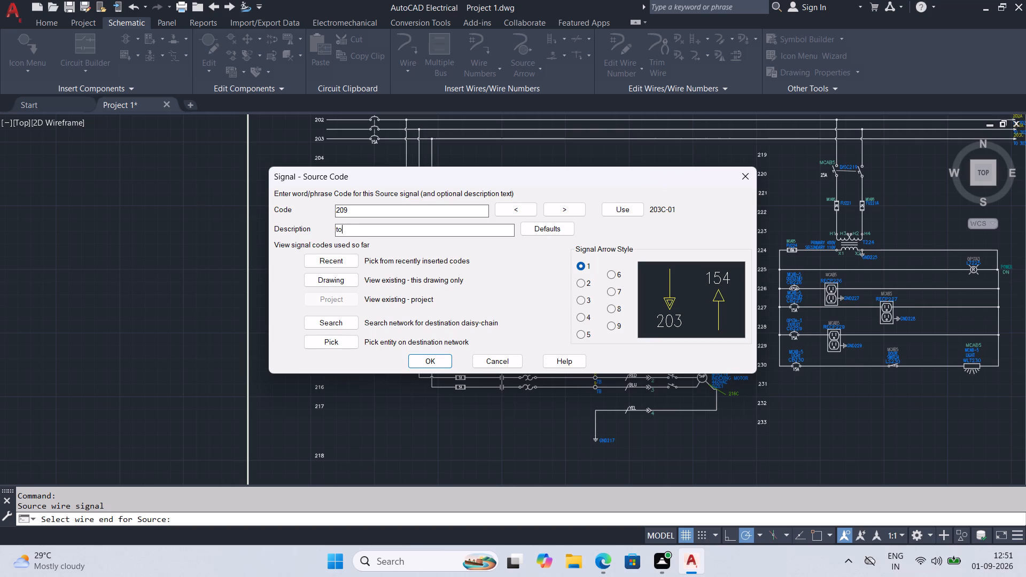
pyautogui.press('space')
pyautogui.write('510')
pyautogui.click(428, 364)
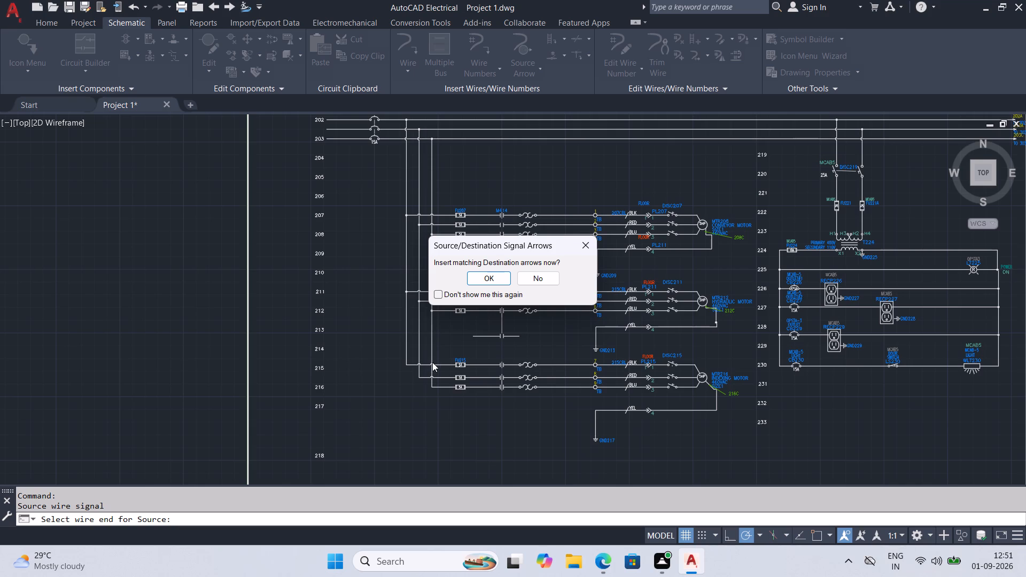
# Insert the matching destination arrow for code 209 at the left end of the same contact wire.
pyautogui.click(501, 281)
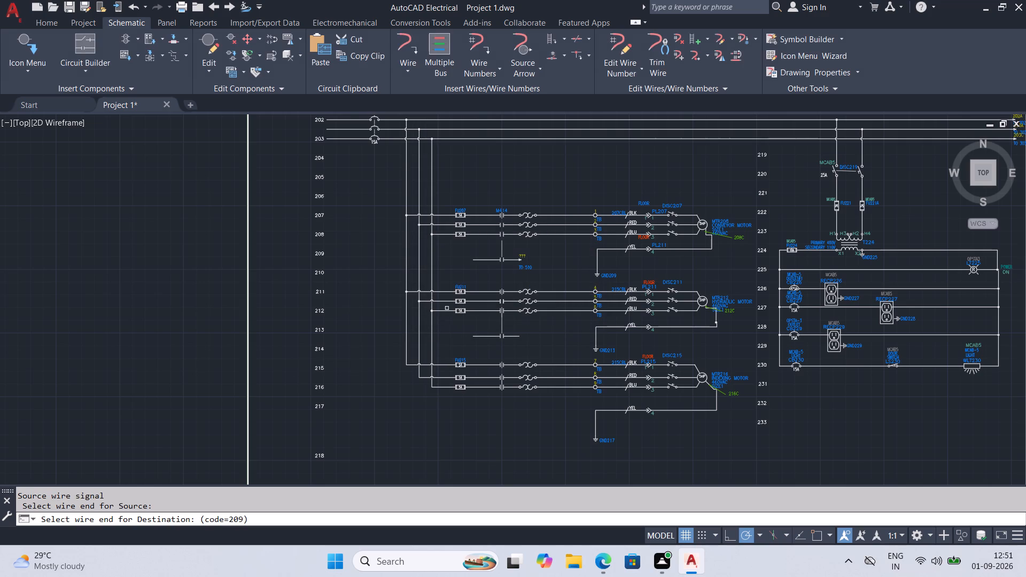
pyautogui.click(473, 258)
# Clear the cross-reference (XREF) attribute of the source arrow on line 209's contact wire.
pyautogui.scroll(2, 541, 283)
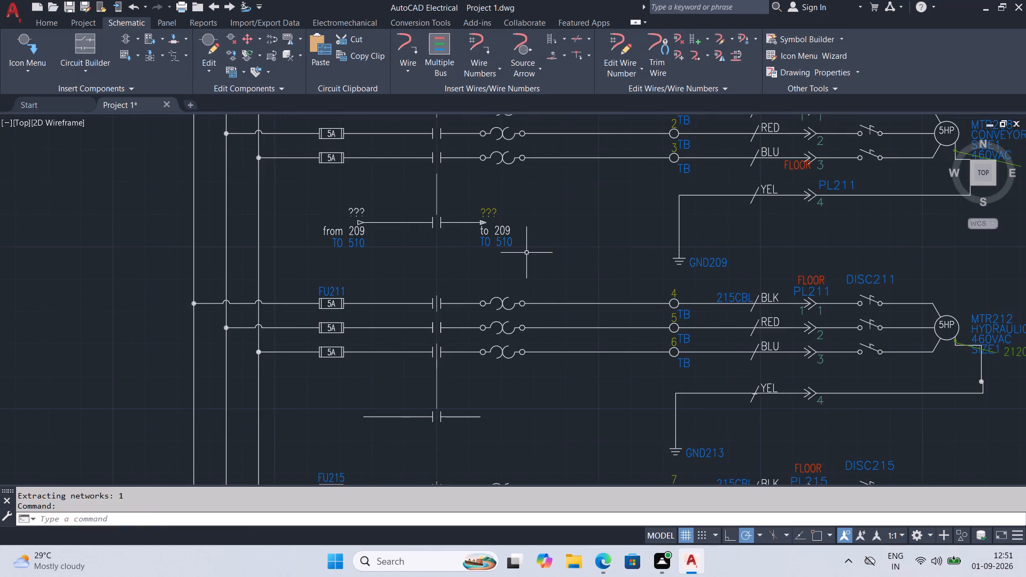
pyautogui.moveTo(526, 251); pyautogui.dragTo(548, 384, button='middle')
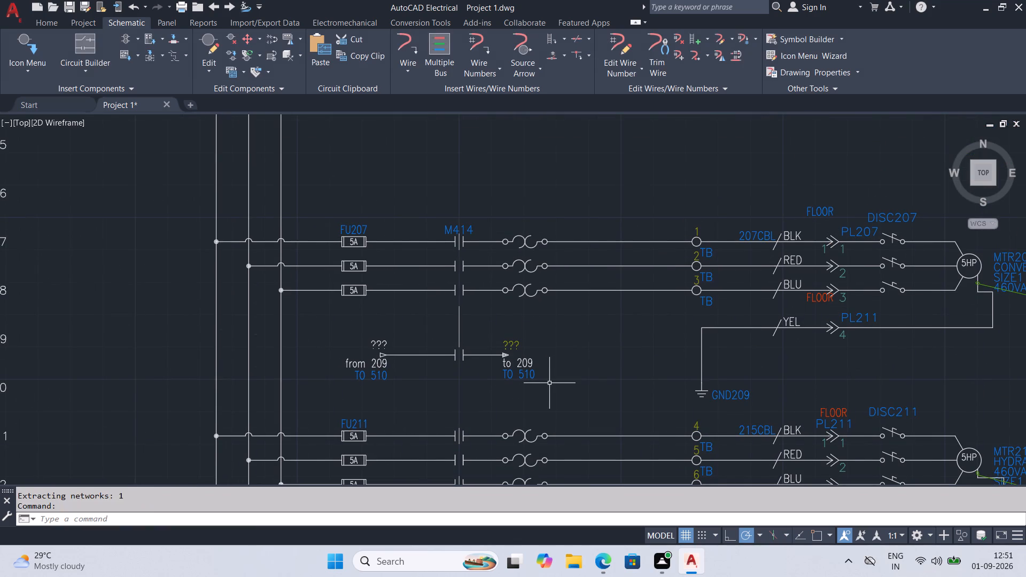
pyautogui.doubleClick(528, 364)
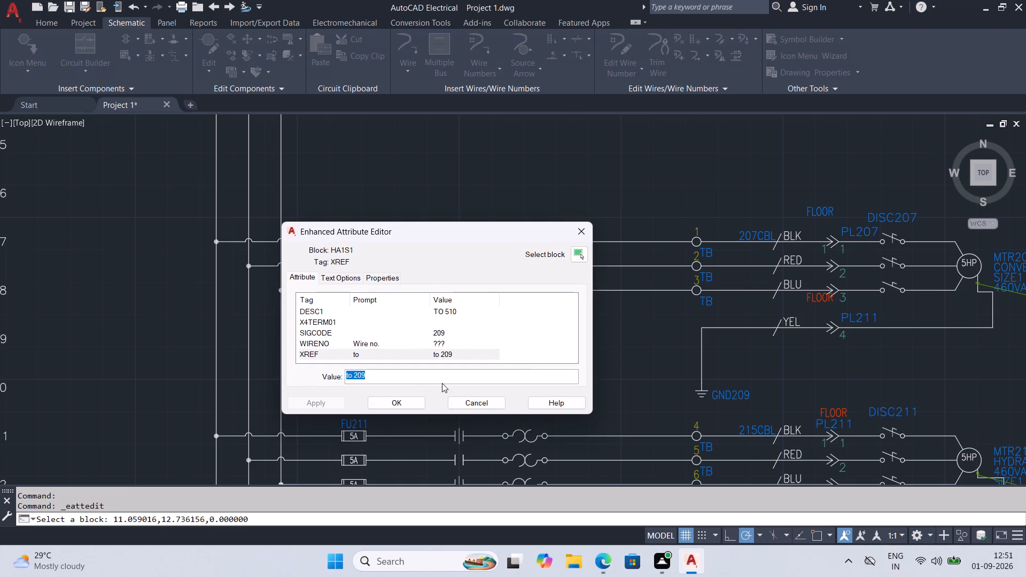
pyautogui.press('Delete')
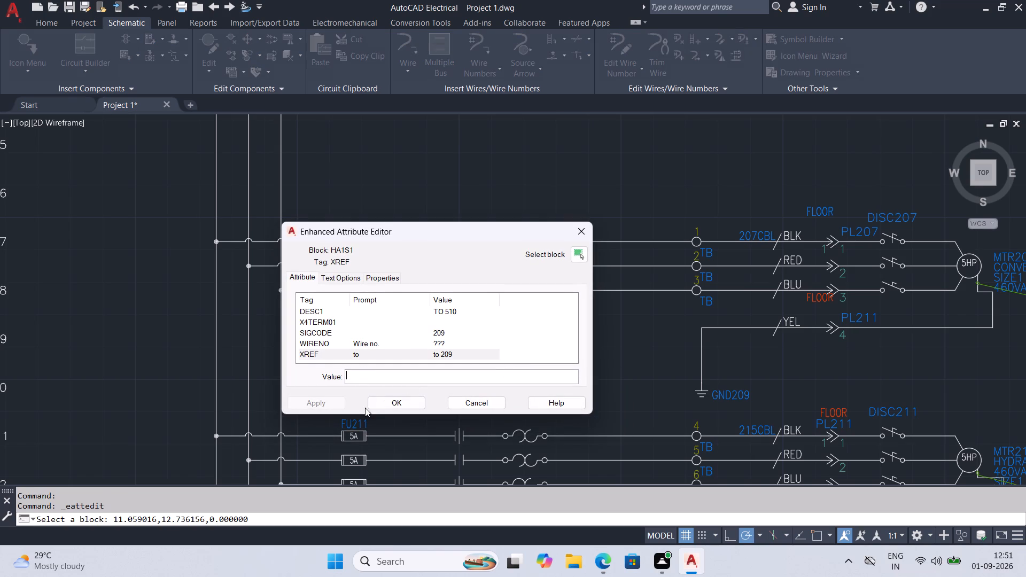
pyautogui.click(374, 407)
# Set the wire number attribute of line 209's source arrow to 209.
pyautogui.doubleClick(511, 344)
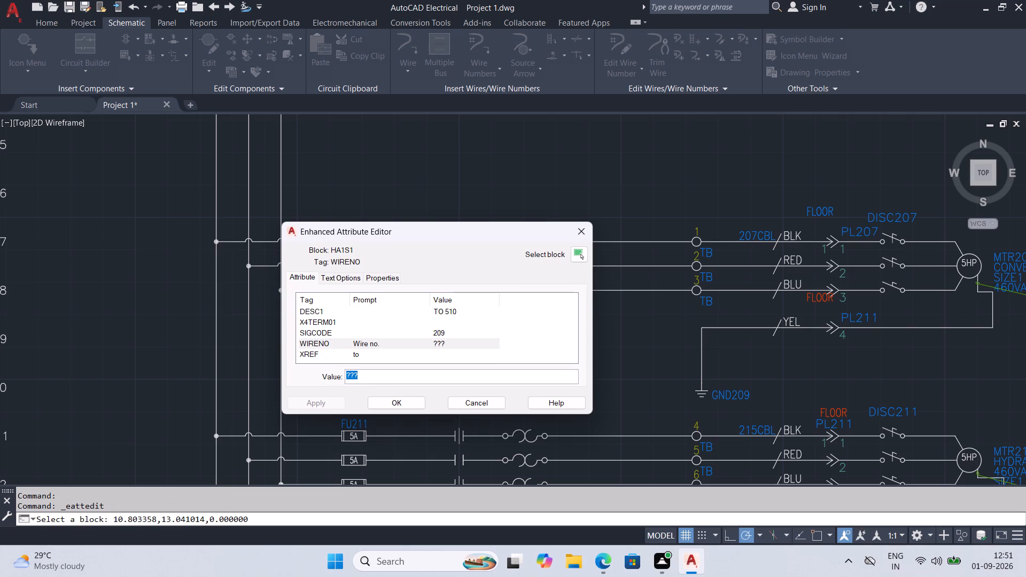
pyautogui.press('0')
pyautogui.press('BackSpace')
pyautogui.write('209')
pyautogui.click(338, 404)
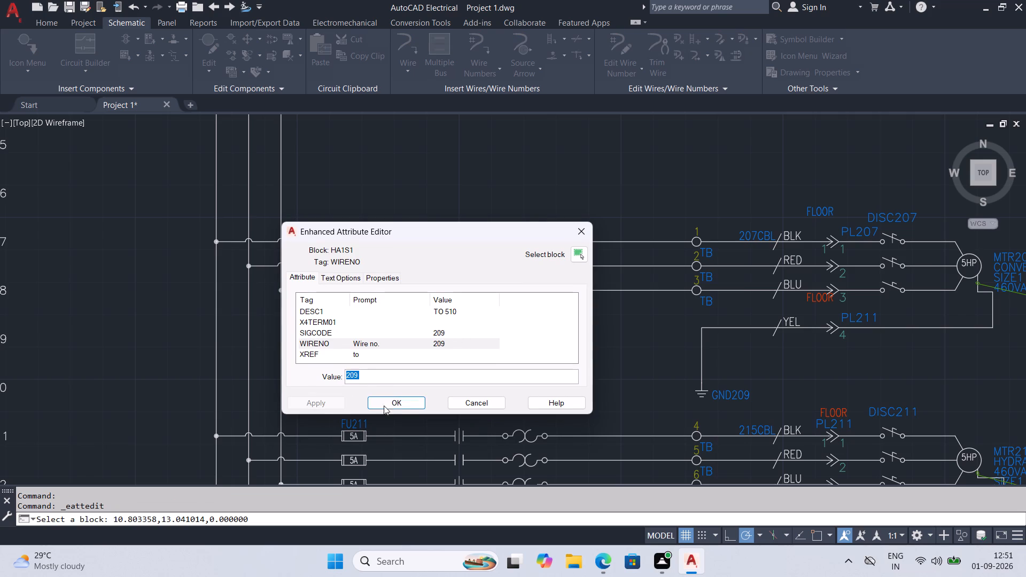
pyautogui.click(404, 401)
# Move the source arrow's TO 510 description straight up to just beneath the arrow on line 209.
pyautogui.click(509, 377)
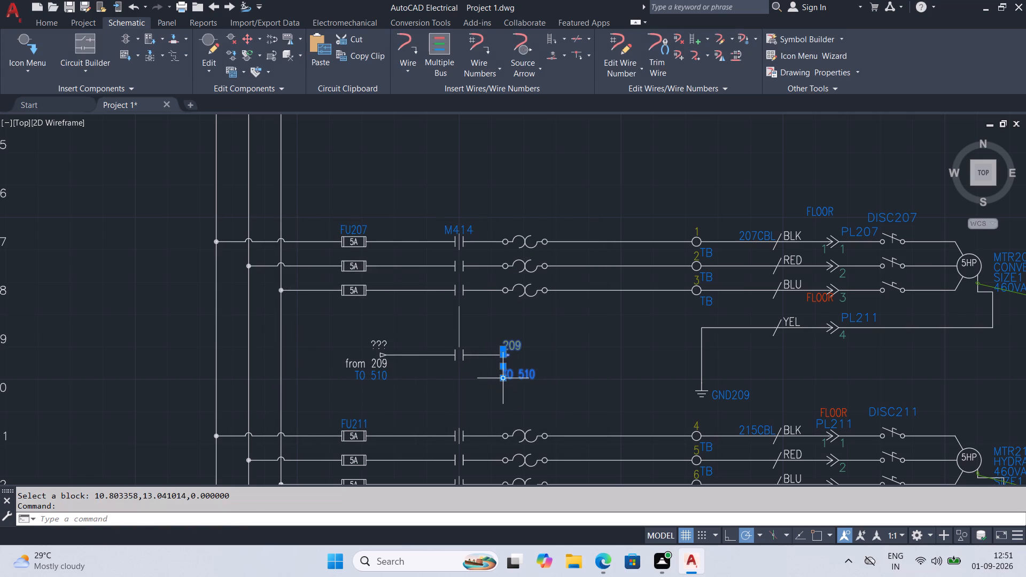
pyautogui.click(503, 377)
pyautogui.click(504, 367)
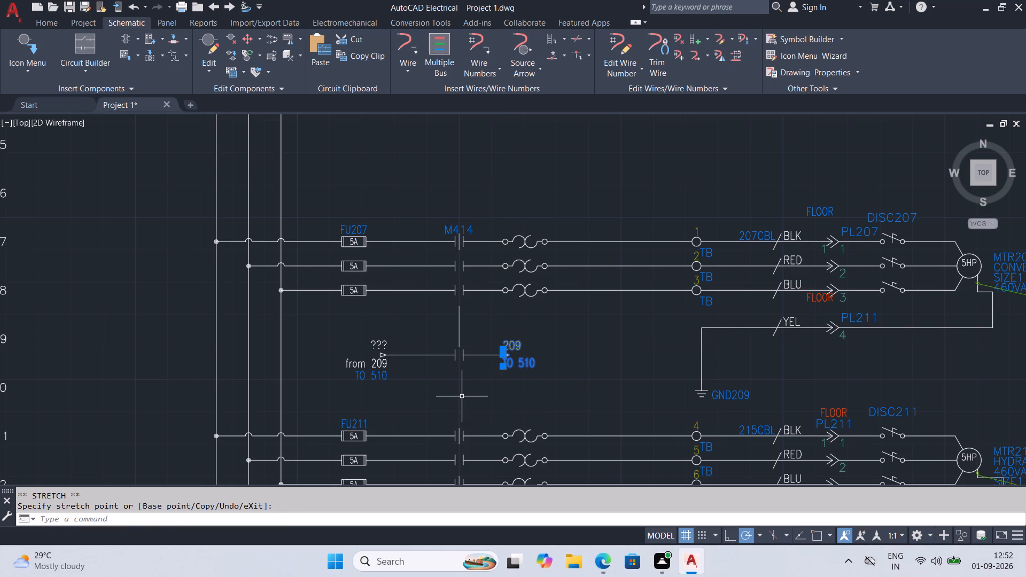
# Save the drawing.
pyautogui.hotkey('ctrl', 's')
# Clear the wire number attribute of the destination arrow on line 209's contact wire.
pyautogui.doubleClick(381, 343)
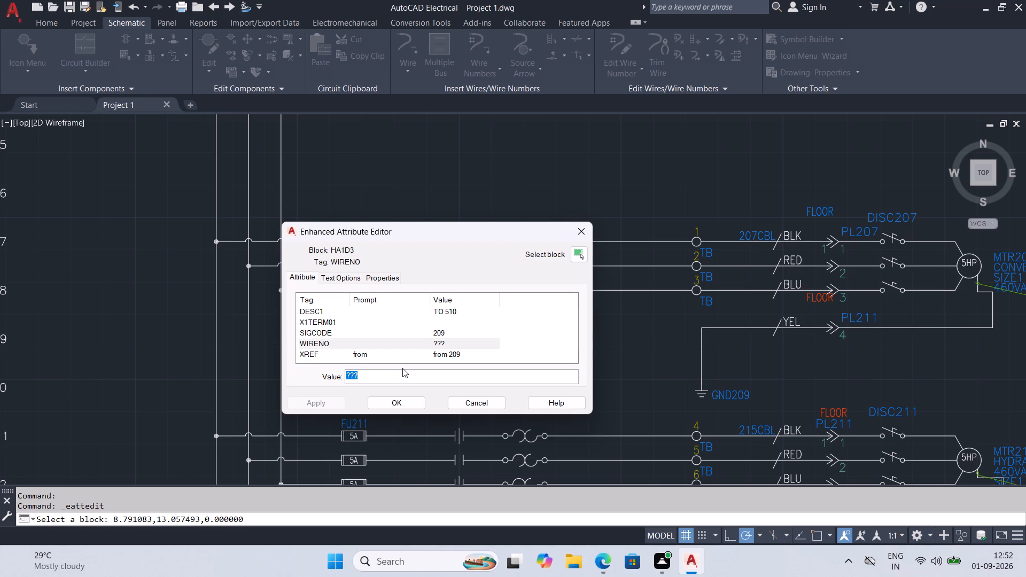
pyautogui.press('Delete')
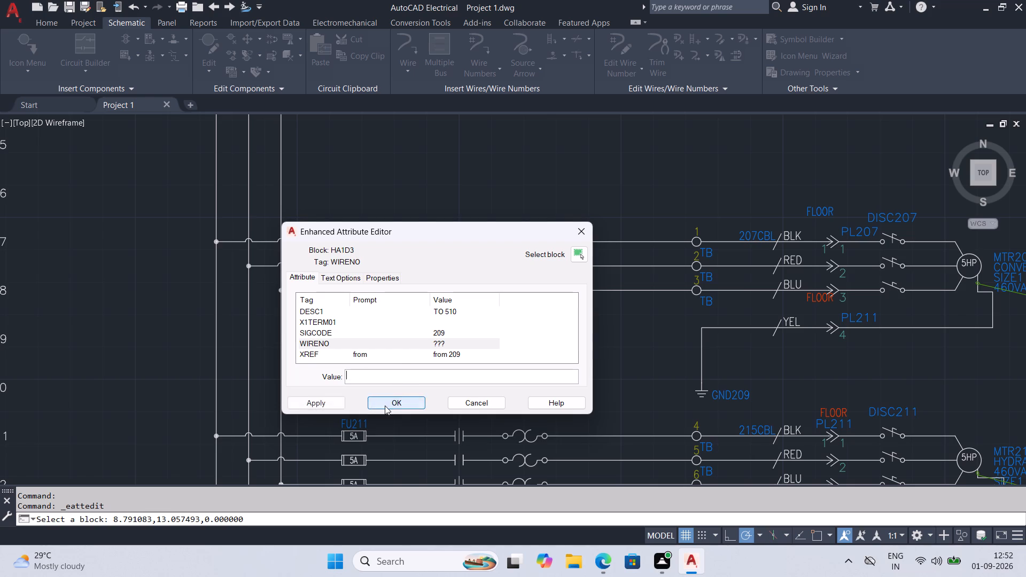
pyautogui.click(385, 406)
# Clear the TO 510 description (DESC1) attribute of line 209's destination arrow.
pyautogui.click(369, 379)
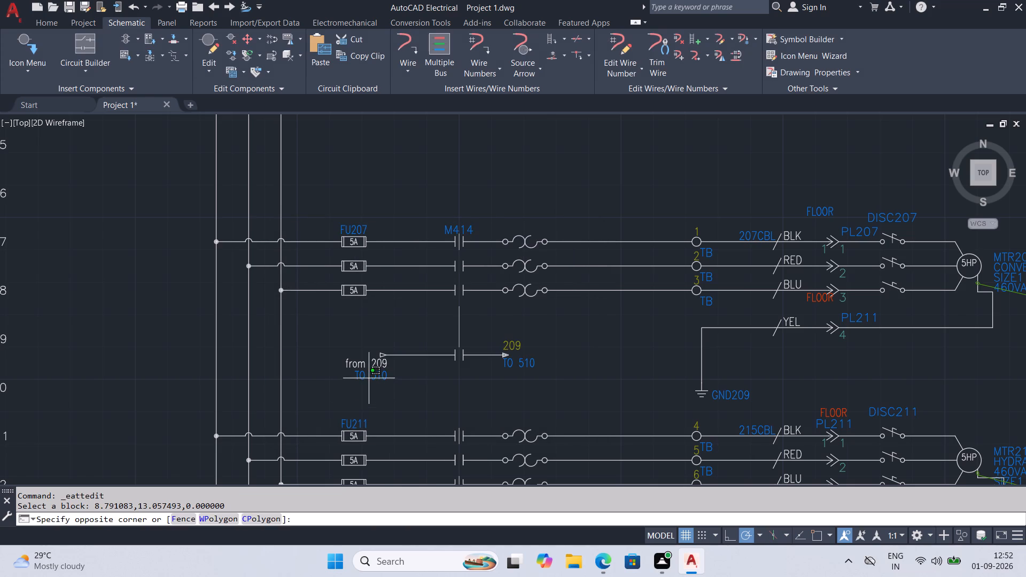
pyautogui.click(369, 378)
pyautogui.click(377, 377)
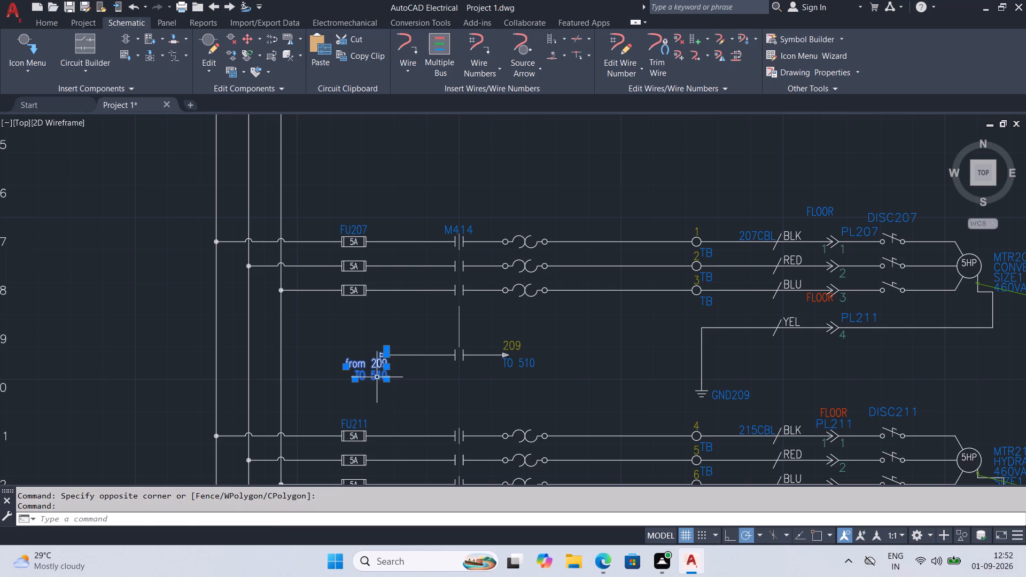
pyautogui.doubleClick(377, 377)
pyautogui.press('Delete')
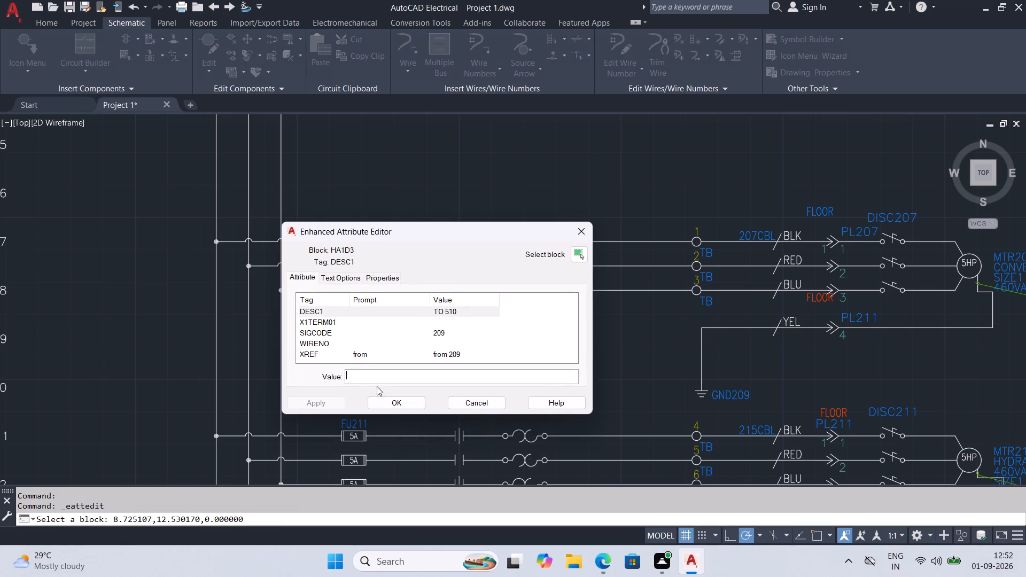
pyautogui.click(386, 399)
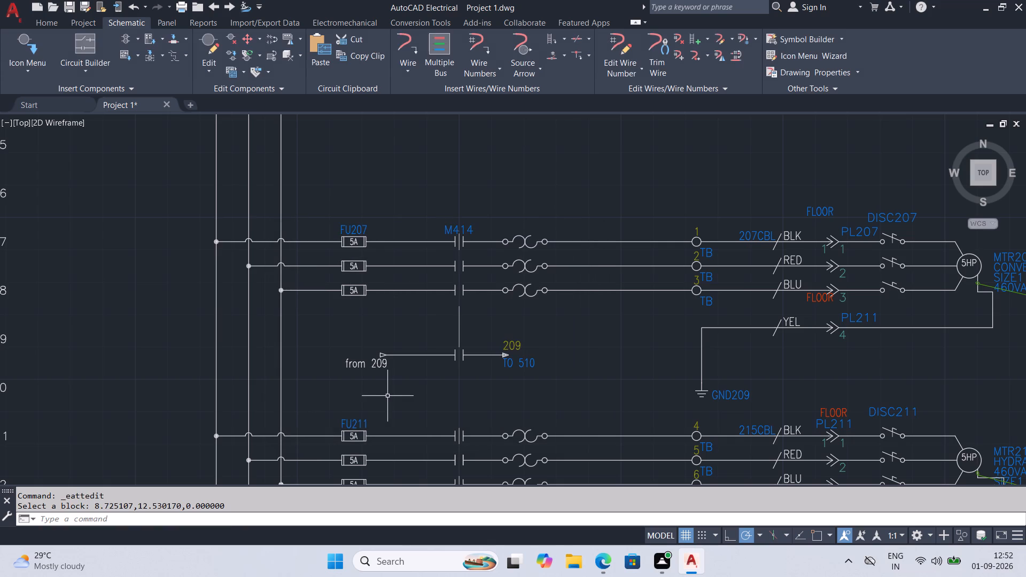
# Set the cross-reference (XREF) attribute of line 209's destination arrow to "from 330".
pyautogui.doubleClick(378, 368)
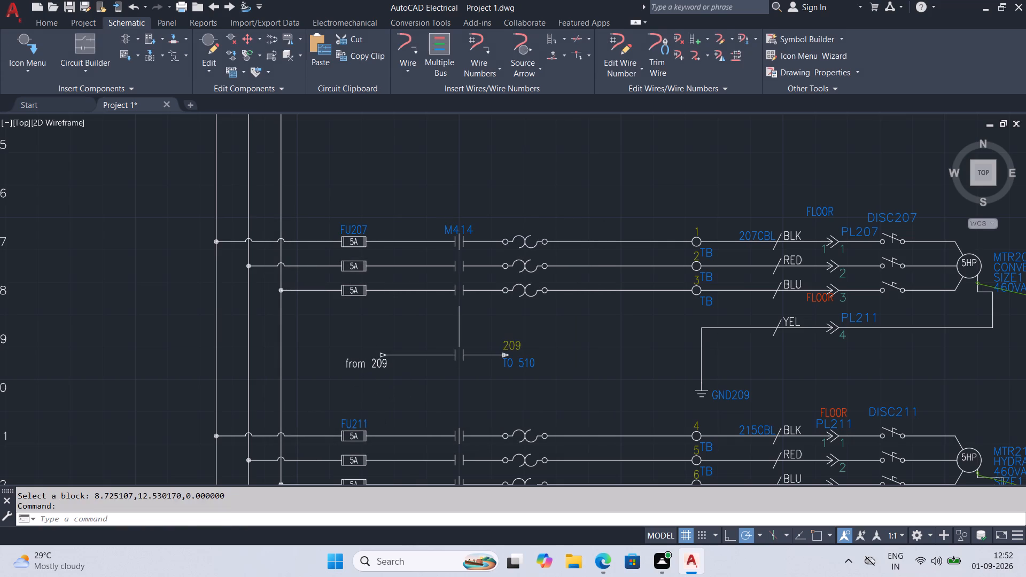
pyautogui.click(384, 376)
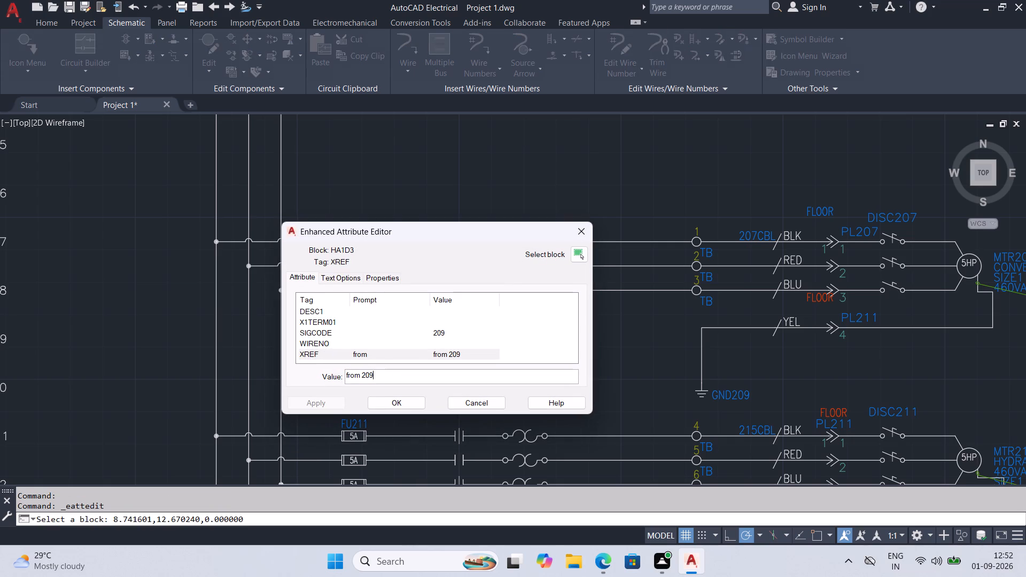
pyautogui.press('BackSpace')
pyautogui.press('BackSpace')
pyautogui.press('BackSpace')
pyautogui.write('330')
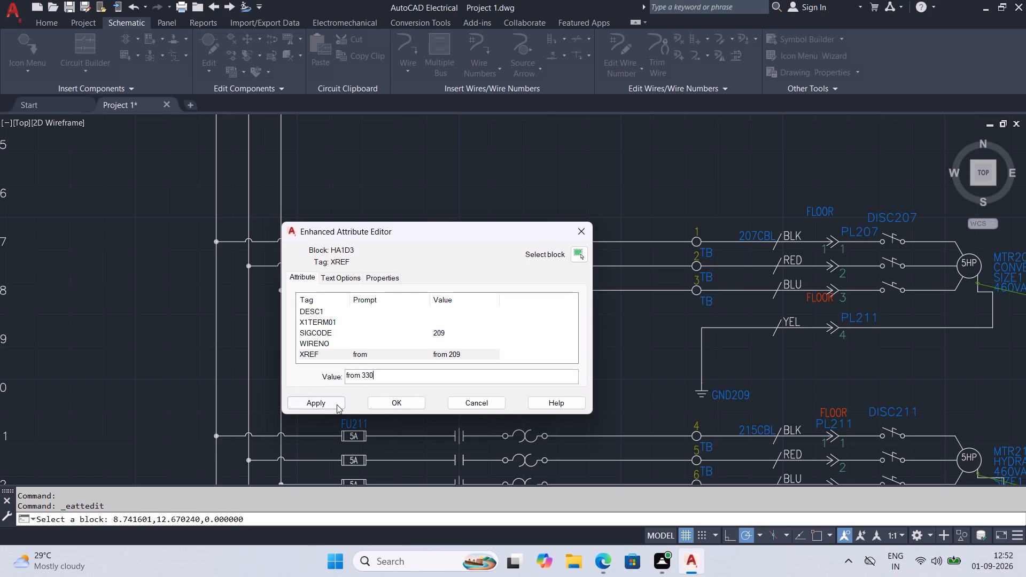
pyautogui.click(335, 404)
pyautogui.click(386, 400)
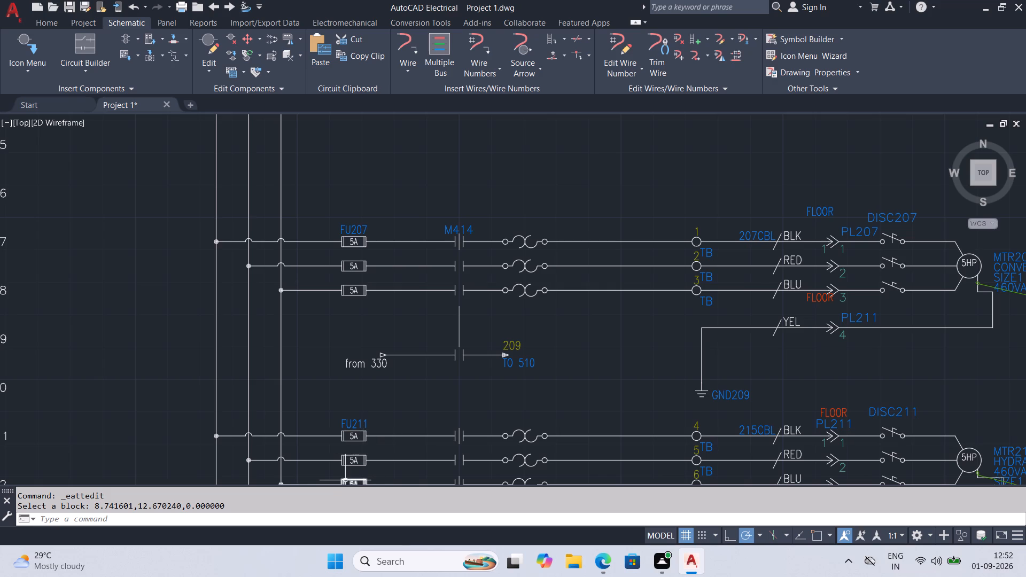
# Insert a source arrow at line 213's auxiliary contact wire end with code 213 and description "to 511", without a matching destination arrow.
pyautogui.moveTo(313, 496); pyautogui.dragTo(329, 385, button='middle')
pyautogui.moveTo(407, 428); pyautogui.dragTo(416, 236, button='middle')
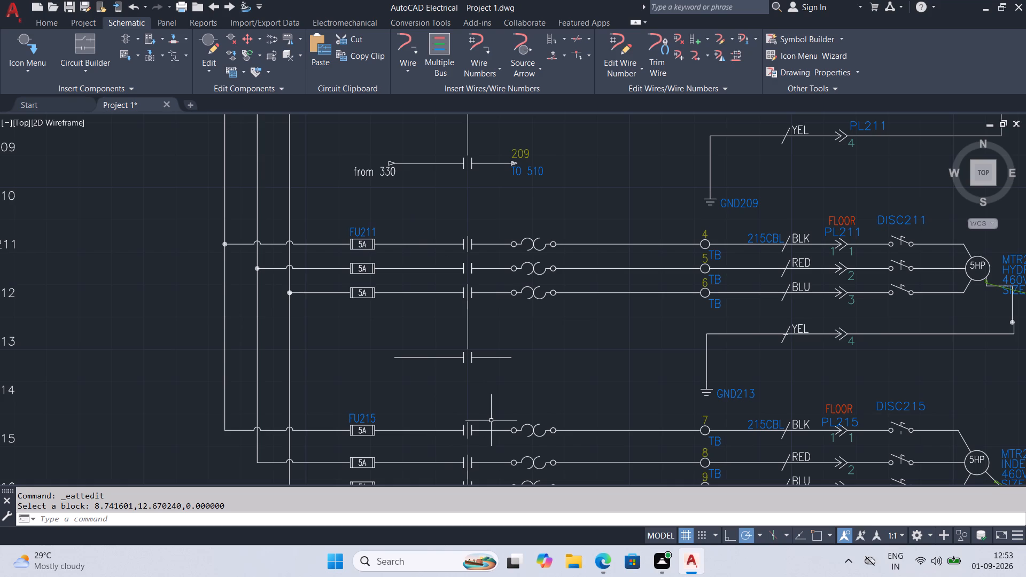
pyautogui.moveTo(497, 412); pyautogui.dragTo(524, 389, button='middle')
pyautogui.click(518, 41)
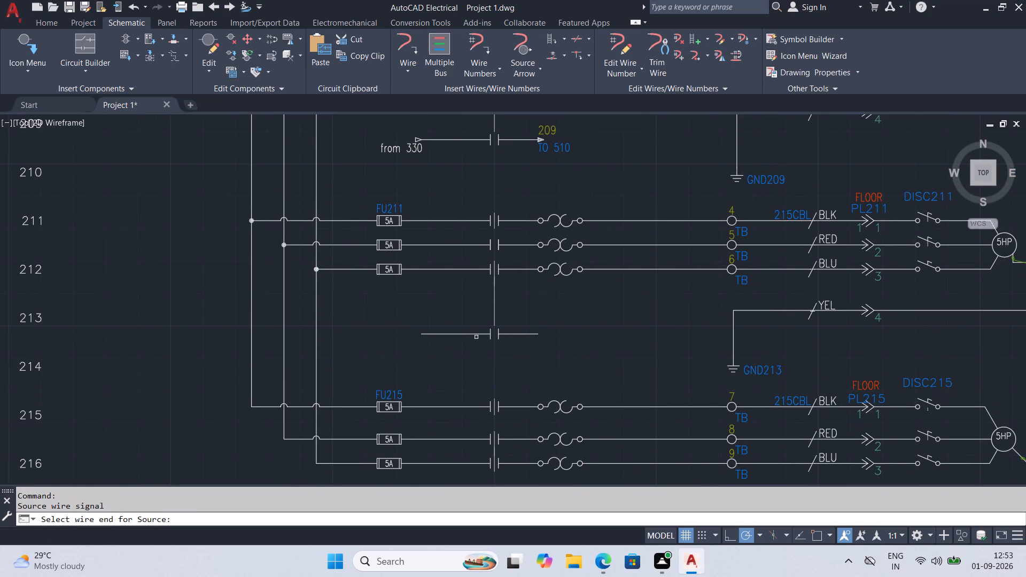
pyautogui.click(537, 334)
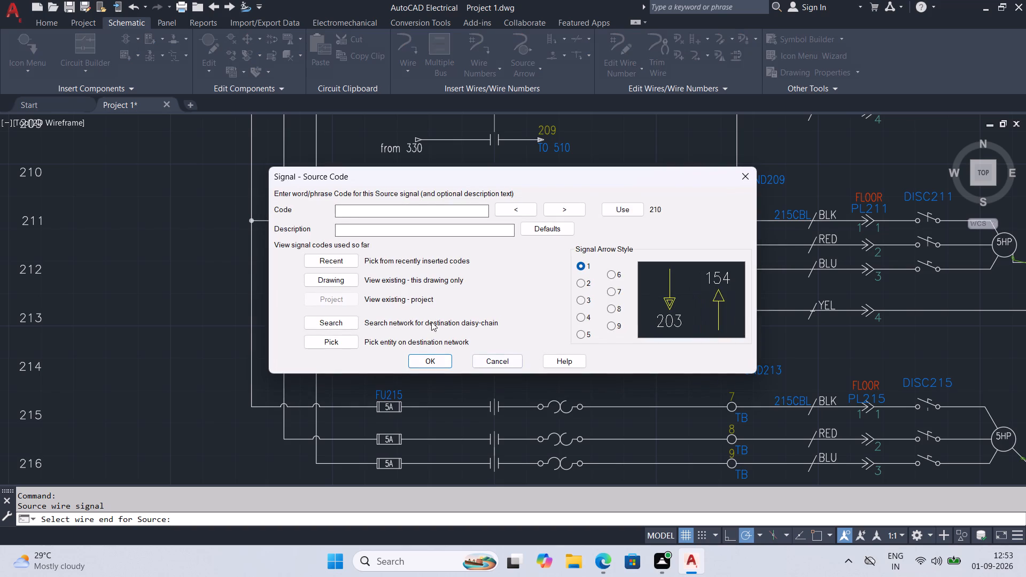
pyautogui.click(423, 212)
pyautogui.write('213')
pyautogui.click(366, 228)
pyautogui.hotkey('shift', 't')
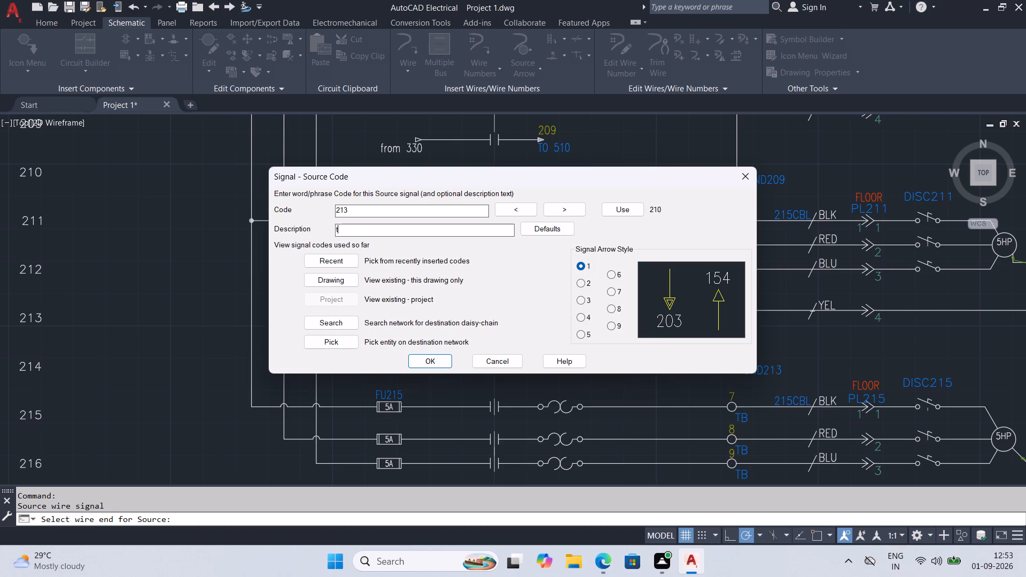
pyautogui.hotkey('shift', 'o')
pyautogui.press('space')
pyautogui.write('511')
pyautogui.click(442, 361)
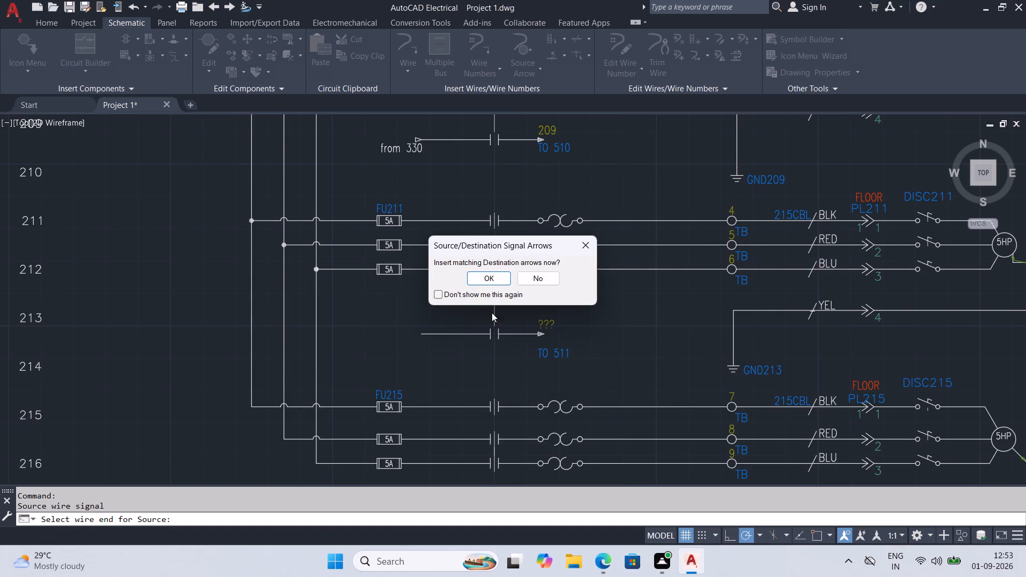
pyautogui.click(534, 280)
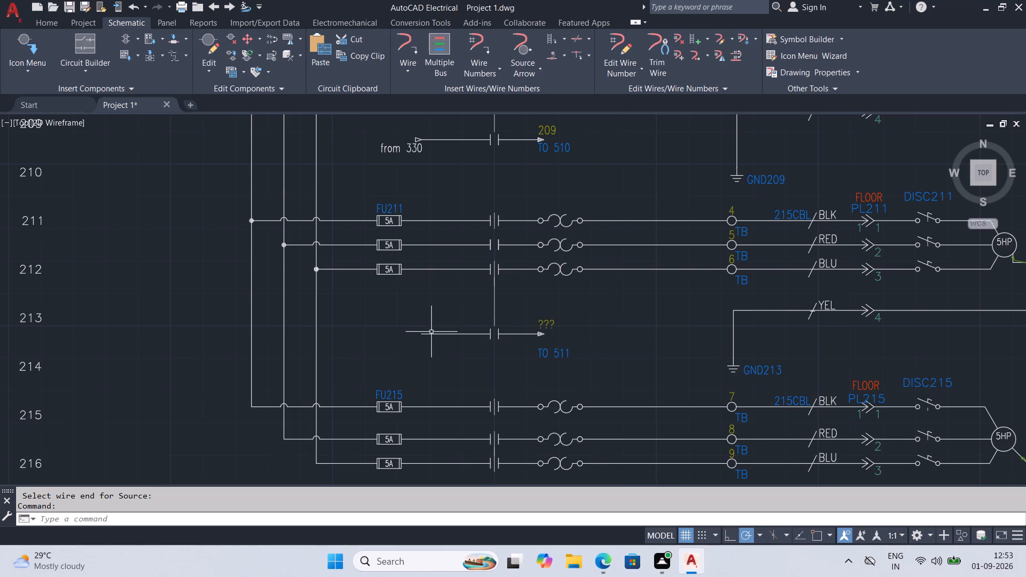
# Move the TO 511 description up, closer beneath line 213's source arrow.
pyautogui.click(544, 352)
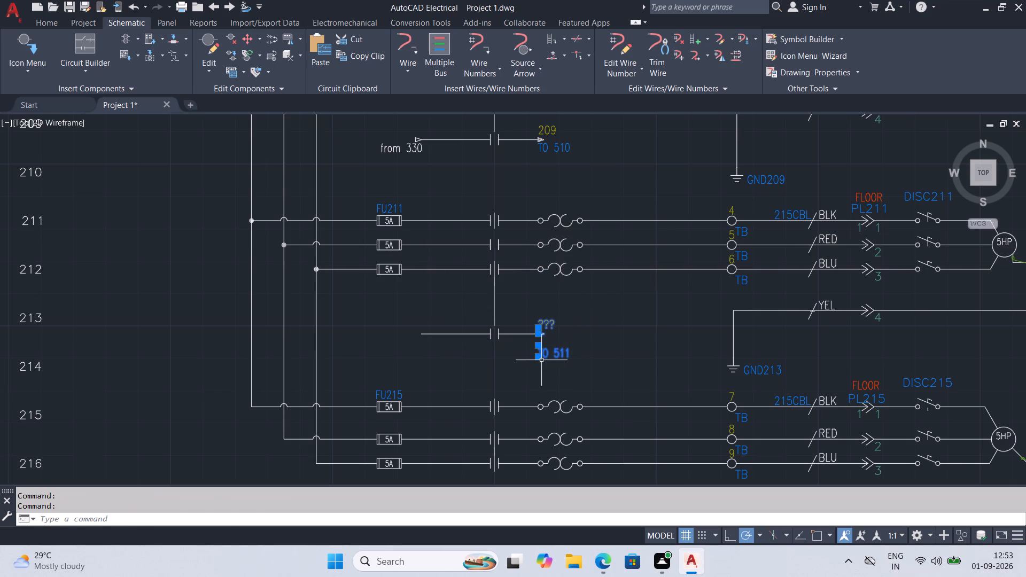
pyautogui.click(539, 360)
pyautogui.click(537, 348)
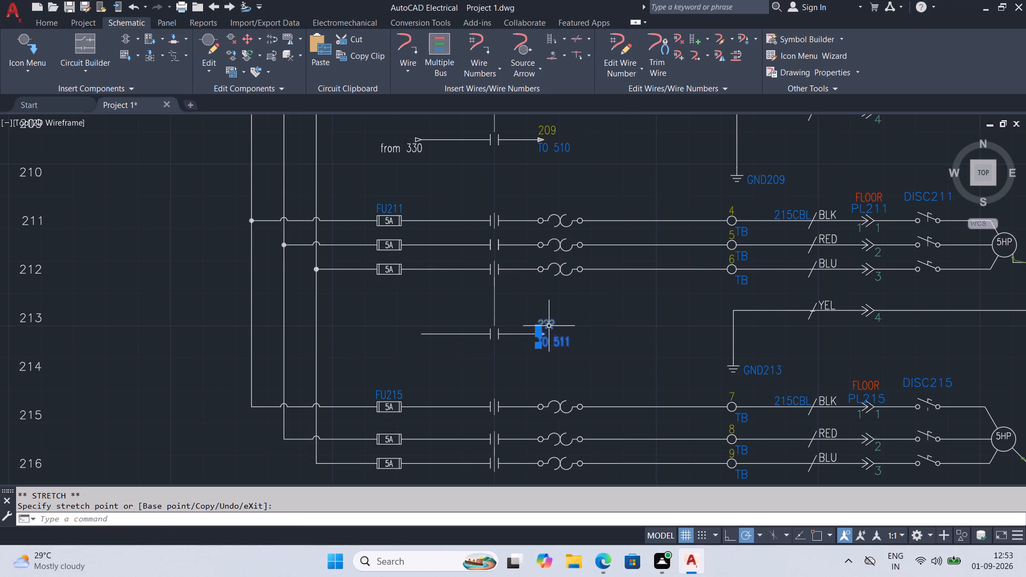
# Set the wire number (WIRENO) attribute of line 213's source arrow to 213.
pyautogui.doubleClick(548, 325)
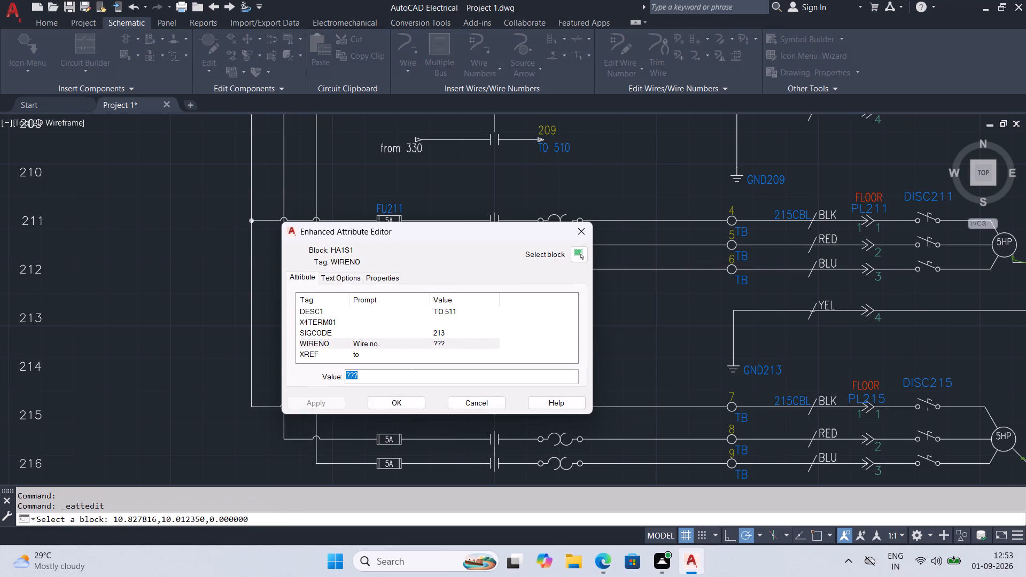
pyautogui.write('213')
pyautogui.press('Return')
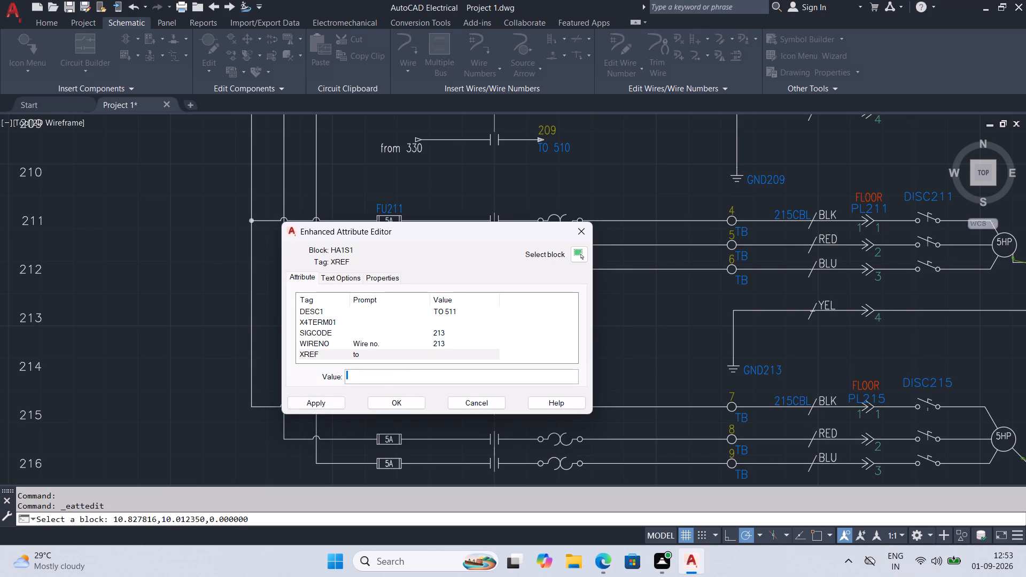
pyautogui.click(394, 404)
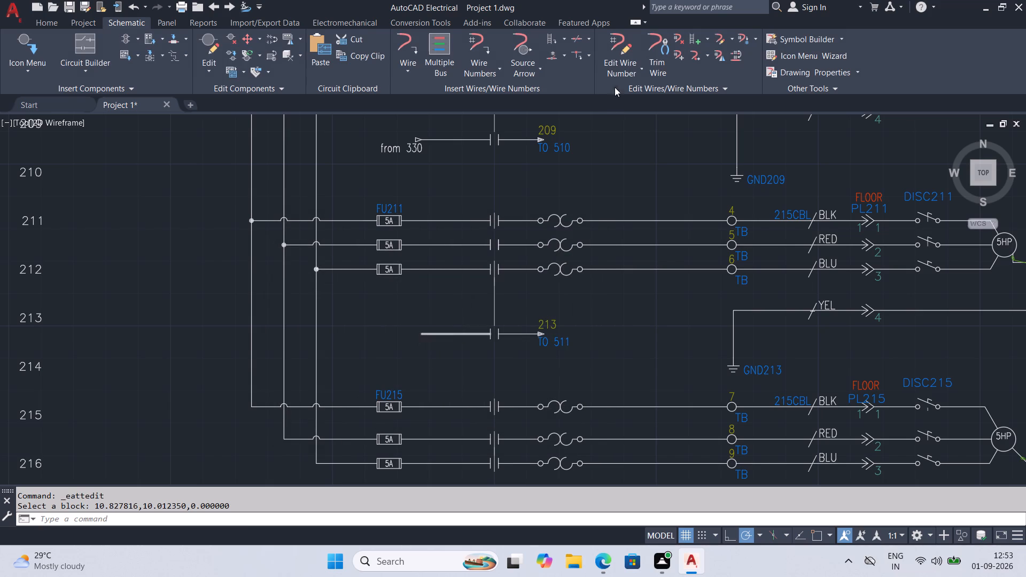
# Insert a destination arrow at the open left end of line 213's contact wire with code 330 and description "from 330".
pyautogui.click(529, 74)
pyautogui.click(531, 114)
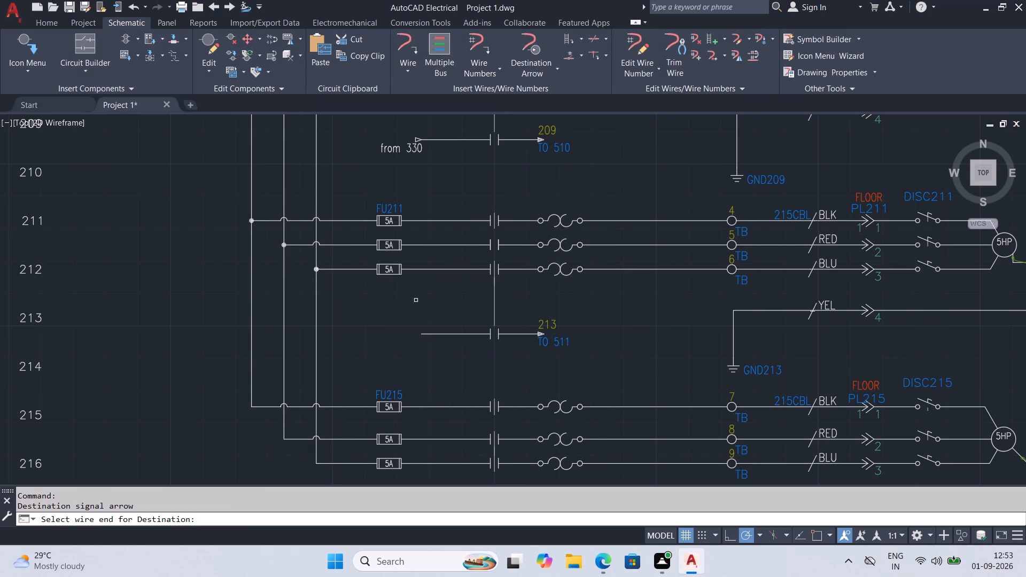
pyautogui.click(420, 334)
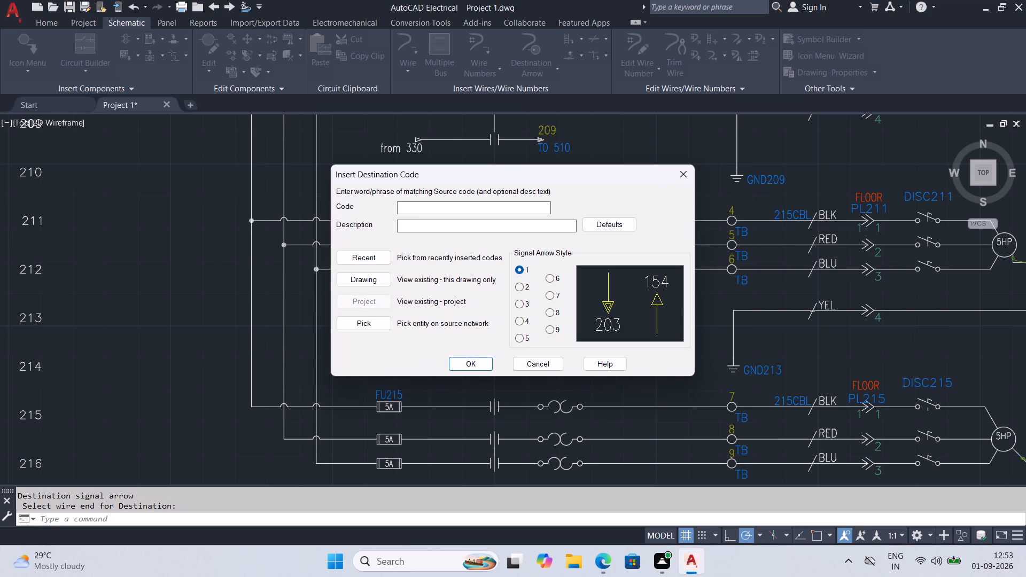
pyautogui.write('330')
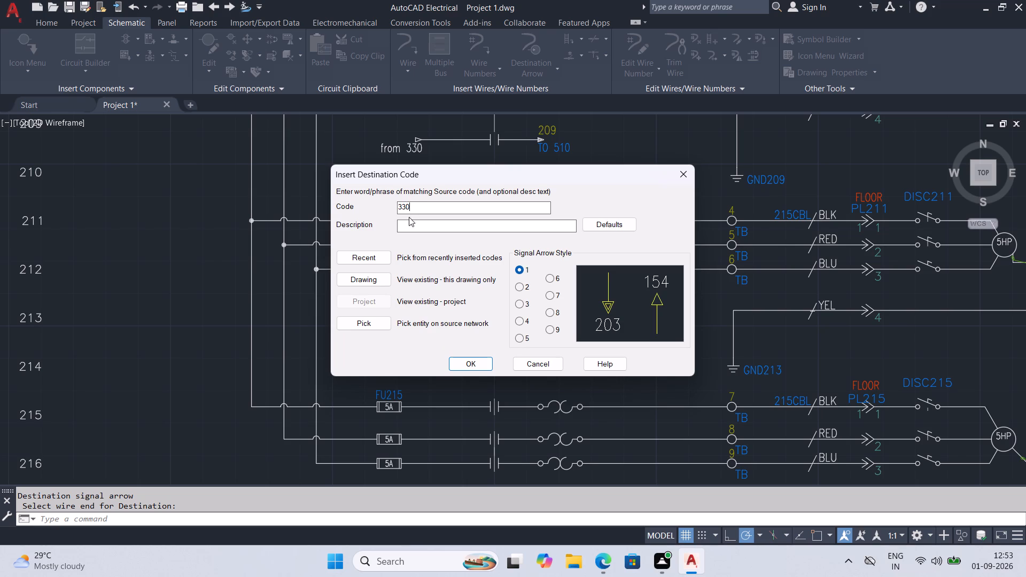
pyautogui.click(414, 222)
pyautogui.hotkey('shift', 'f')
pyautogui.press('BackSpace')
pyautogui.write('from')
pyautogui.press('space')
pyautogui.write('330')
pyautogui.click(469, 363)
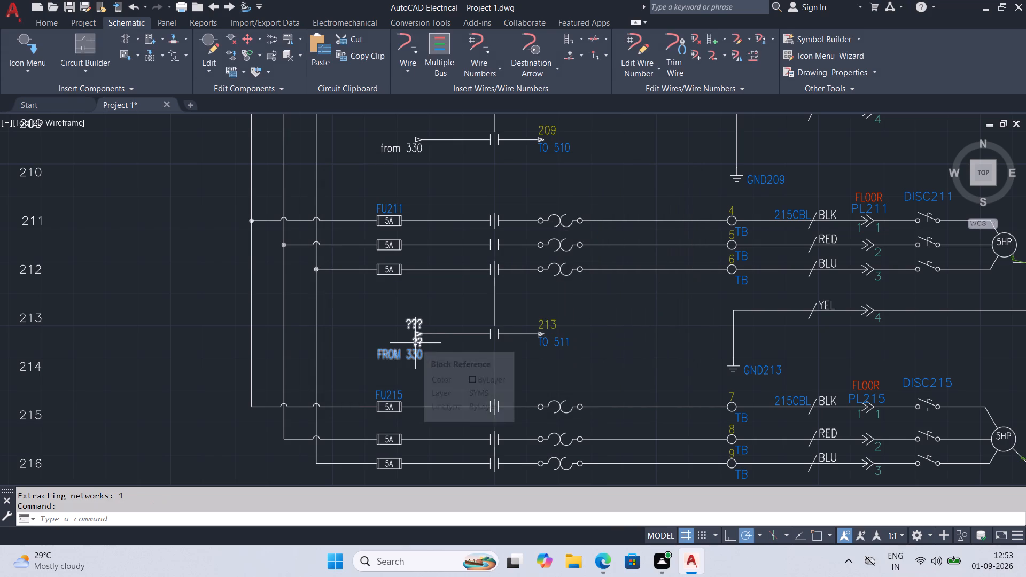
# Move the ?? cross-reference text of line 213's destination arrow down, clear of the FROM 330 description.
pyautogui.click(415, 343)
pyautogui.click(415, 343)
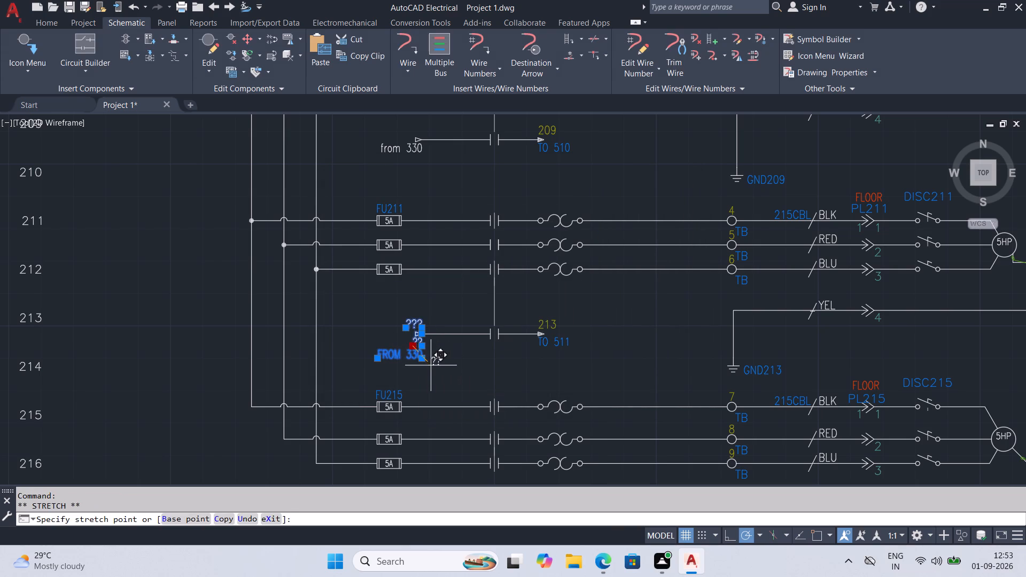
pyautogui.click(431, 367)
# Clear the wire number (WIRENO) and cross-reference (XREF) attributes of line 213's destination arrow.
pyautogui.doubleClick(415, 323)
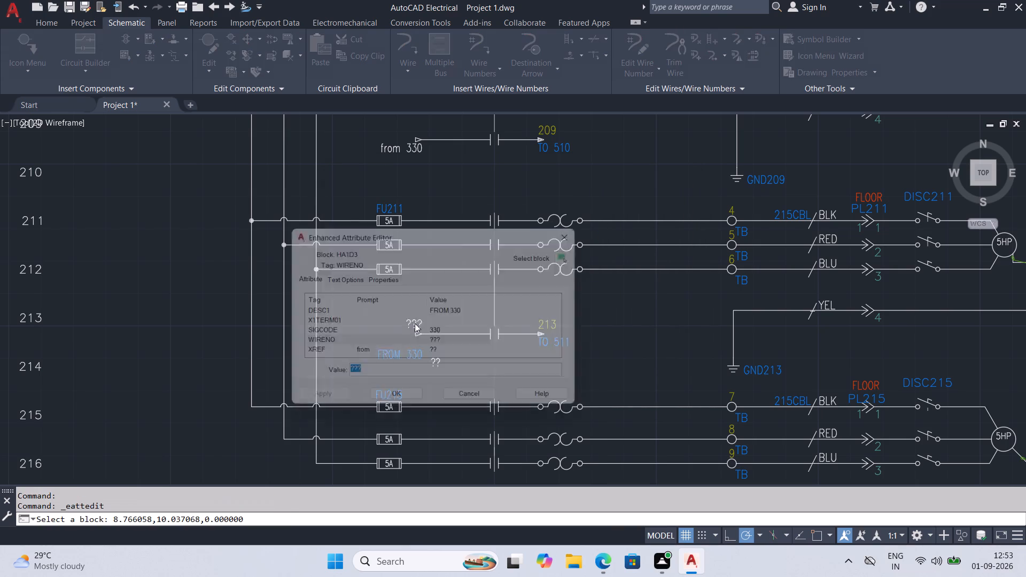
pyautogui.press('Delete')
pyautogui.click(419, 401)
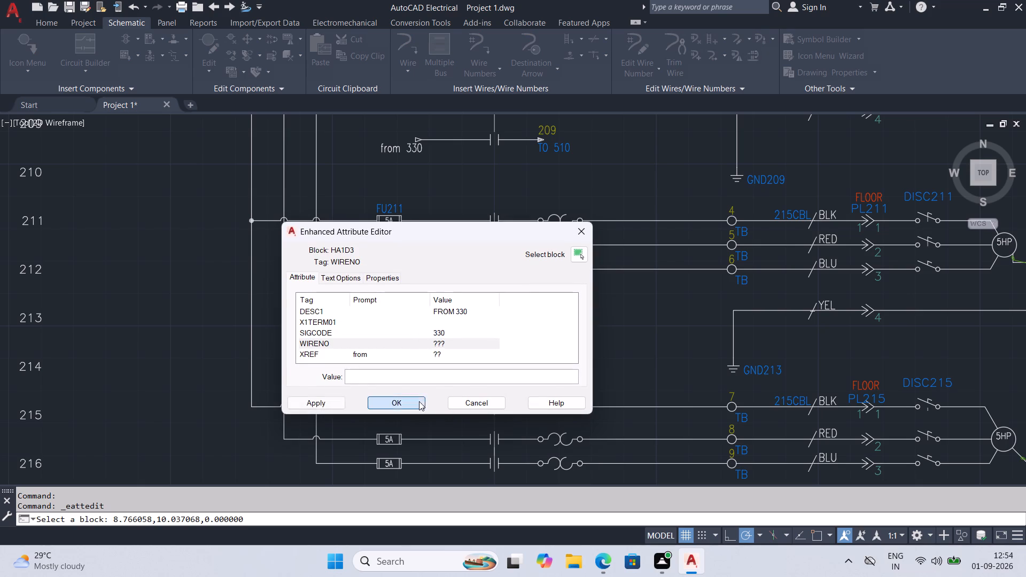
pyautogui.doubleClick(433, 364)
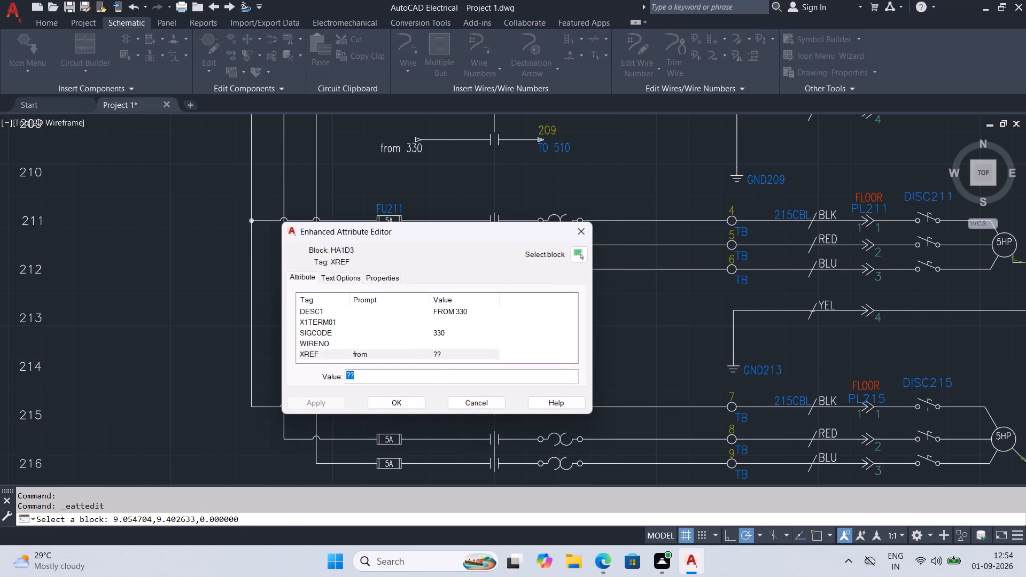
pyautogui.press('Delete')
pyautogui.click(416, 401)
# Move the FROM 330 description up, closer beneath line 213's destination arrow.
pyautogui.click(394, 358)
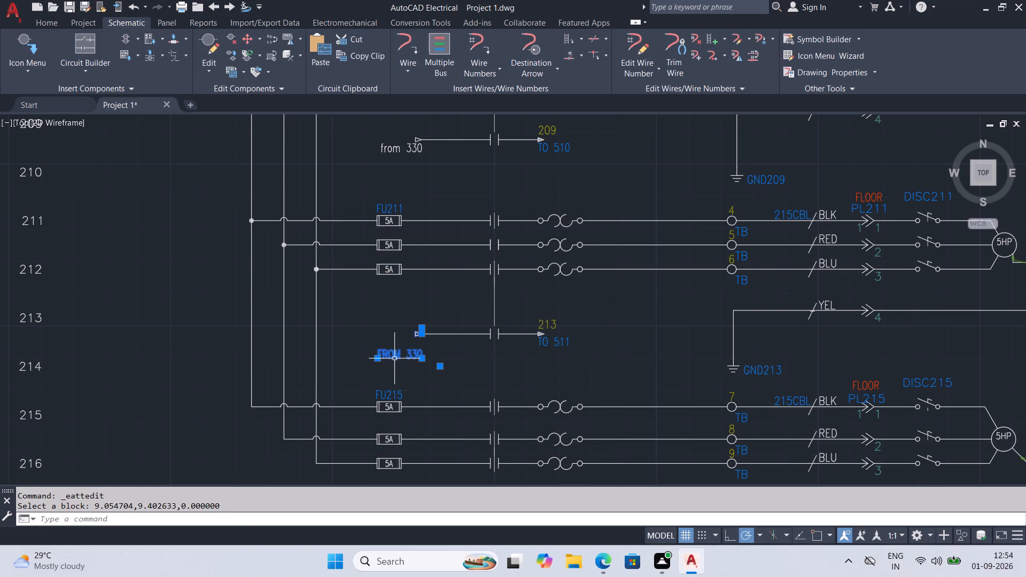
pyautogui.click(421, 360)
pyautogui.click(421, 348)
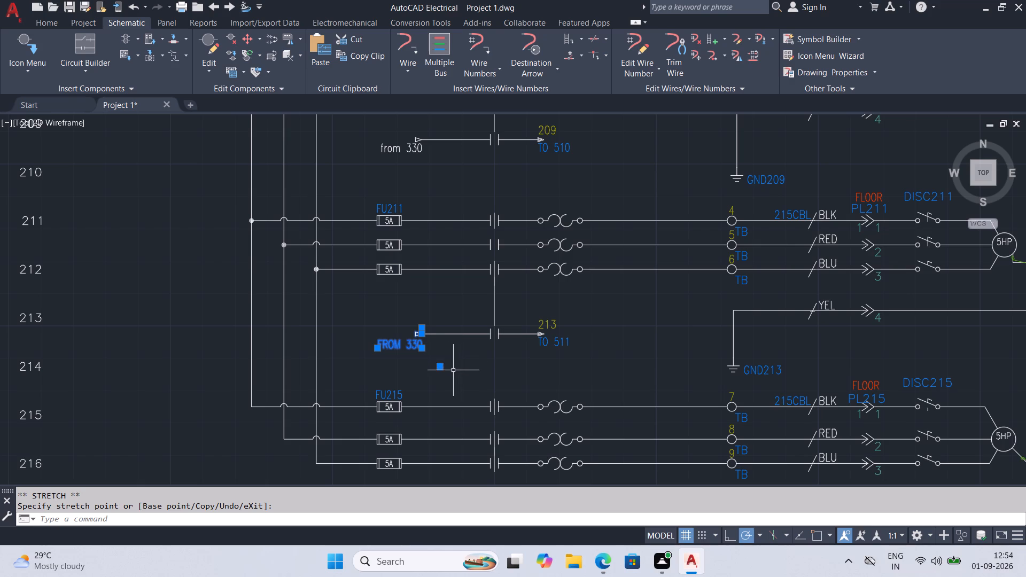
# Save the drawing.
pyautogui.hotkey('ctrl', 's')
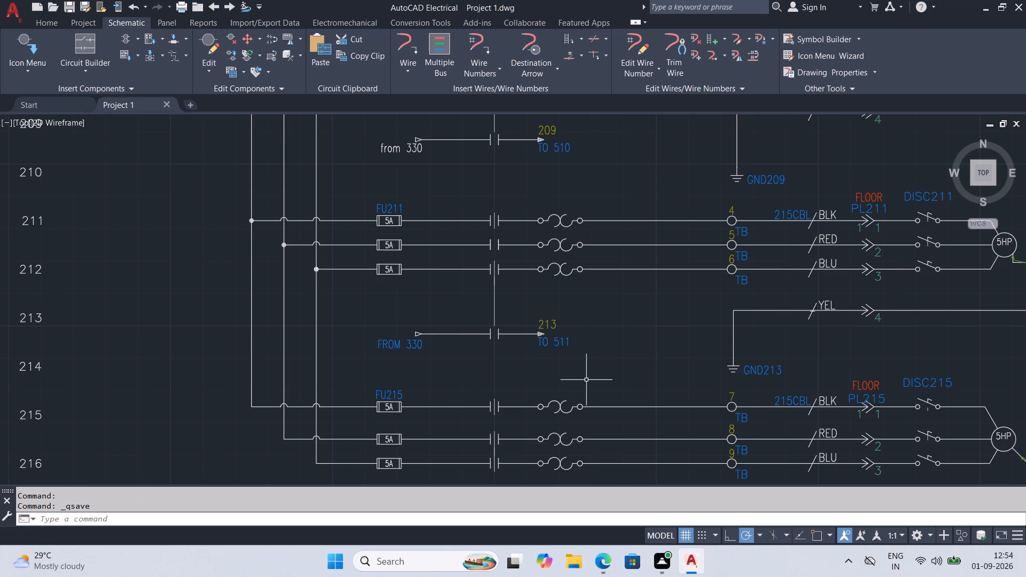
# Set up wire tagging for individually picked wires in sequential mode, starting at 202.
pyautogui.scroll(-2, 586, 380)
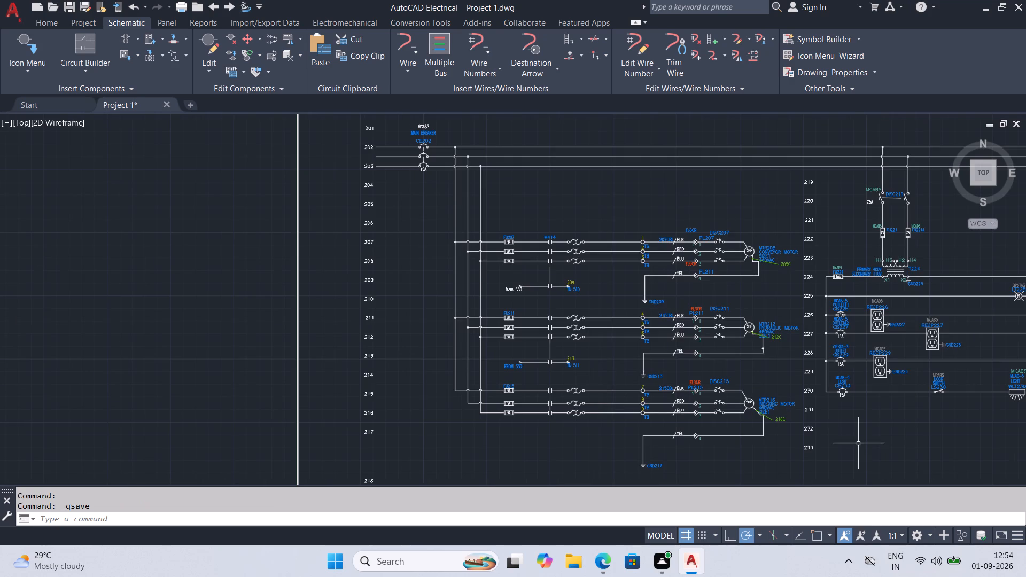
pyautogui.scroll(-1, 747, 391)
pyautogui.moveTo(888, 411); pyautogui.dragTo(744, 369, button='middle')
pyautogui.scroll(2, 742, 369)
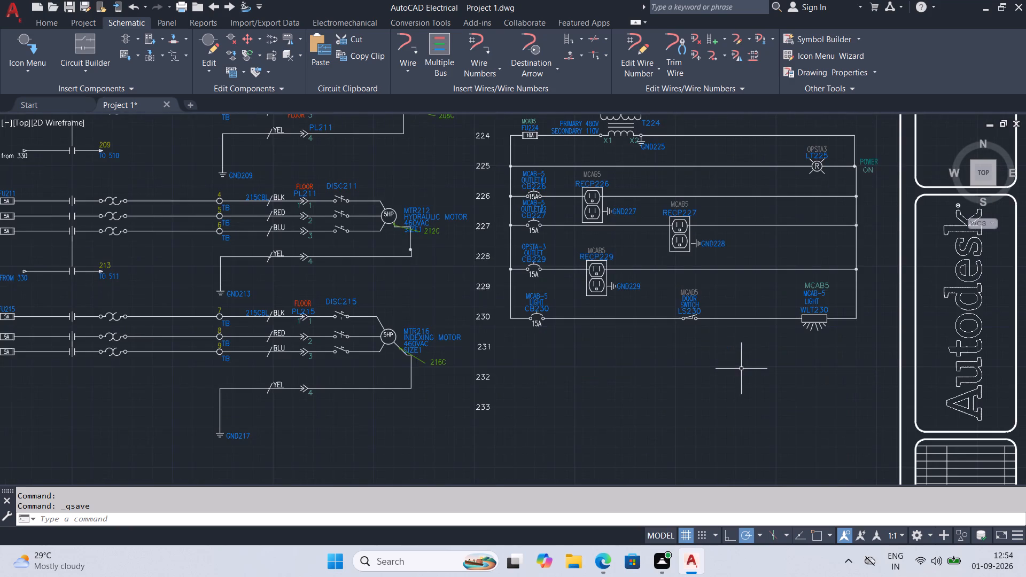
pyautogui.scroll(-1, 746, 355)
pyautogui.moveTo(746, 355); pyautogui.dragTo(751, 412, button='middle')
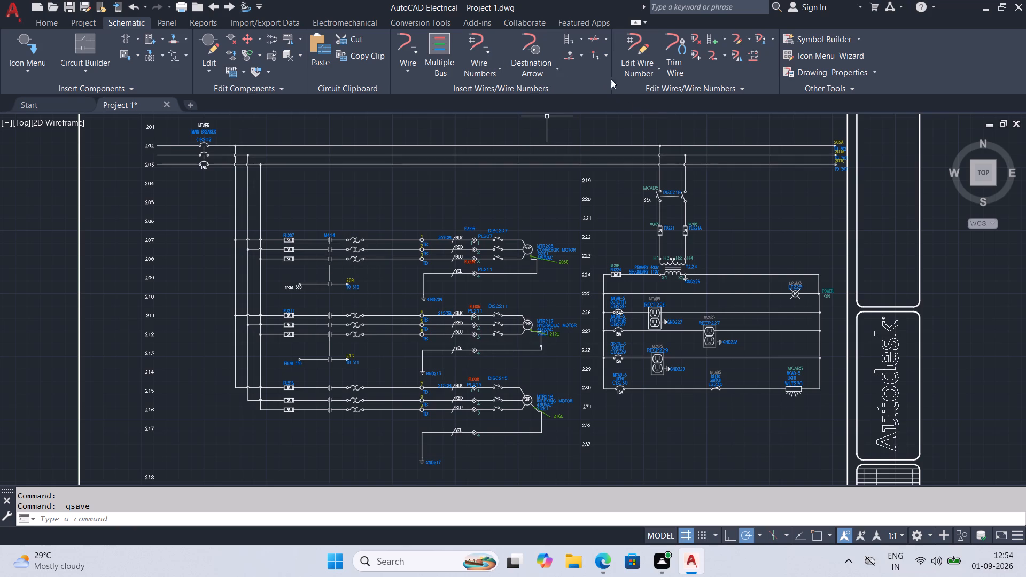
pyautogui.click(487, 59)
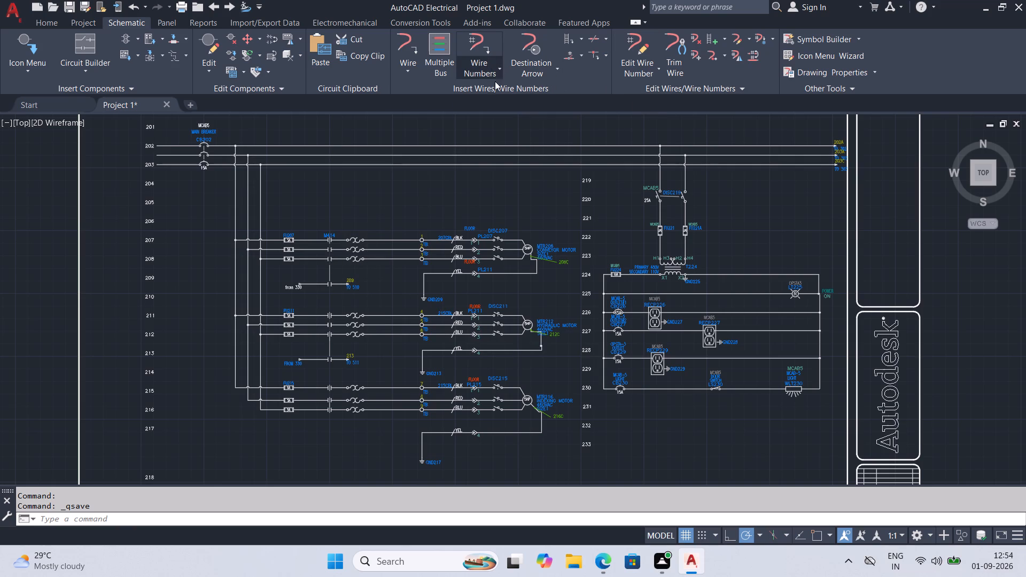
pyautogui.click(496, 92)
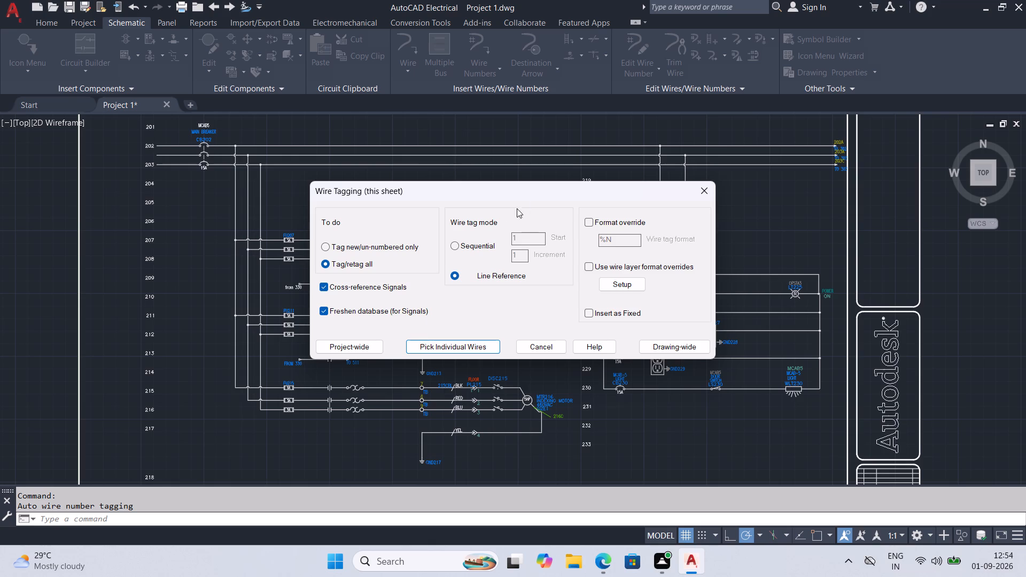
pyautogui.click(475, 250)
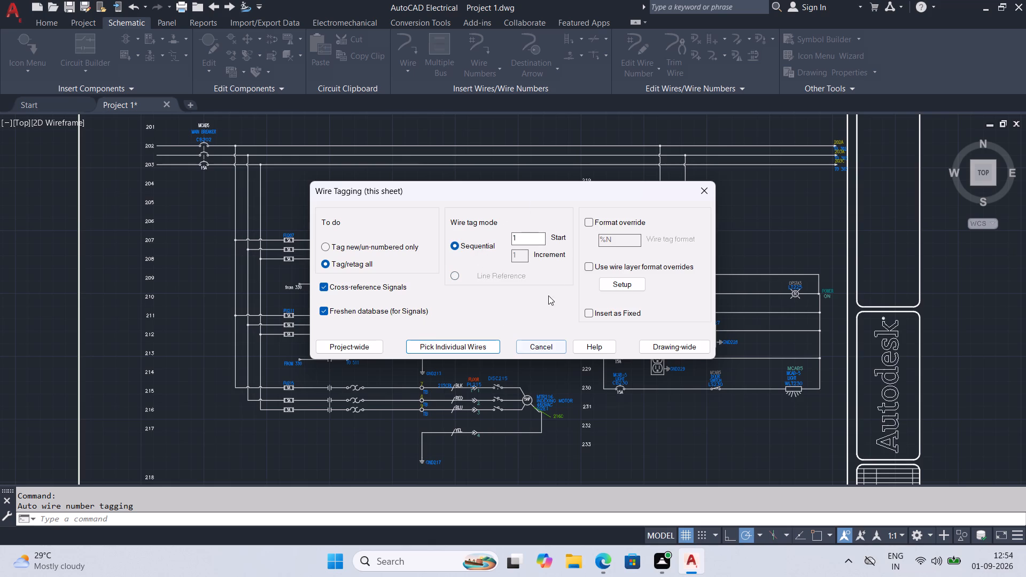
pyautogui.doubleClick(537, 242)
pyautogui.write('202')
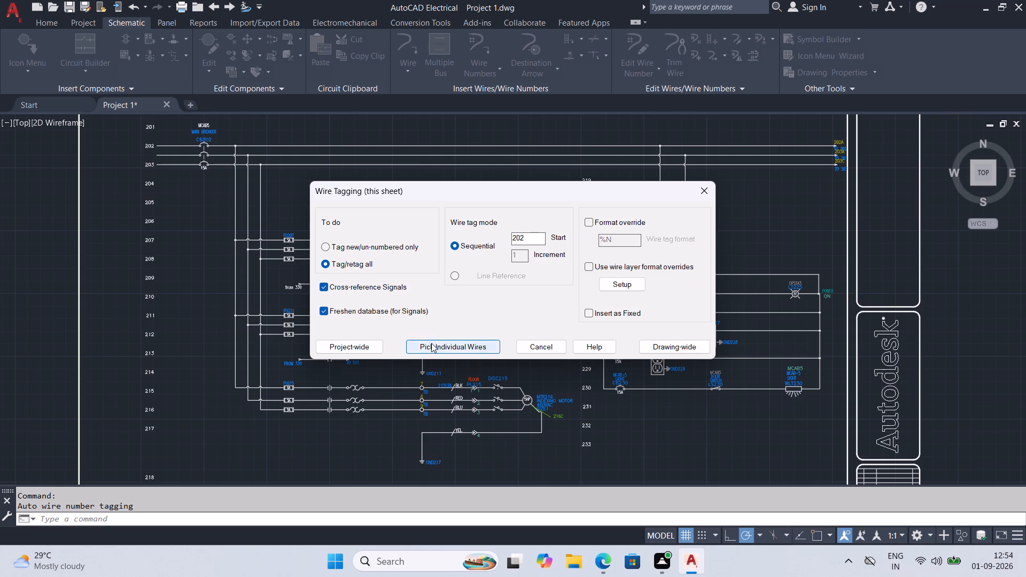
pyautogui.click(431, 343)
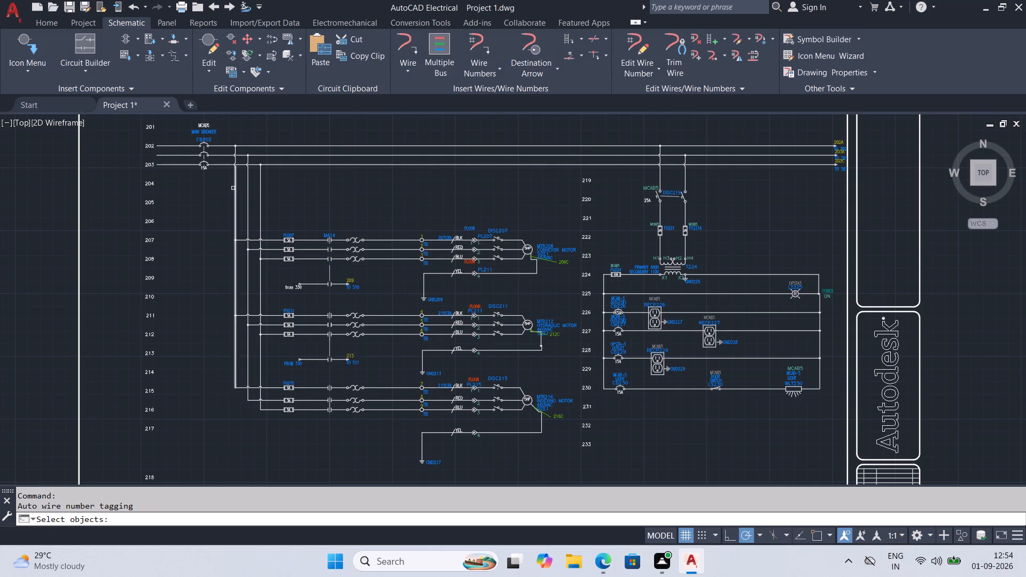
# Number the three incoming wires before main breaker CB202 and the three long bus wires after it.
pyautogui.scroll(1, 208, 221)
pyautogui.moveTo(185, 171); pyautogui.dragTo(281, 310, button='middle')
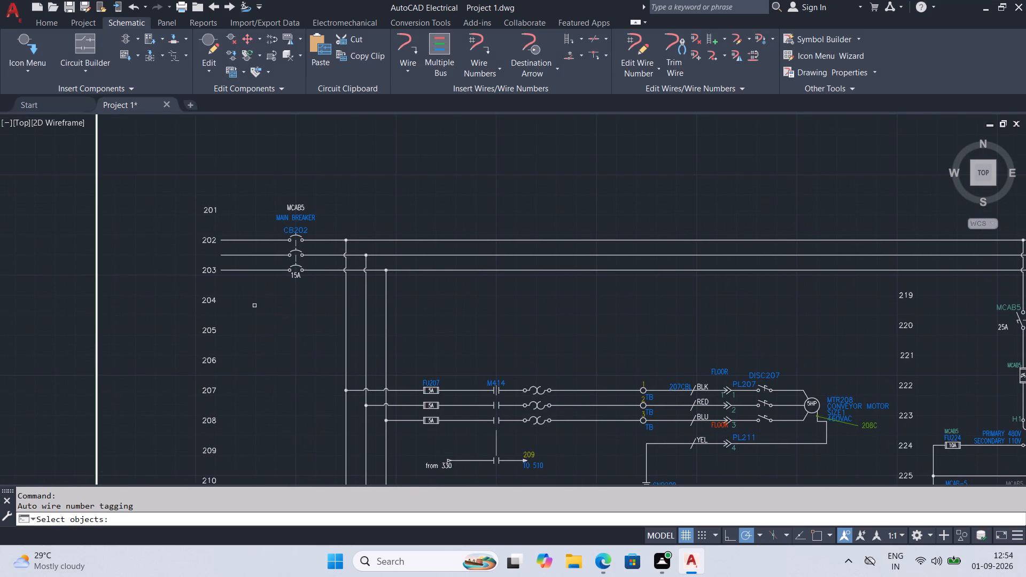
pyautogui.click(248, 238)
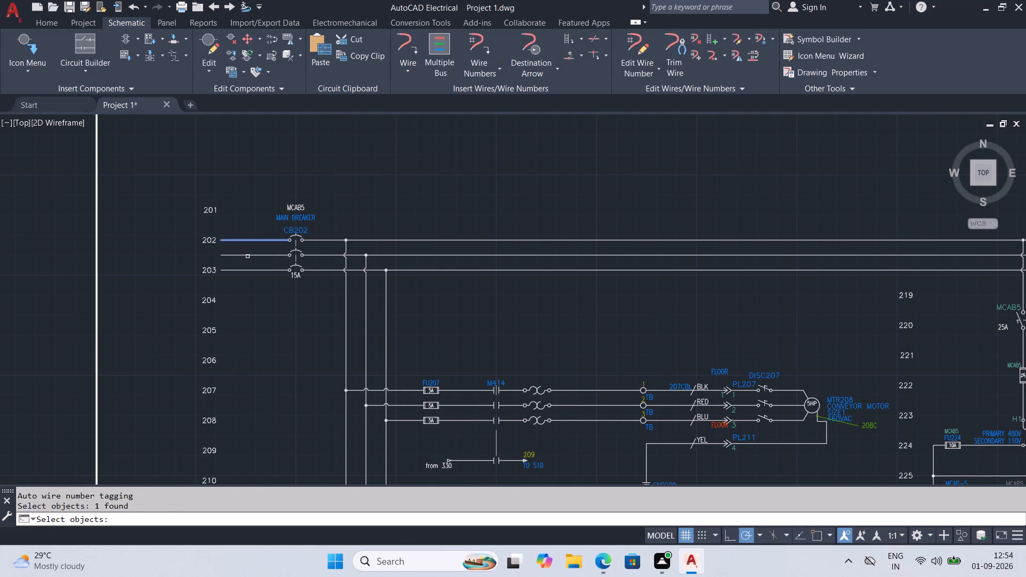
pyautogui.click(247, 256)
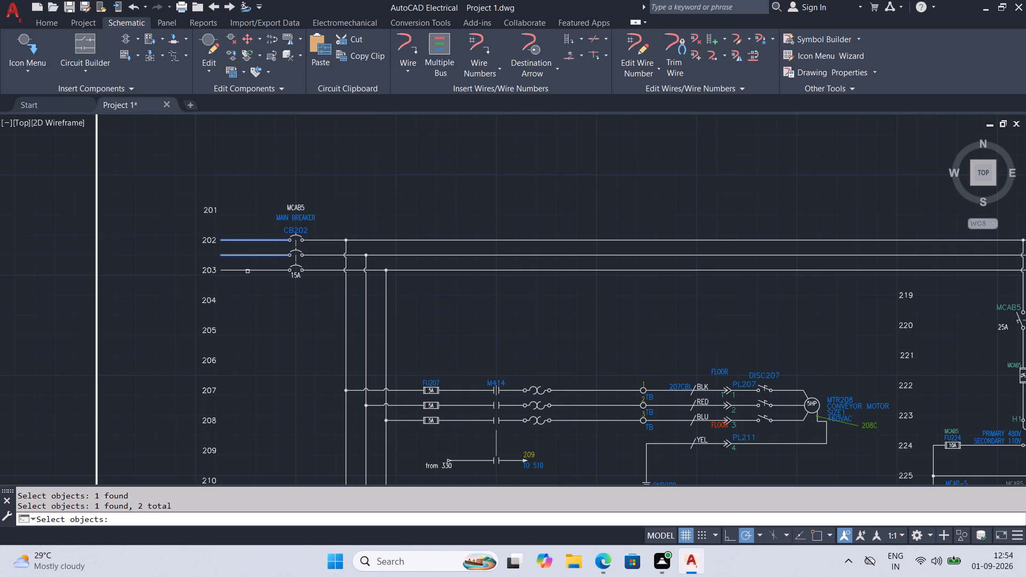
pyautogui.click(248, 270)
pyautogui.moveTo(545, 313); pyautogui.dragTo(366, 290, button='middle')
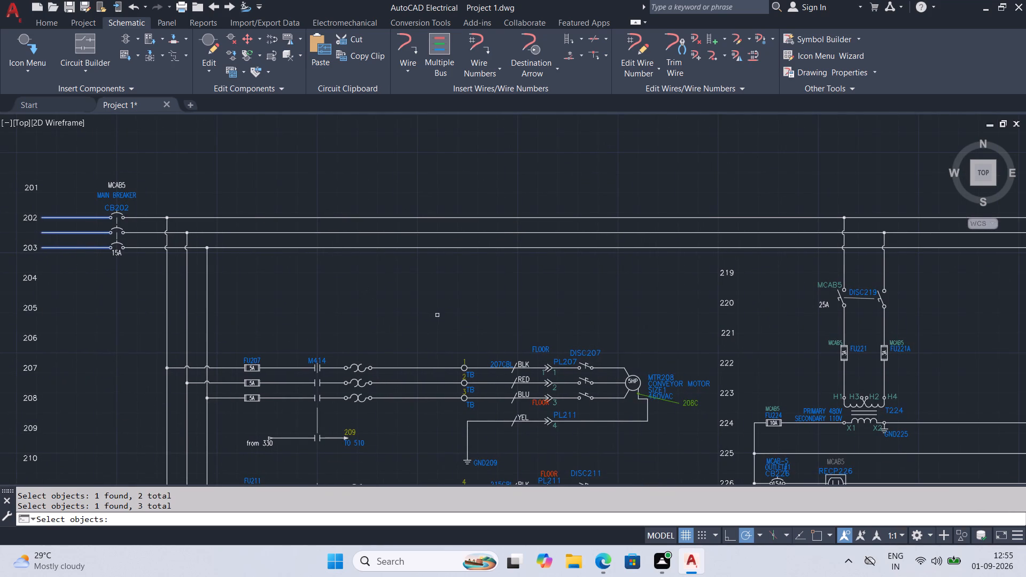
pyautogui.moveTo(781, 295); pyautogui.dragTo(759, 297, button='middle')
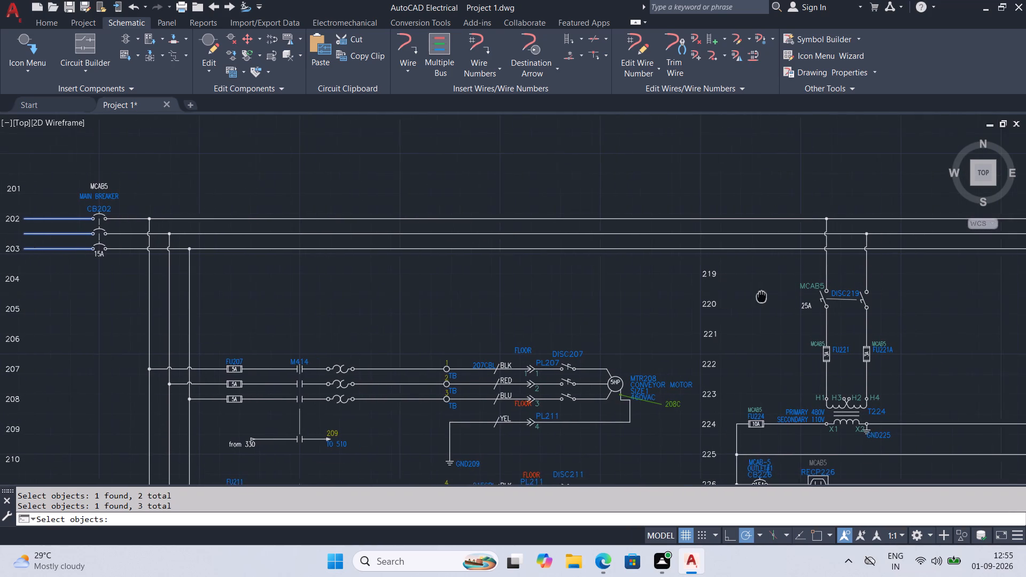
pyautogui.moveTo(759, 297); pyautogui.dragTo(666, 297, button='middle')
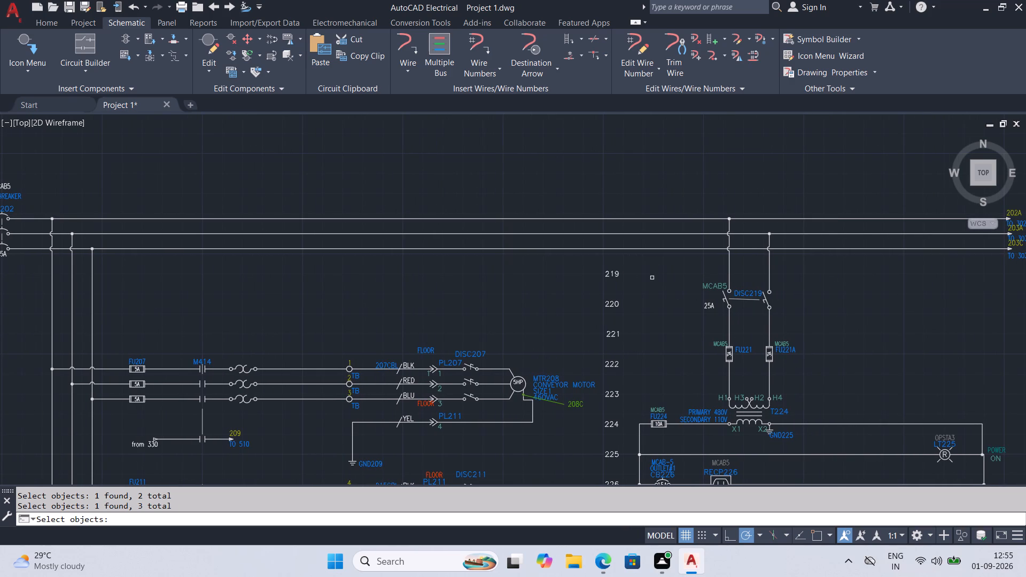
pyautogui.moveTo(821, 280); pyautogui.dragTo(687, 305, button='middle')
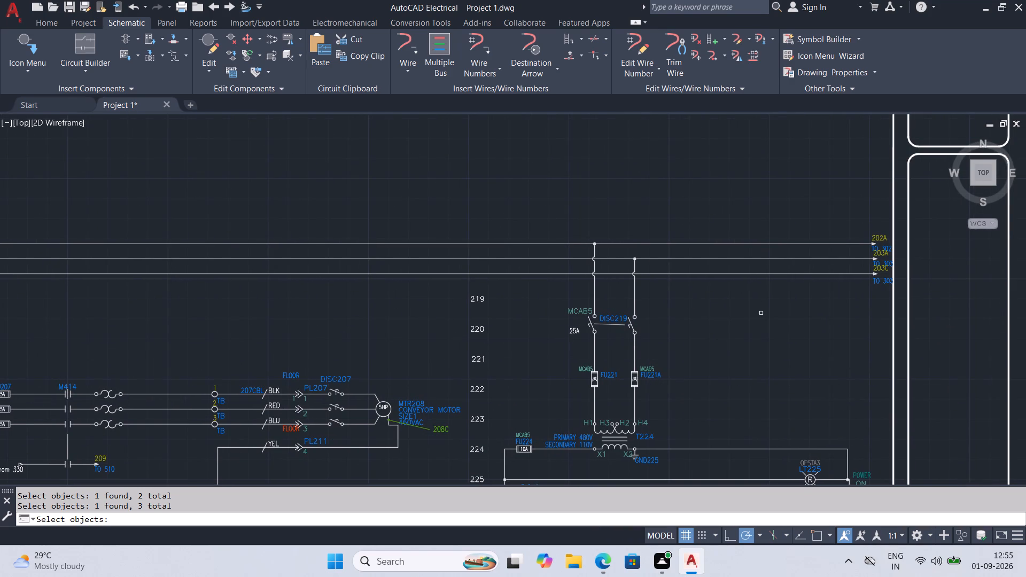
pyautogui.moveTo(755, 317); pyautogui.dragTo(827, 301, button='middle')
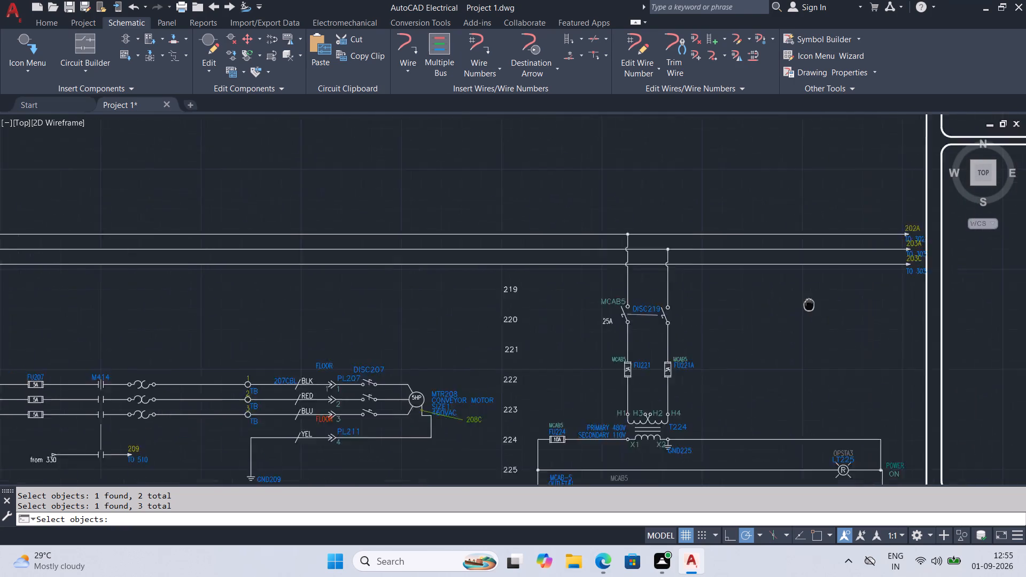
pyautogui.moveTo(827, 301); pyautogui.dragTo(876, 301, button='middle')
pyautogui.click(654, 228)
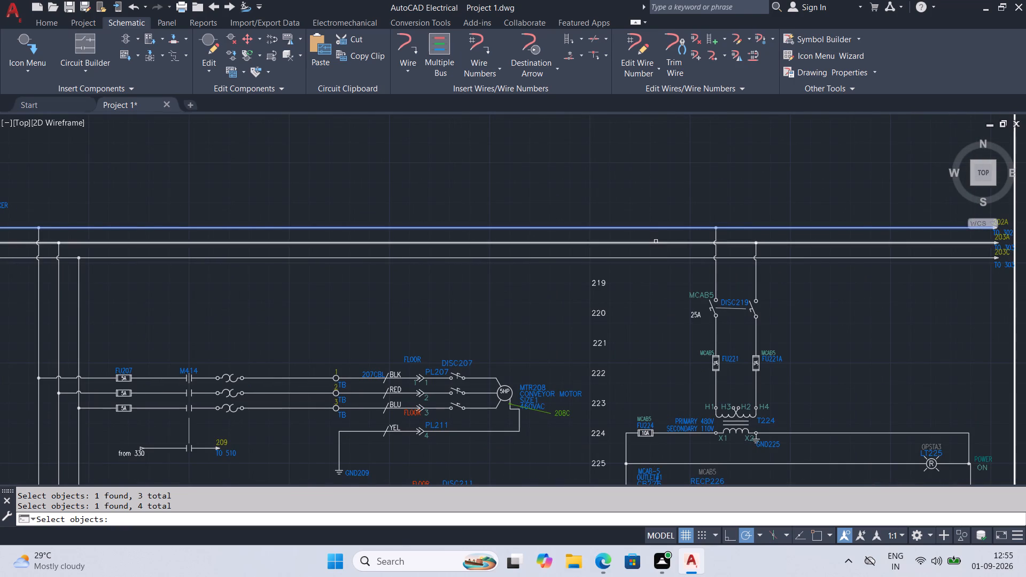
pyautogui.click(656, 241)
pyautogui.click(662, 259)
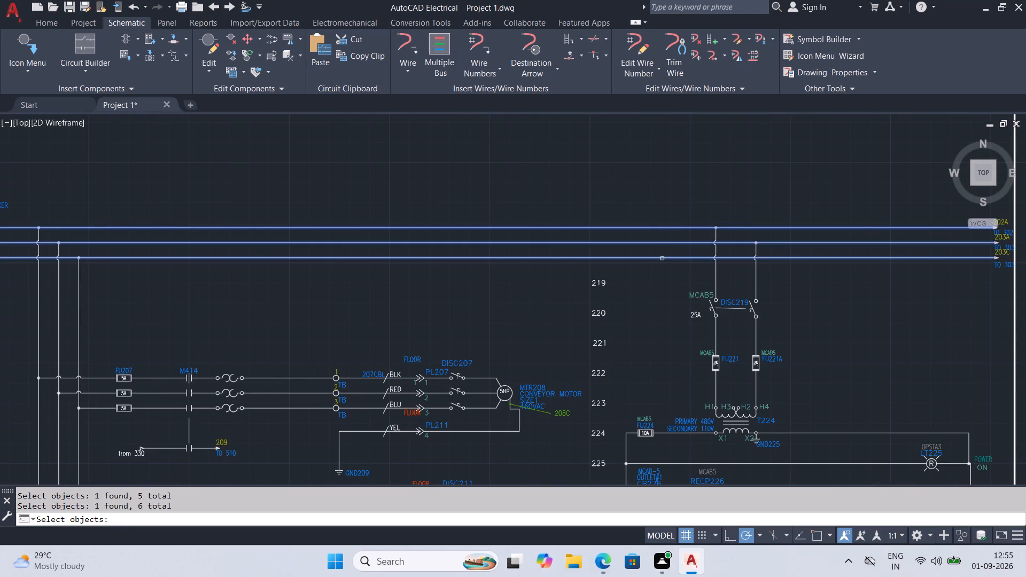
pyautogui.press('Return')
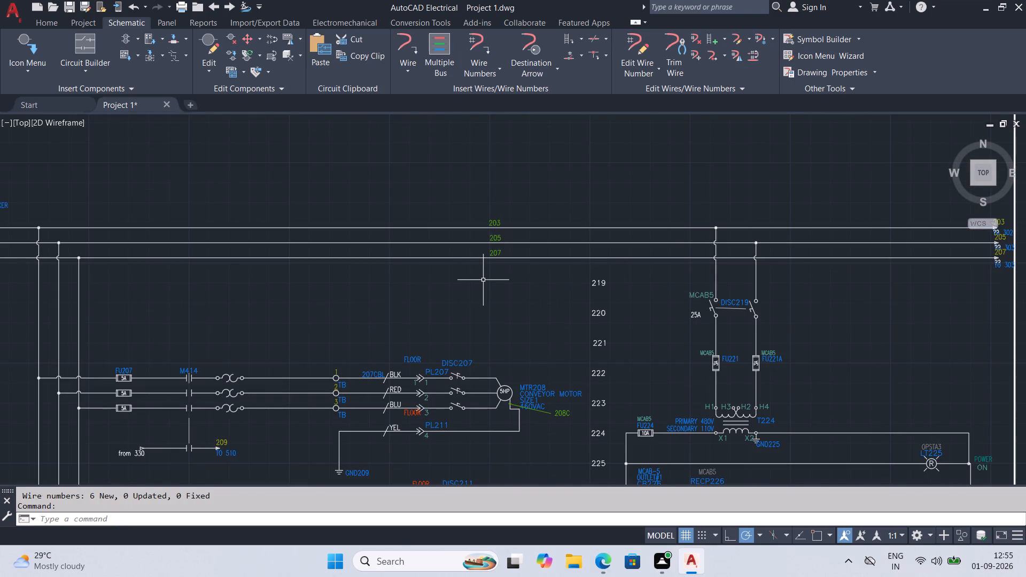
# Change the wire number of the middle incoming wire before CB202 to 203.
pyautogui.scroll(1, 420, 290)
pyautogui.scroll(1, 363, 293)
pyautogui.moveTo(258, 278); pyautogui.dragTo(758, 372, button='middle')
pyautogui.moveTo(224, 308); pyautogui.dragTo(621, 307, button='middle')
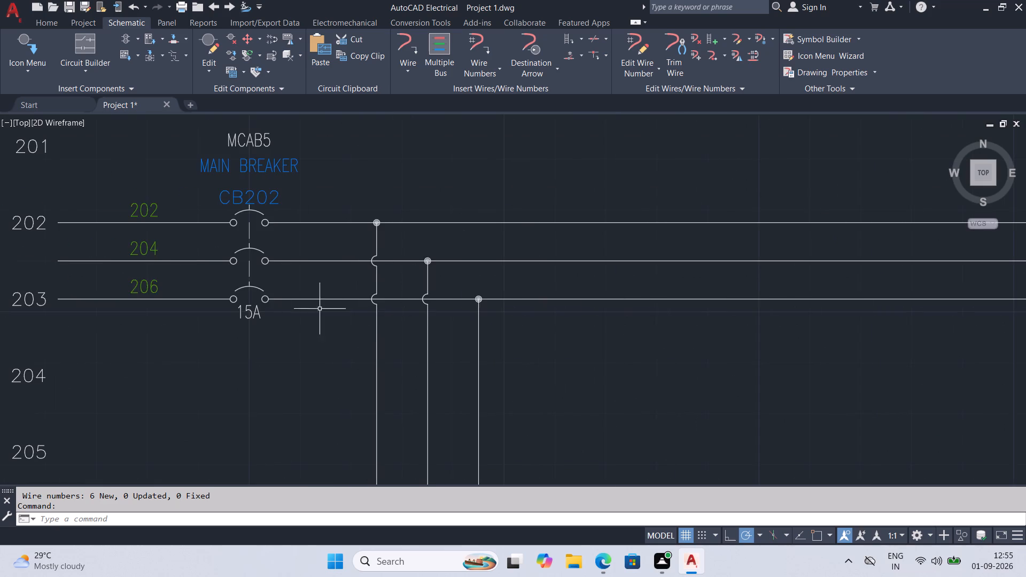
pyautogui.moveTo(145, 306); pyautogui.dragTo(257, 311, button='middle')
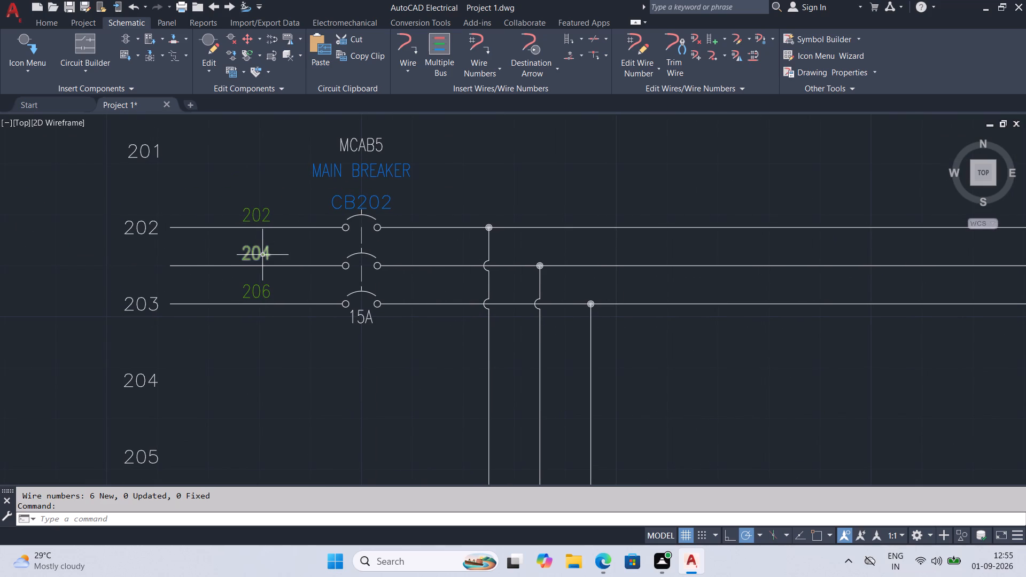
pyautogui.doubleClick(263, 254)
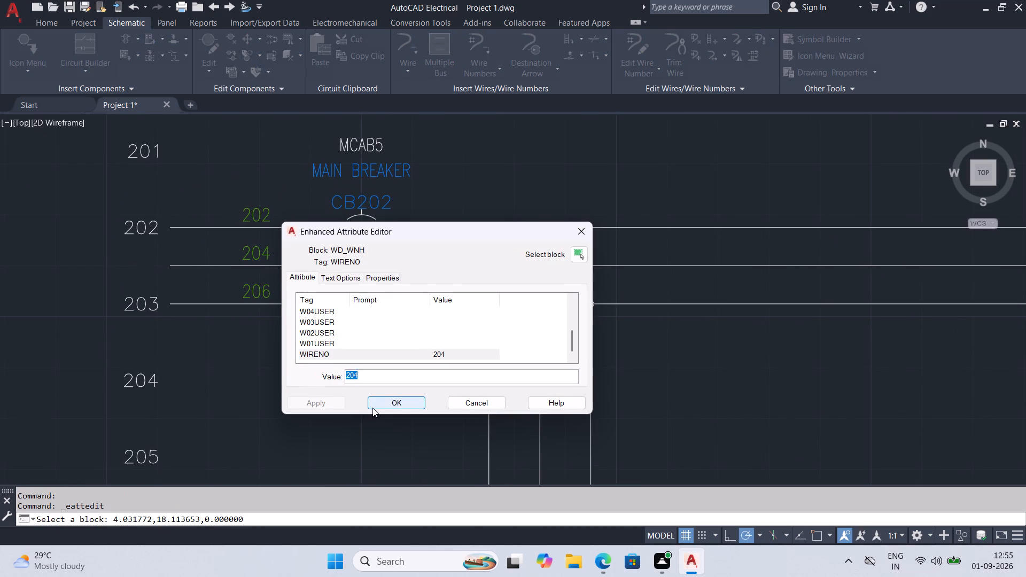
pyautogui.click(370, 376)
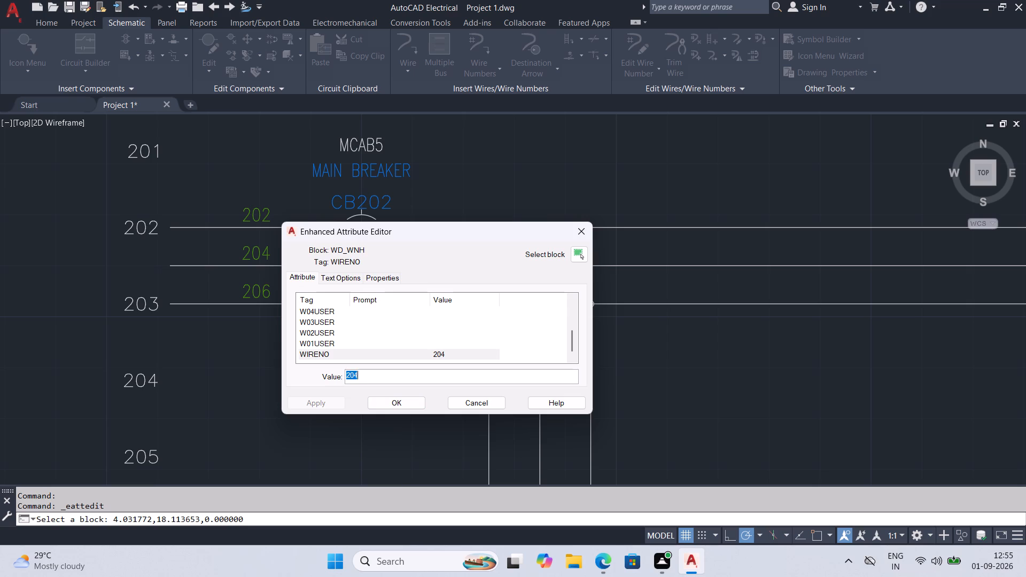
pyautogui.press('BackSpace')
pyautogui.press('3')
pyautogui.click(395, 400)
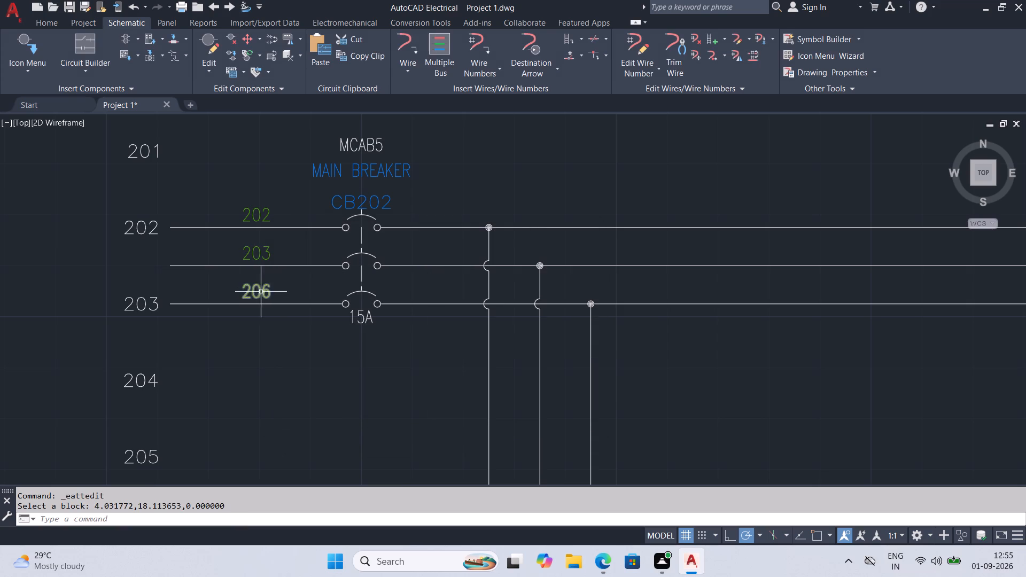
# Change the wire number of the lowest incoming wire before CB202, on line 203, to 203B.
pyautogui.tripleClick(260, 292)
pyautogui.click(368, 372)
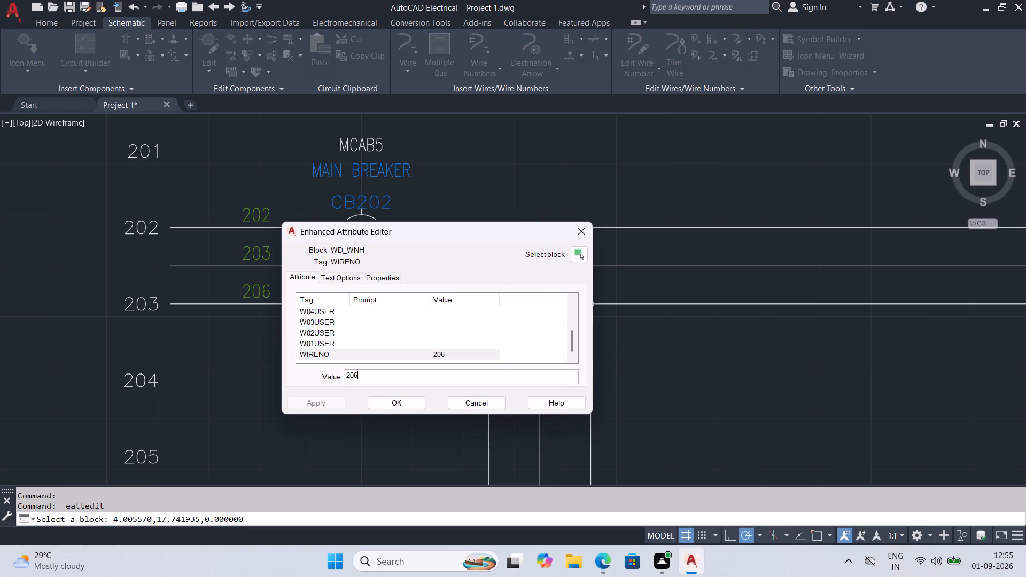
pyautogui.press('BackSpace')
pyautogui.press('3')
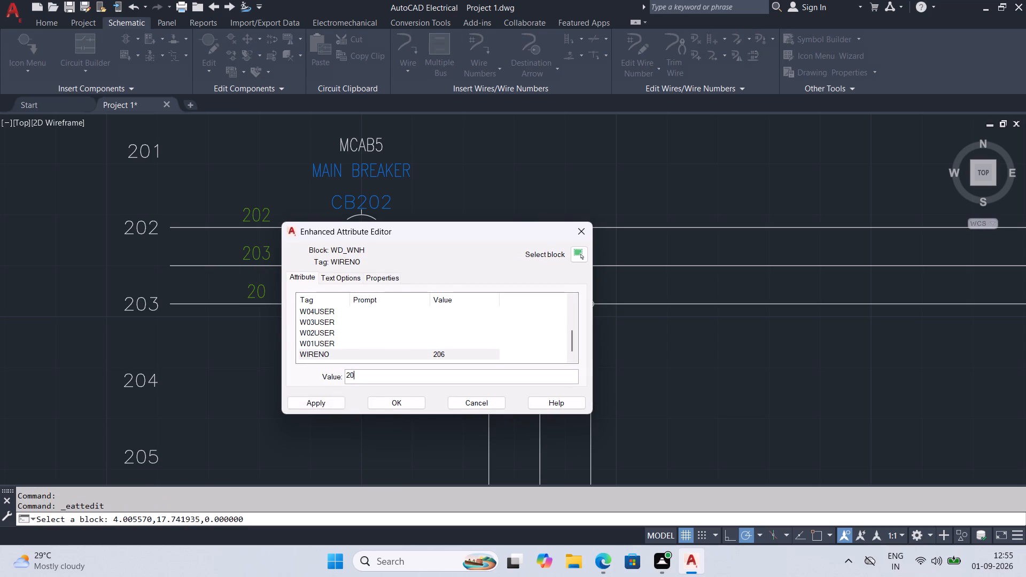
pyautogui.press('b')
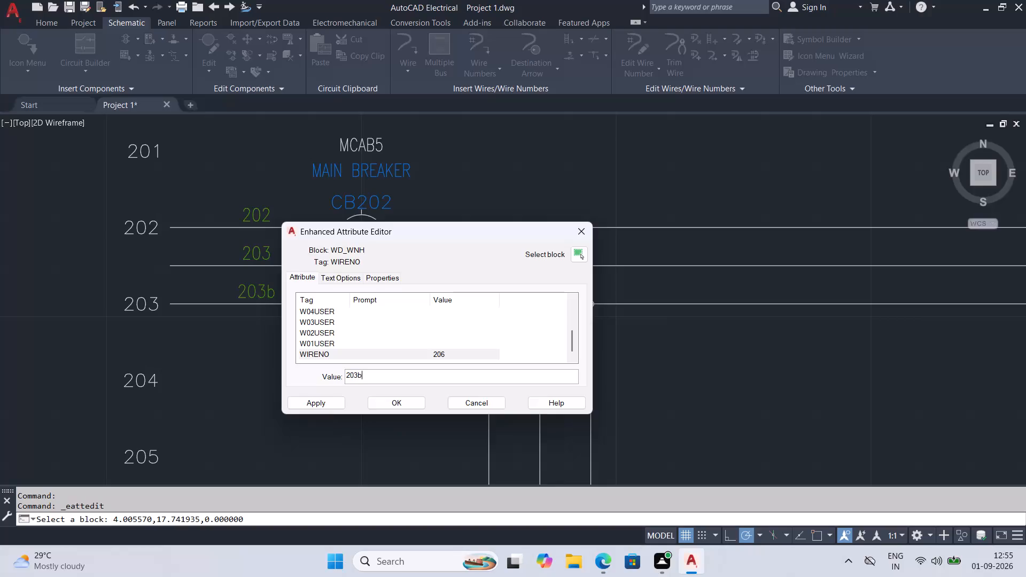
pyautogui.press('BackSpace')
pyautogui.press('b')
pyautogui.click(403, 402)
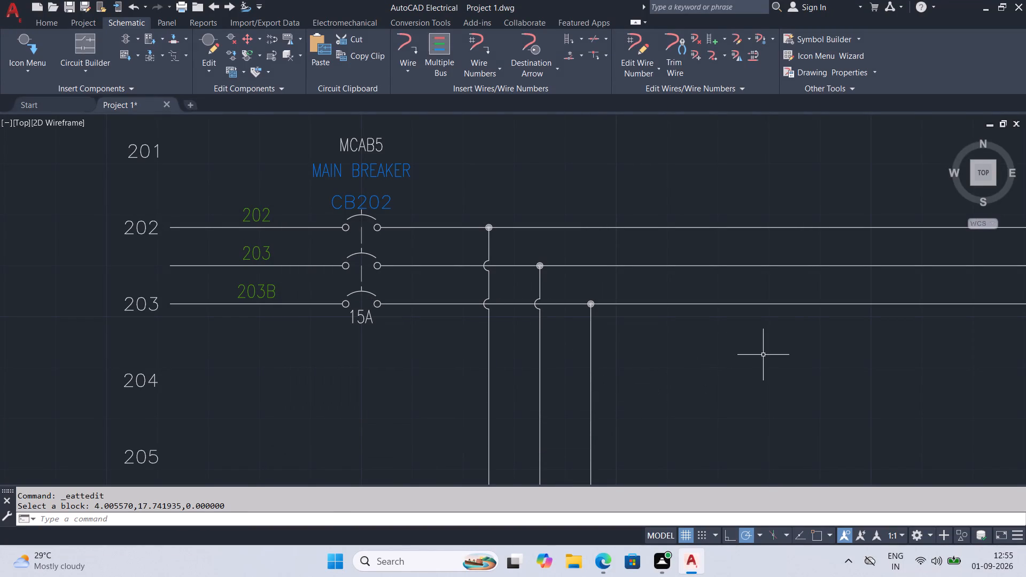
# Change the wire number of the uppermost bus wire after breaker CB202 to 202A.
pyautogui.moveTo(810, 367); pyautogui.dragTo(137, 372, button='middle')
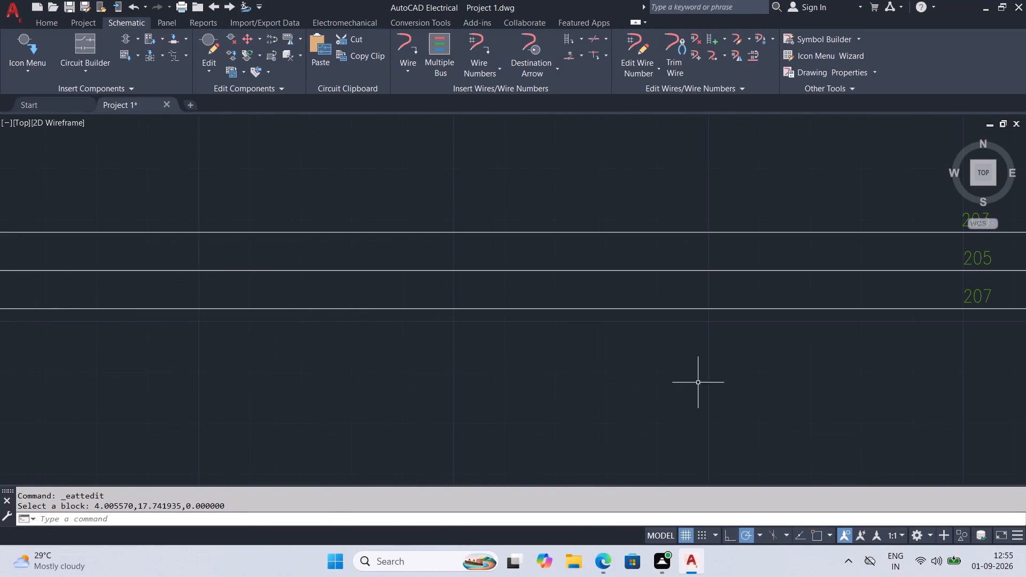
pyautogui.moveTo(696, 383); pyautogui.dragTo(329, 384, button='middle')
pyautogui.doubleClick(615, 223)
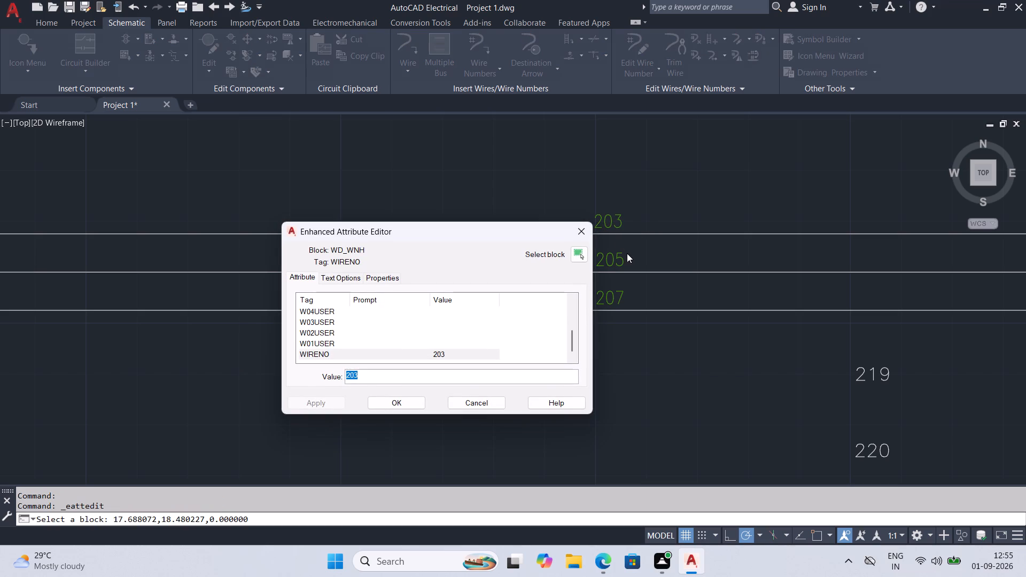
pyautogui.click(402, 380)
pyautogui.press('BackSpace')
pyautogui.write('2A')
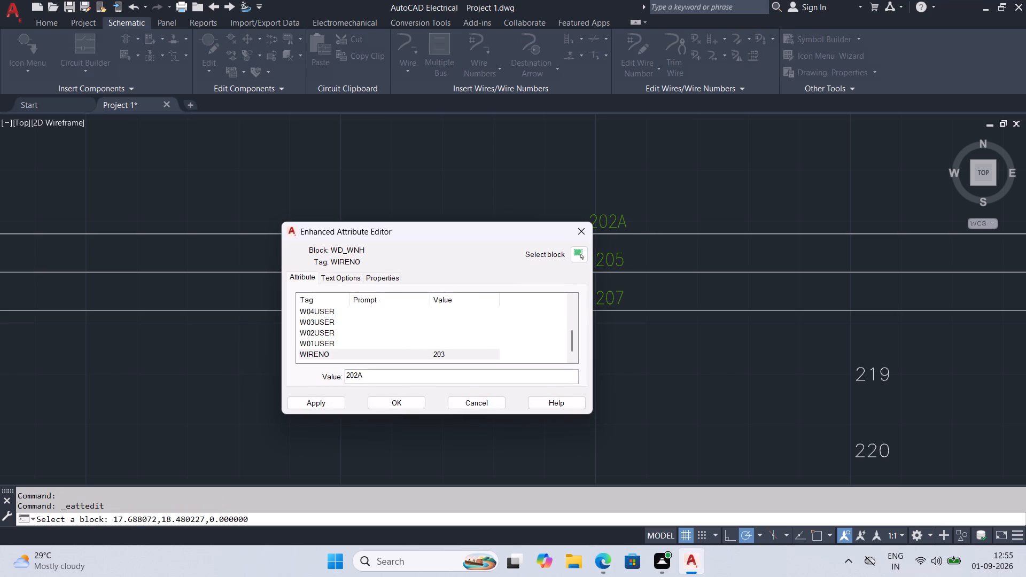
pyautogui.click(406, 399)
# Change the wire number of the middle bus wire after breaker CB202 to 203A.
pyautogui.doubleClick(617, 259)
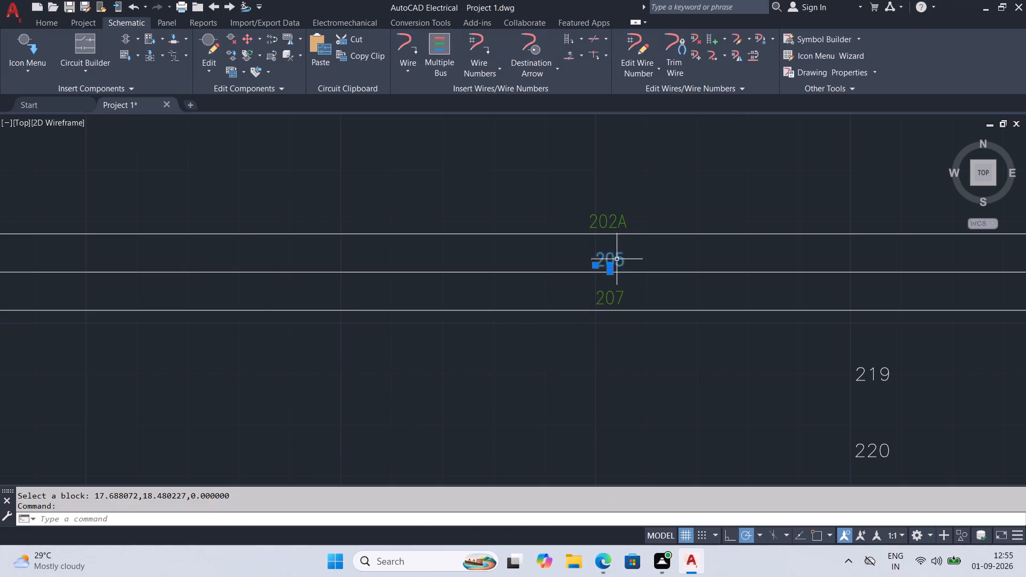
pyautogui.click(387, 376)
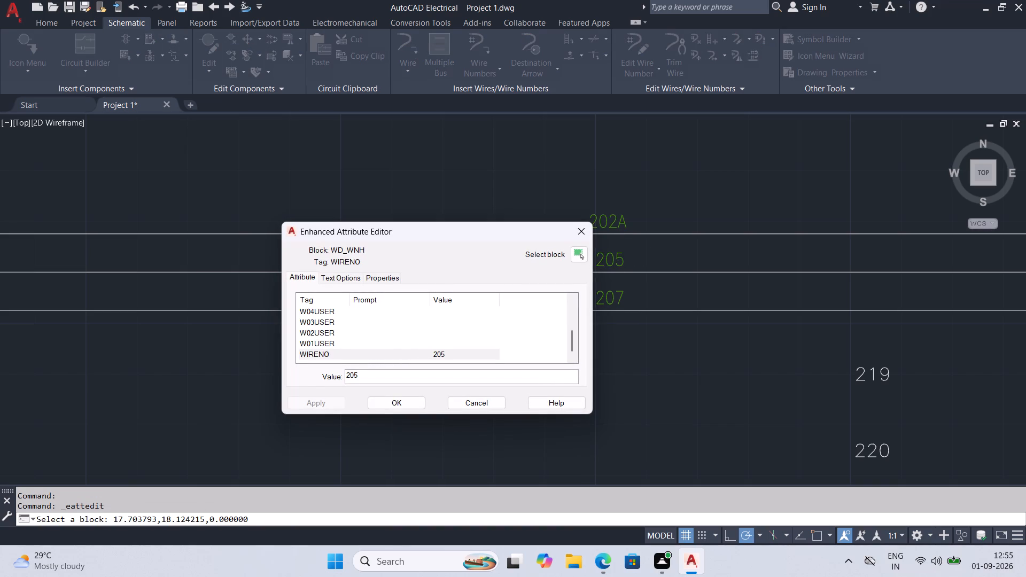
pyautogui.press('BackSpace')
pyautogui.write('3A')
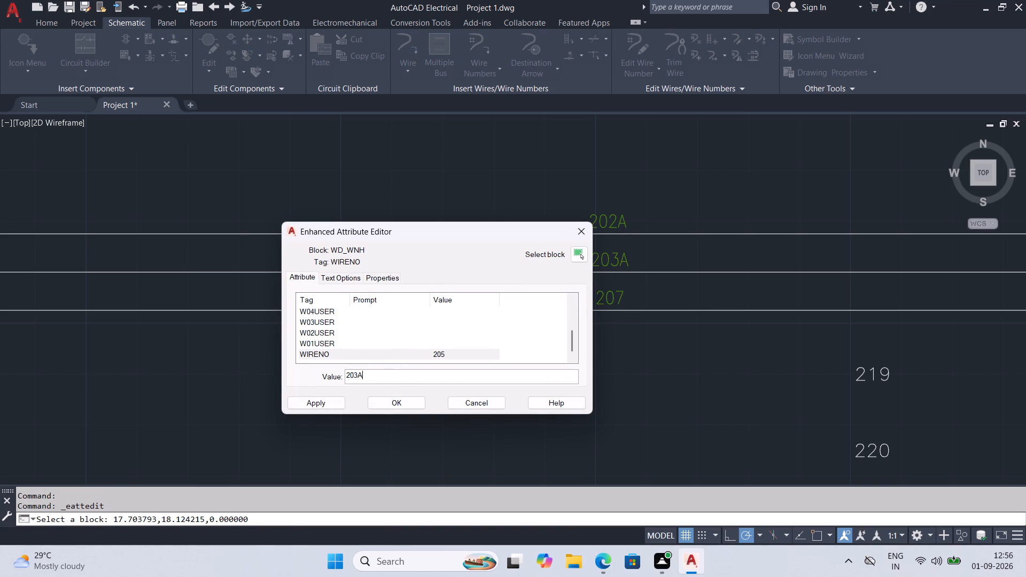
pyautogui.click(384, 406)
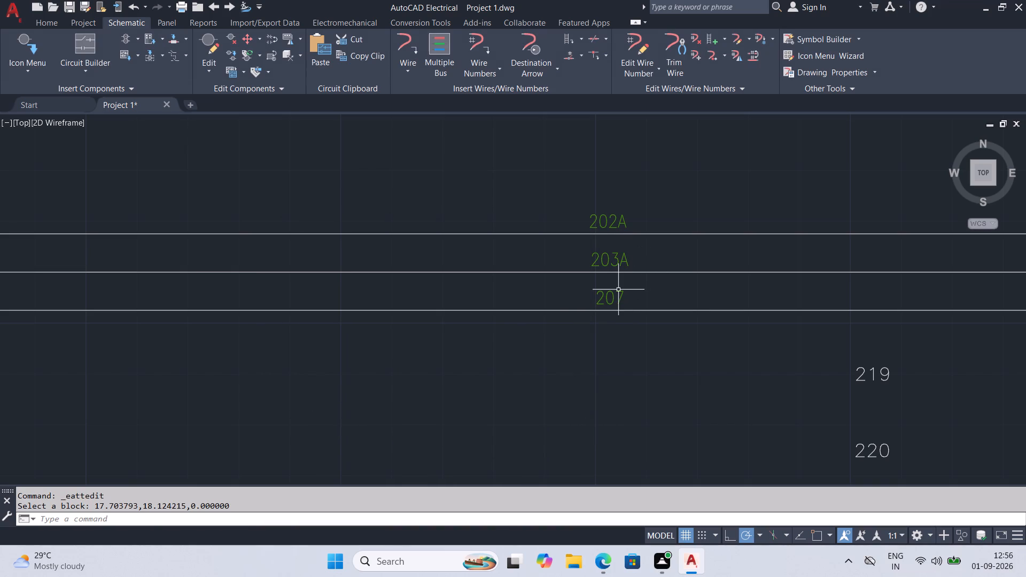
# Change the wire number of the lowest bus wire after breaker CB202 to 203C.
pyautogui.doubleClick(616, 295)
pyautogui.click(614, 306)
pyautogui.click(612, 301)
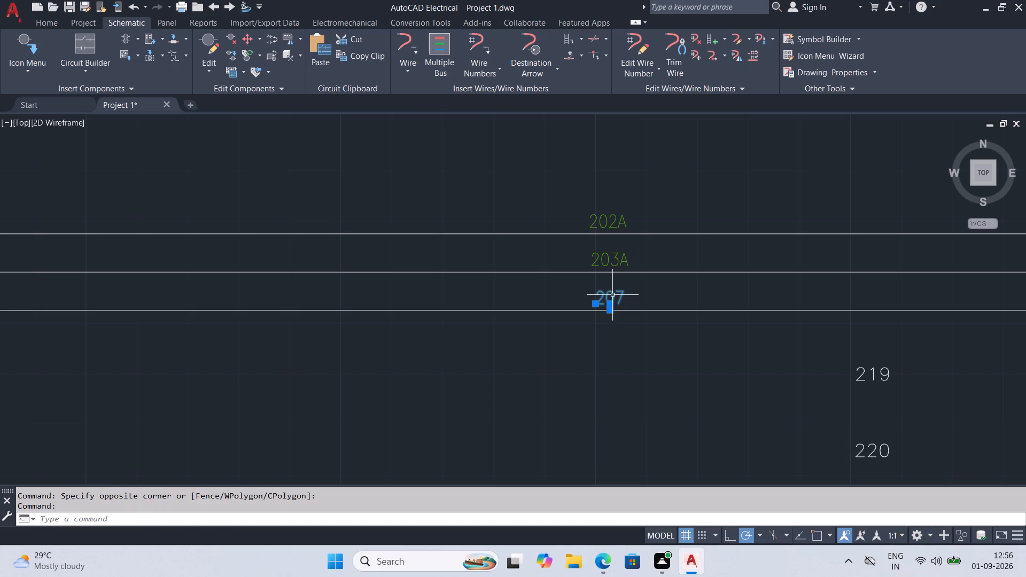
pyautogui.doubleClick(612, 295)
pyautogui.click(378, 375)
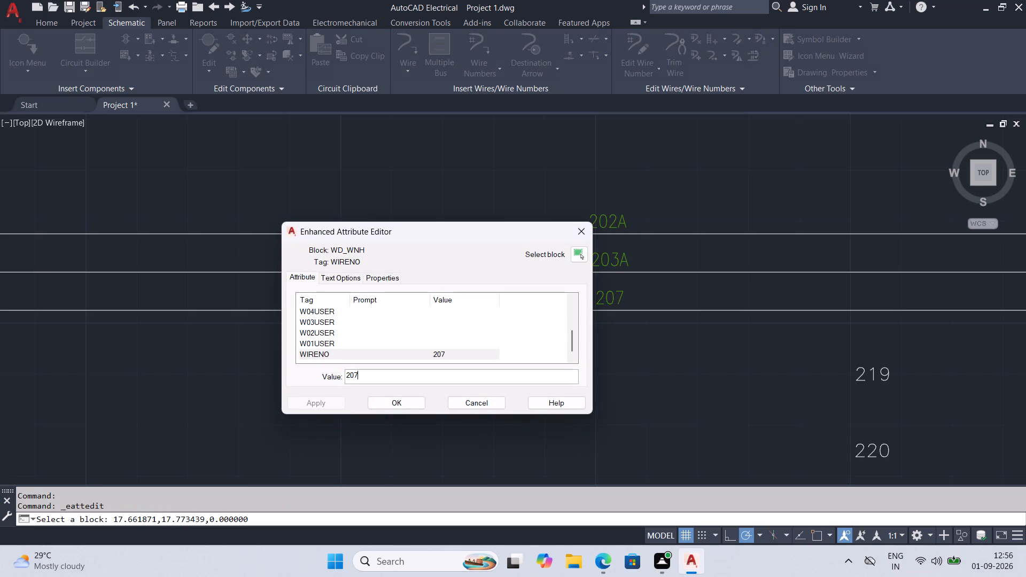
pyautogui.press('BackSpace')
pyautogui.press('3')
pyautogui.press('c')
pyautogui.click(393, 402)
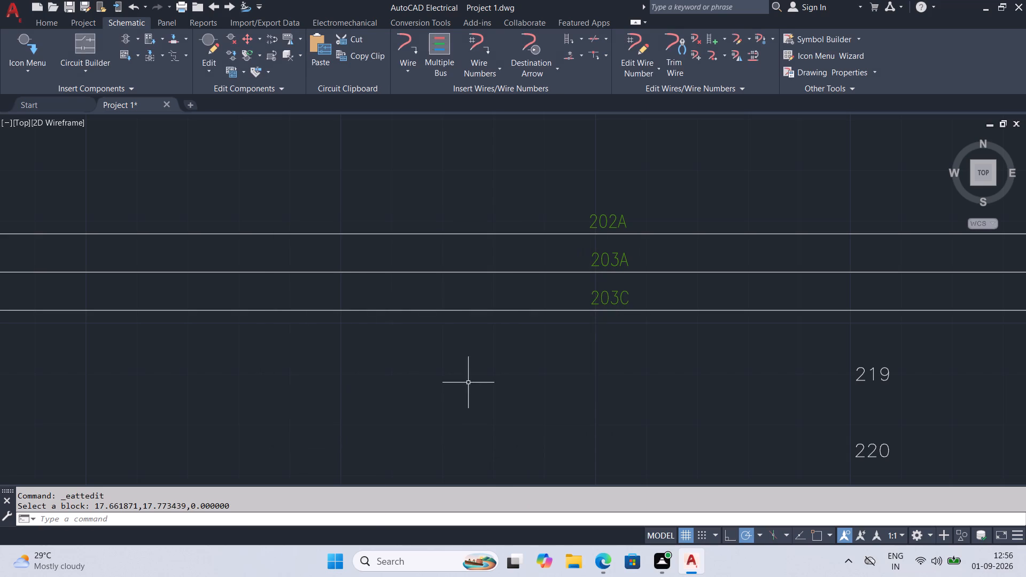
# Number the conveyor motor's three phase wires between FU207 and M414, between the overloads and terminals, and between DISC207 and MTR208, picking them individually.
pyautogui.scroll(-2, 512, 431)
pyautogui.moveTo(568, 406); pyautogui.dragTo(589, 266, button='middle')
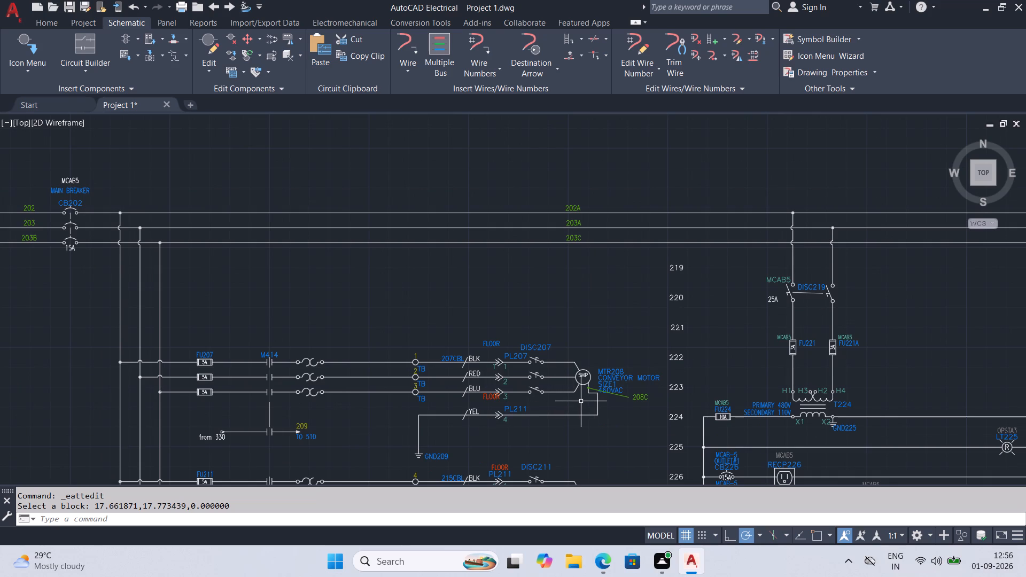
pyautogui.moveTo(477, 420); pyautogui.dragTo(492, 356, button='middle')
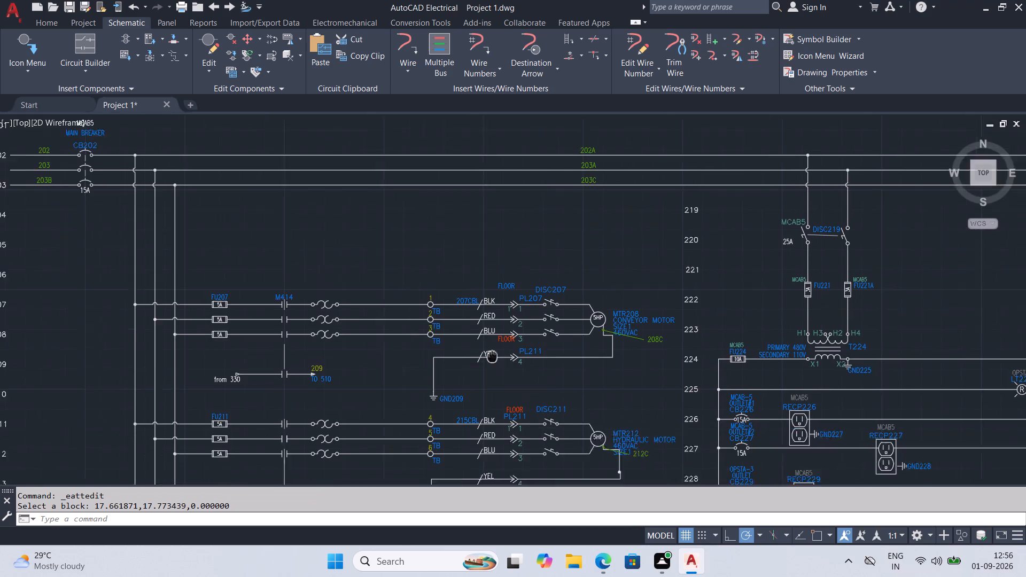
pyautogui.moveTo(492, 356); pyautogui.dragTo(501, 328, button='middle')
pyautogui.moveTo(598, 409); pyautogui.dragTo(600, 333, button='middle')
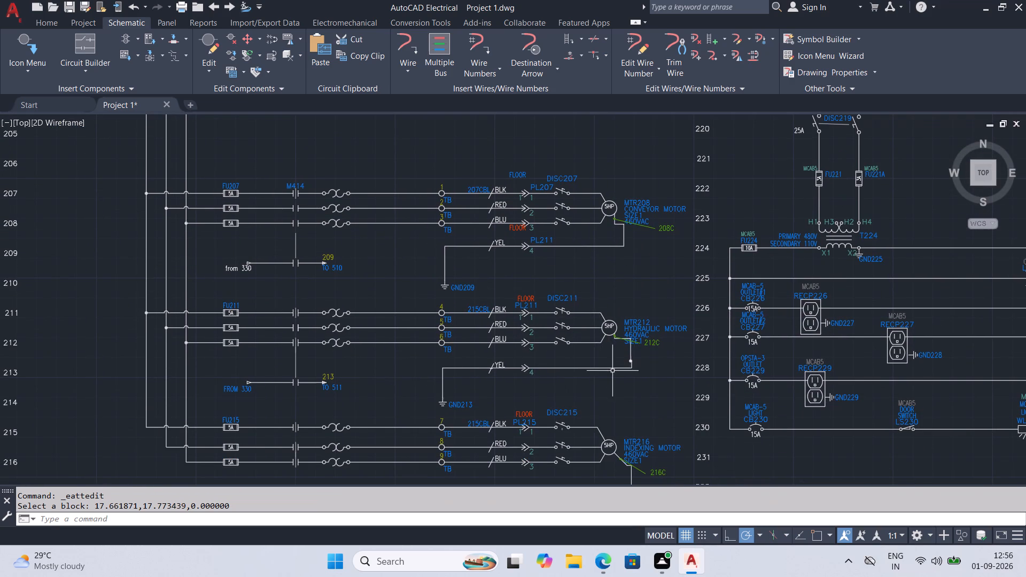
pyautogui.moveTo(365, 338); pyautogui.dragTo(392, 348, button='middle')
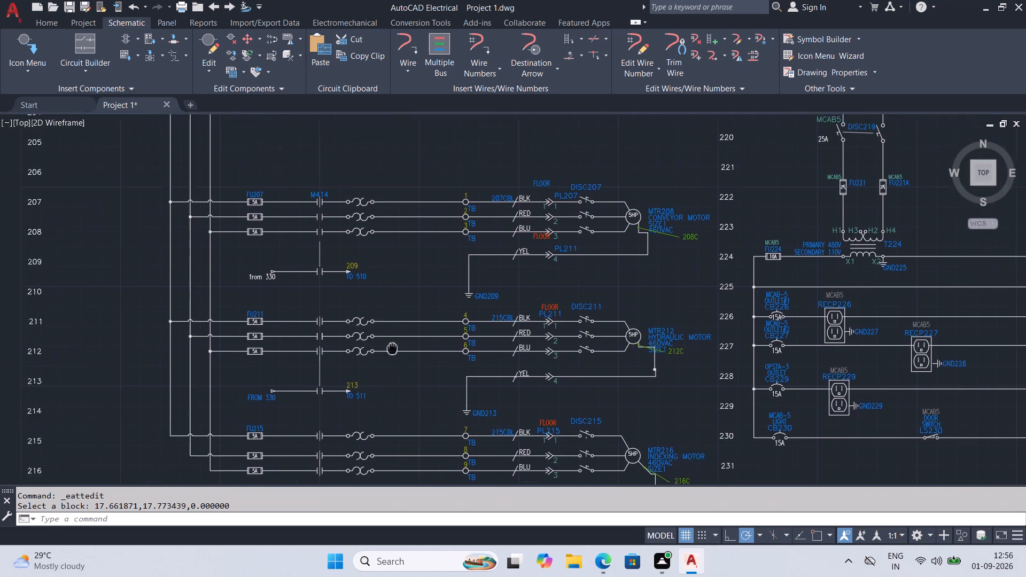
pyautogui.moveTo(392, 348); pyautogui.dragTo(463, 349, button='middle')
pyautogui.moveTo(443, 279); pyautogui.dragTo(583, 334, button='middle')
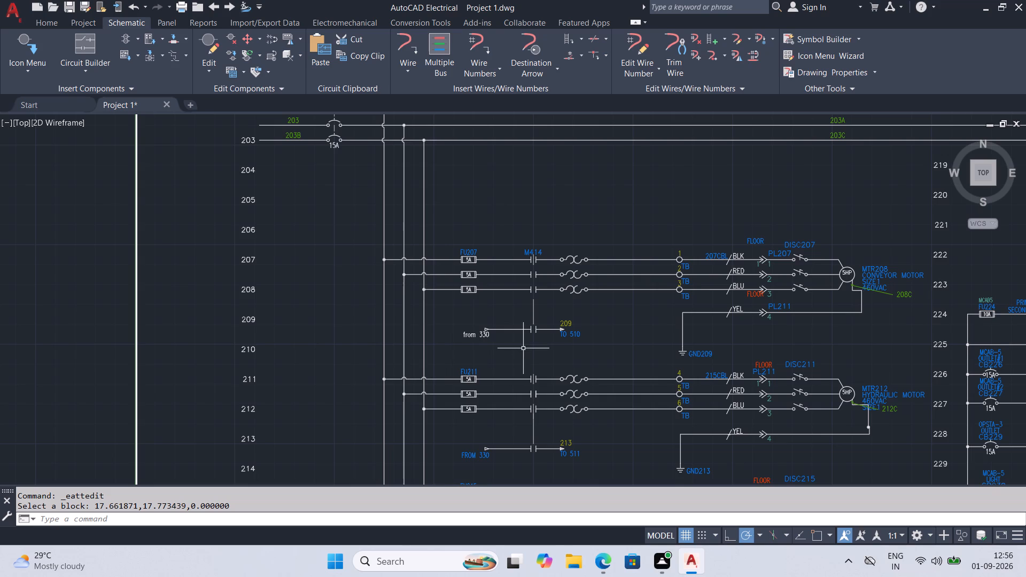
pyautogui.click(468, 45)
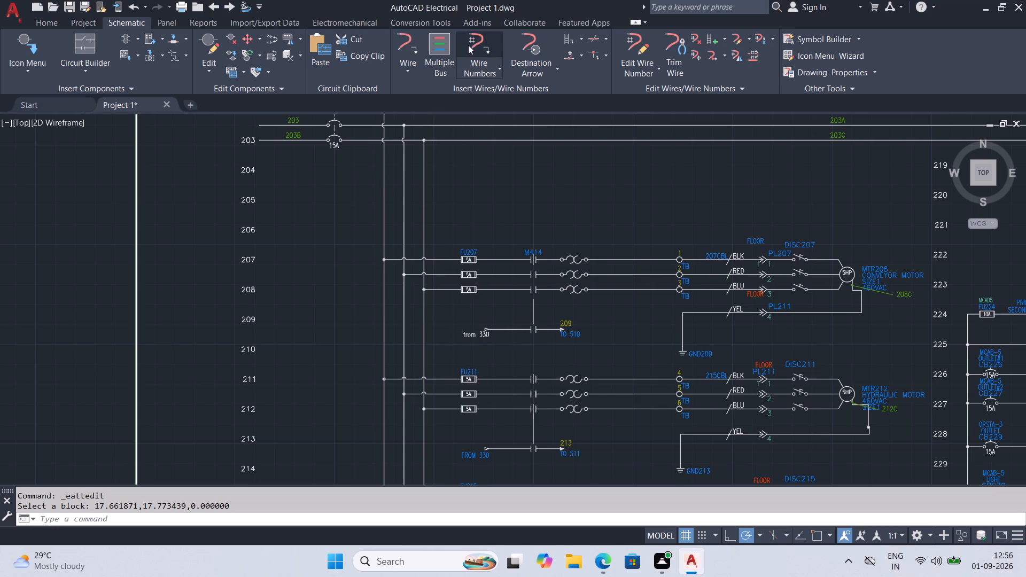
pyautogui.click(487, 346)
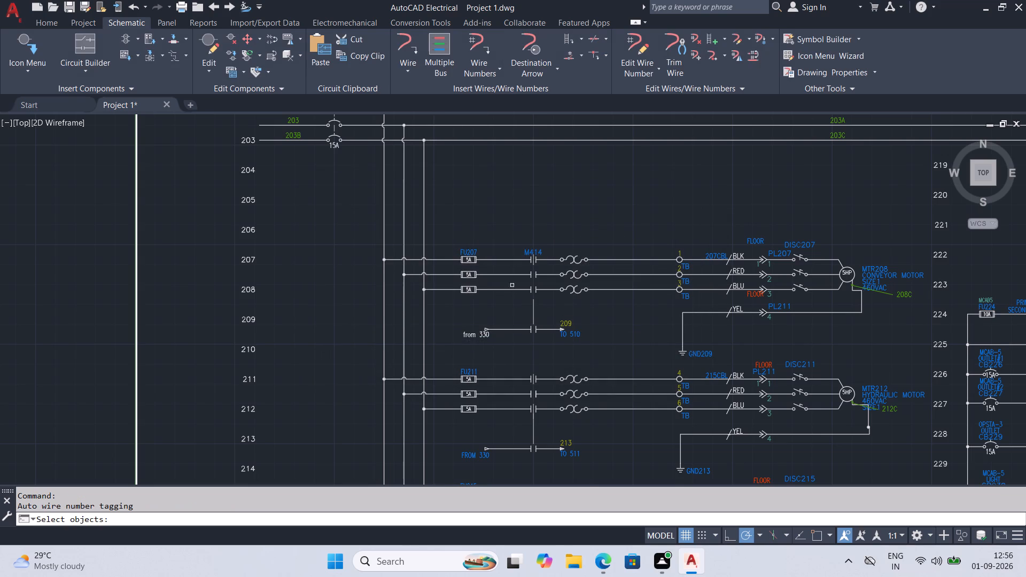
pyautogui.click(492, 259)
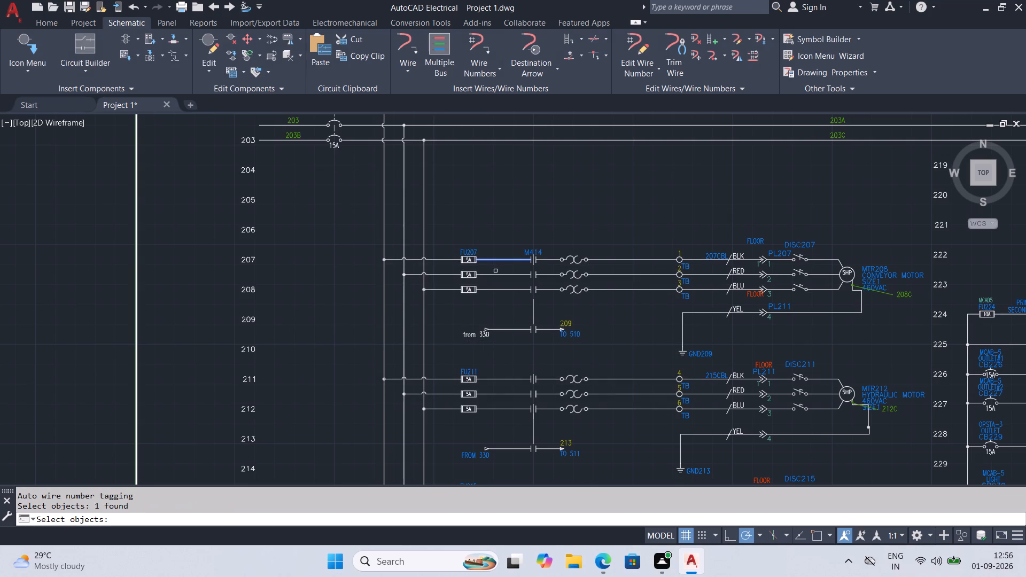
pyautogui.click(496, 276)
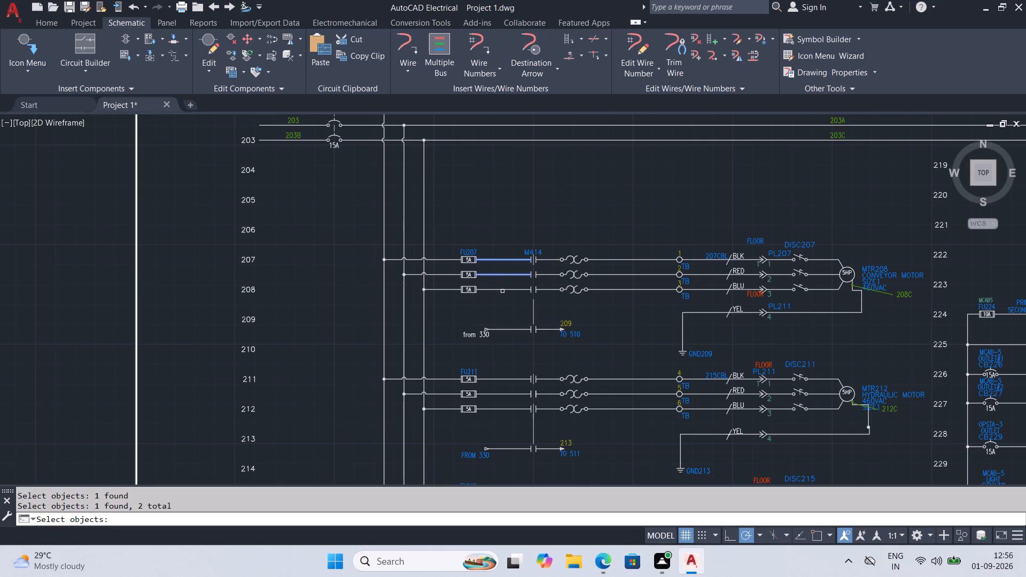
pyautogui.click(502, 290)
pyautogui.click(629, 261)
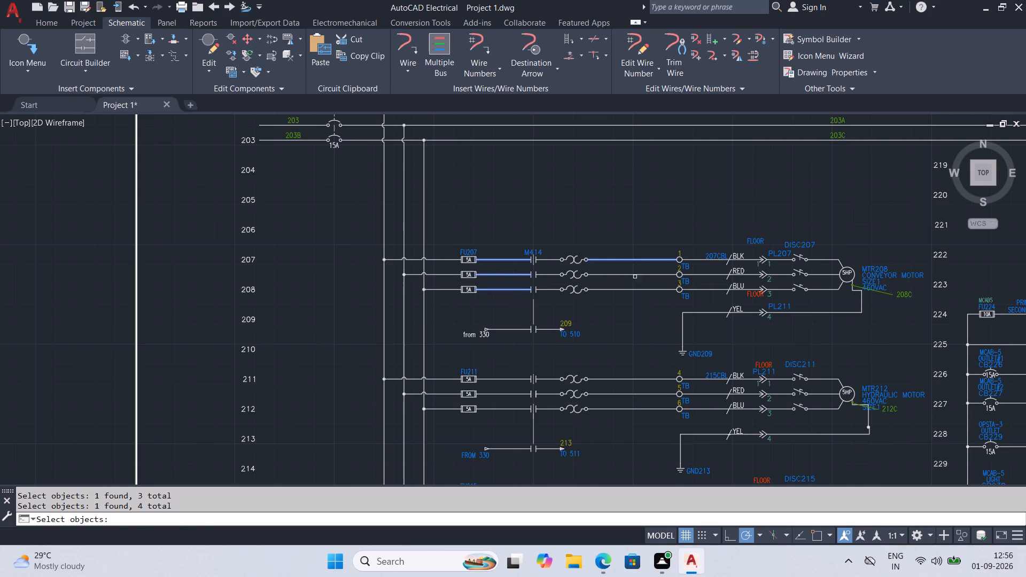
pyautogui.click(635, 277)
pyautogui.click(631, 277)
pyautogui.click(629, 275)
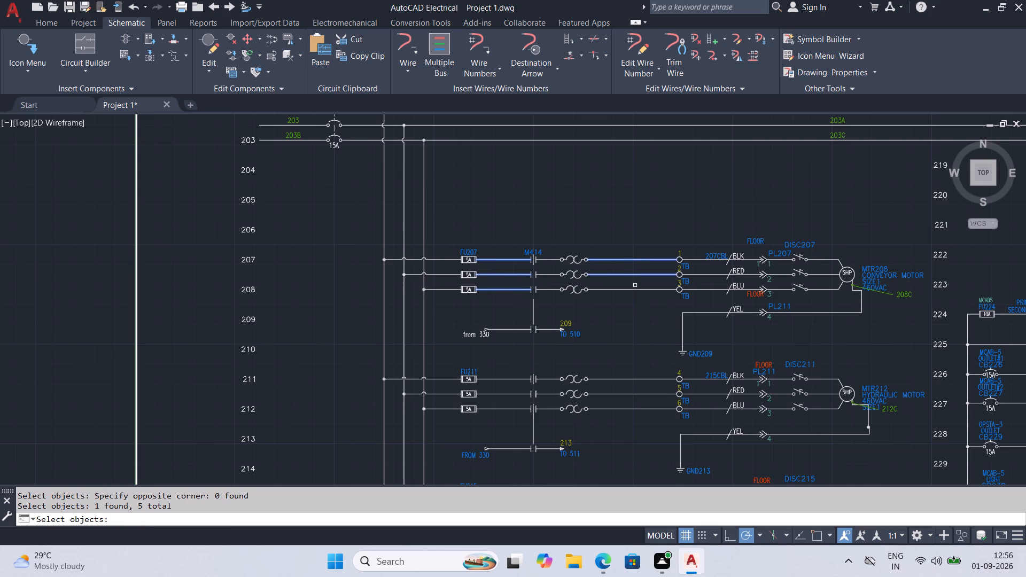
pyautogui.click(637, 289)
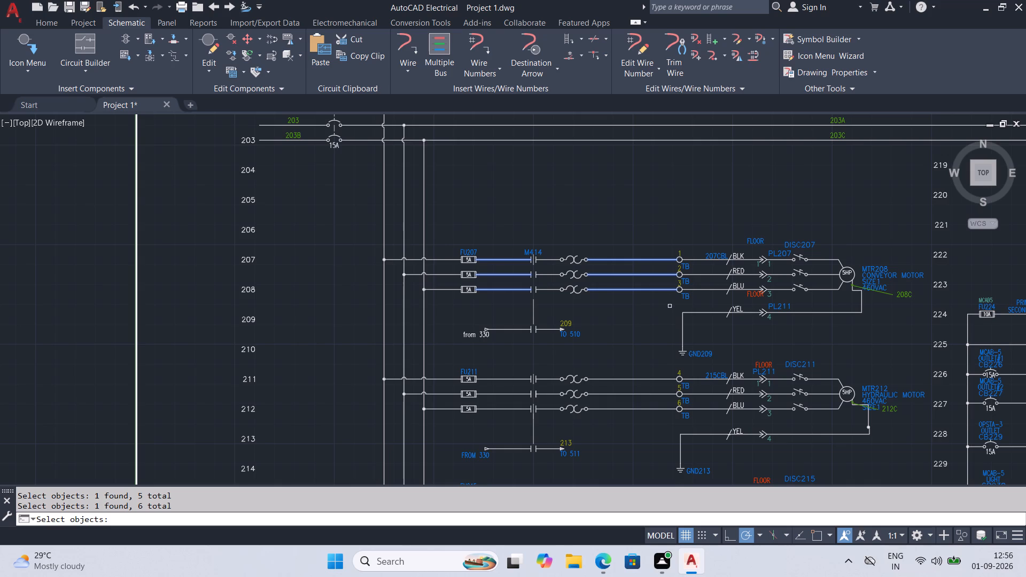
pyautogui.click(830, 260)
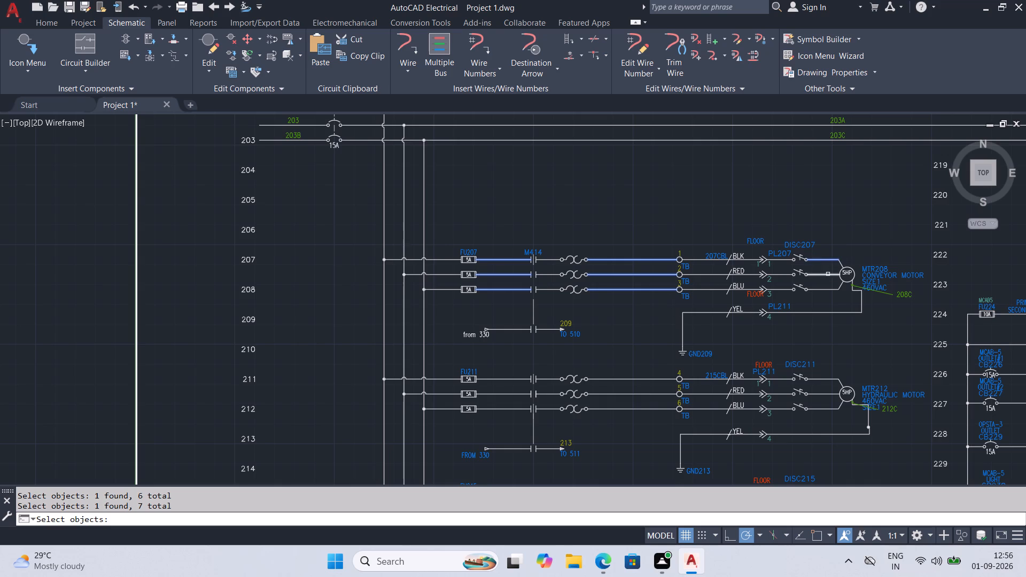
pyautogui.click(828, 274)
pyautogui.click(828, 289)
pyautogui.press('Return')
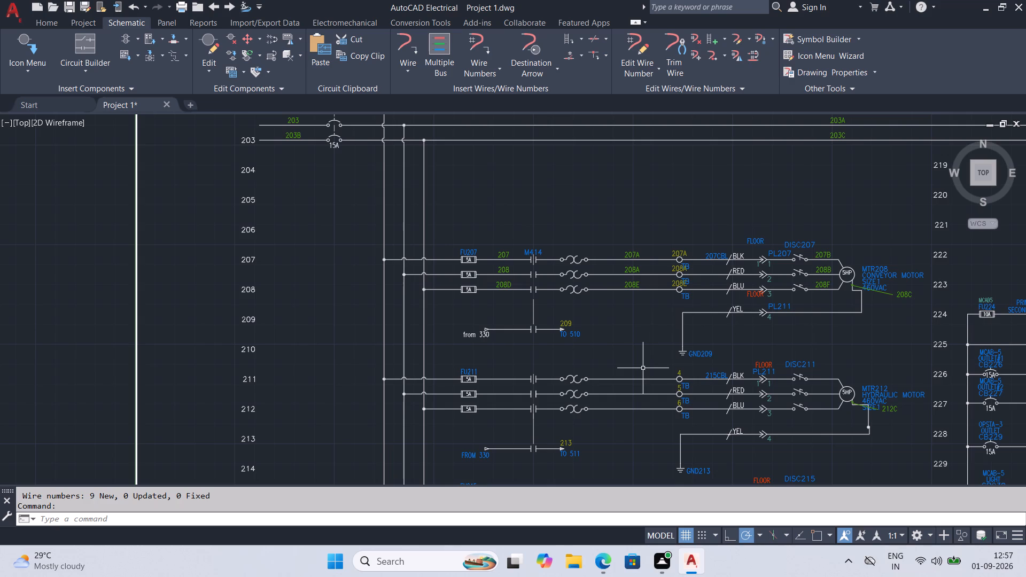
# Number the hydraulic motor's three phase wires after FU211, between the overloads and terminals, and between DISC211 and MTR212, picking them individually.
pyautogui.moveTo(632, 356); pyautogui.dragTo(635, 335, button='middle')
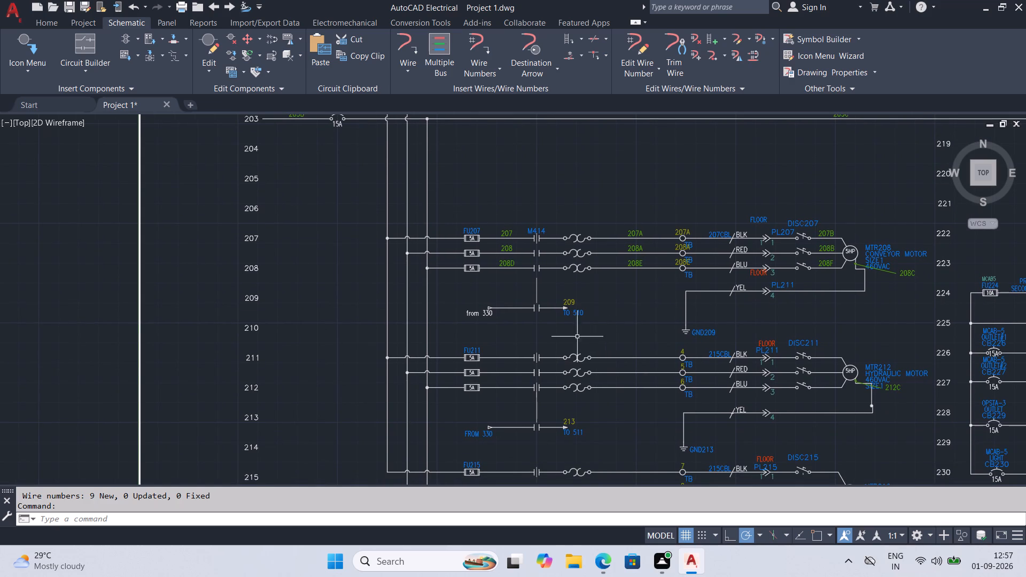
pyautogui.click(484, 50)
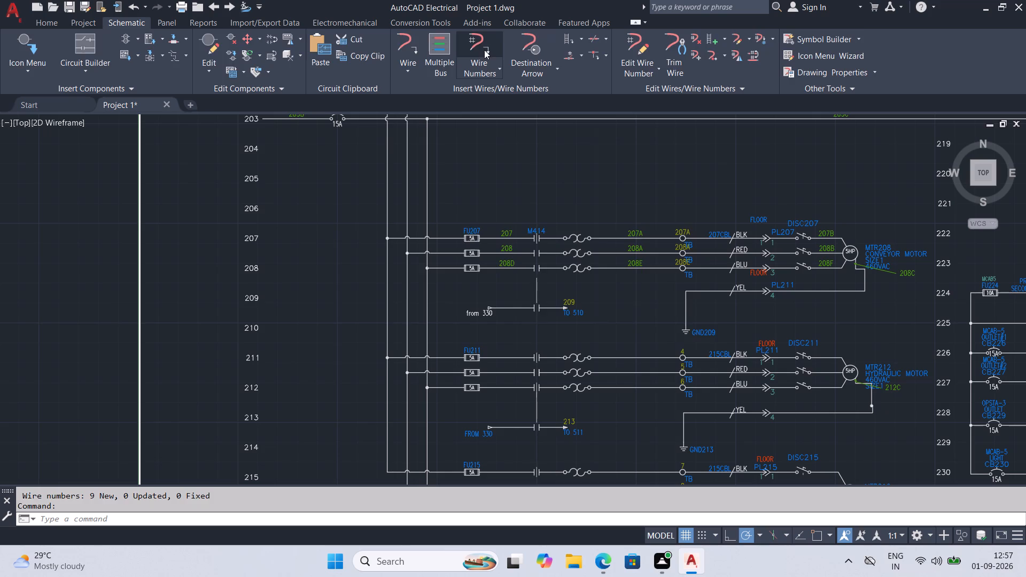
pyautogui.click(458, 347)
pyautogui.moveTo(524, 338); pyautogui.dragTo(524, 297, button='middle')
pyautogui.click(513, 315)
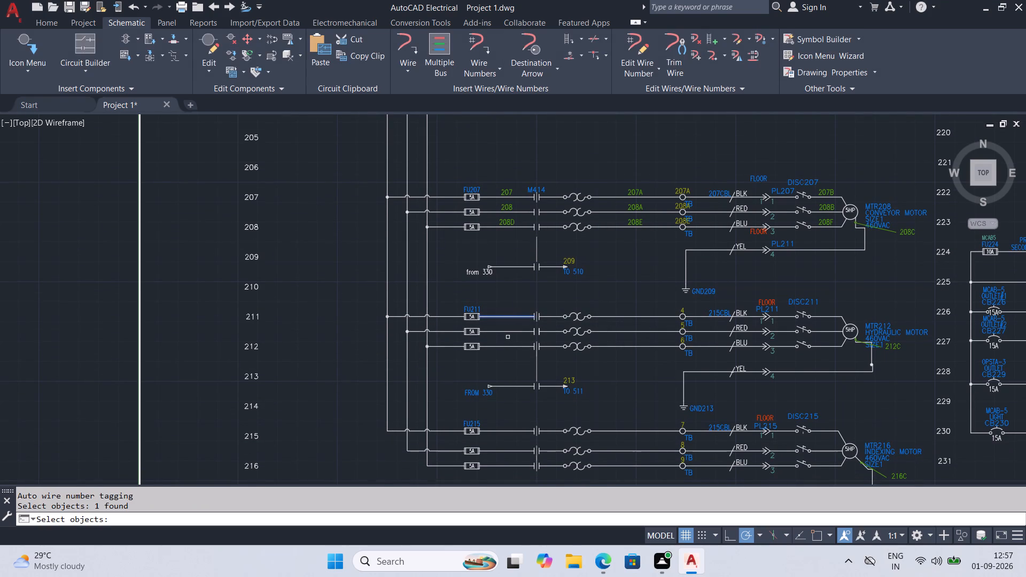
pyautogui.click(506, 331)
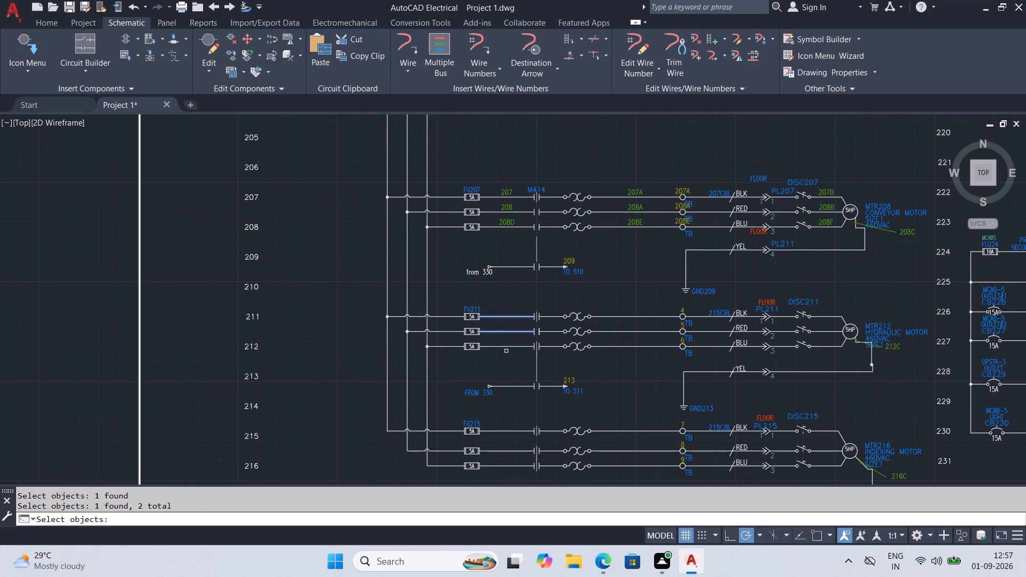
pyautogui.click(504, 348)
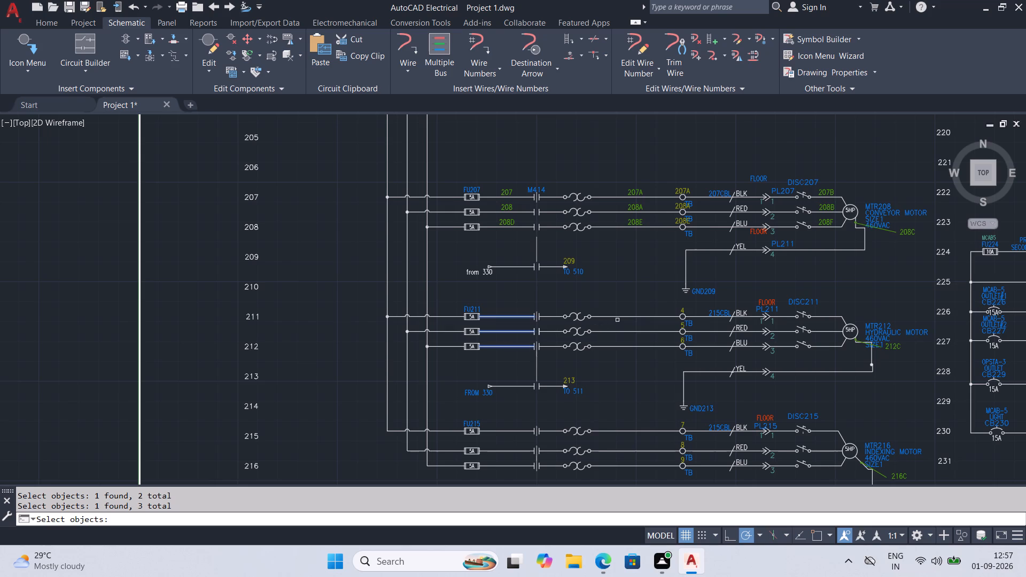
pyautogui.click(620, 317)
pyautogui.click(618, 330)
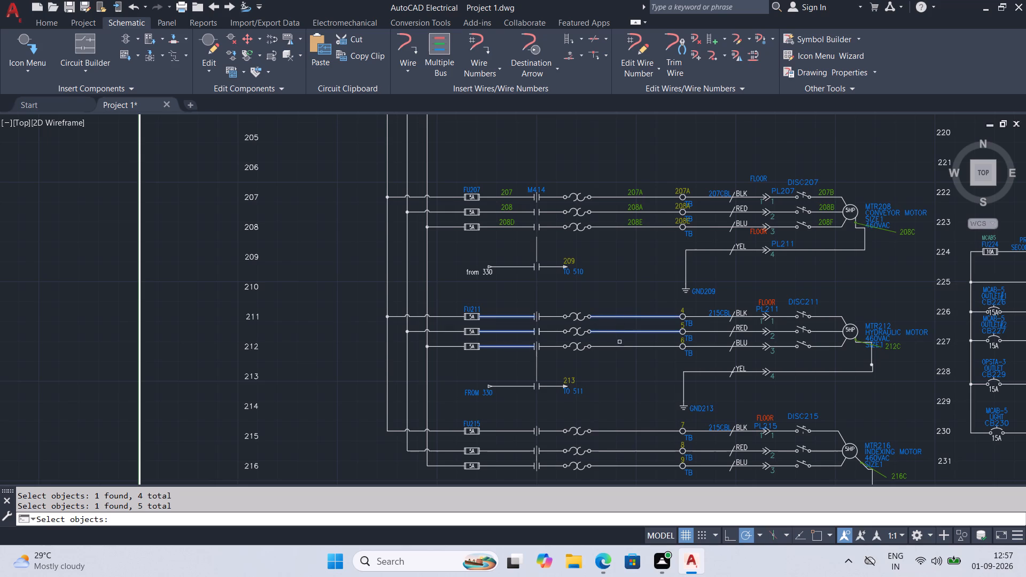
pyautogui.click(619, 347)
pyautogui.click(824, 318)
pyautogui.click(830, 330)
pyautogui.click(832, 348)
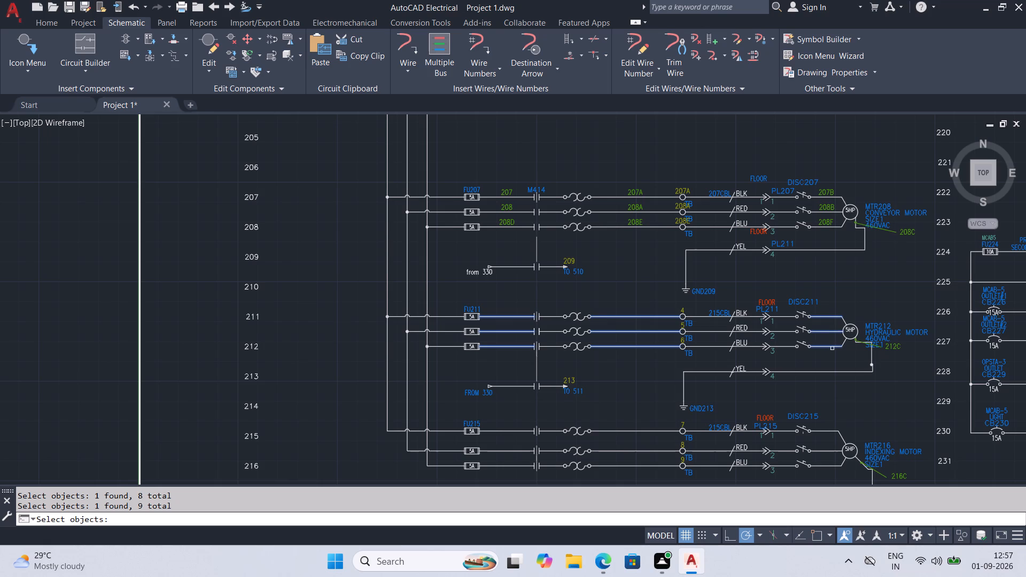
pyautogui.press('Return')
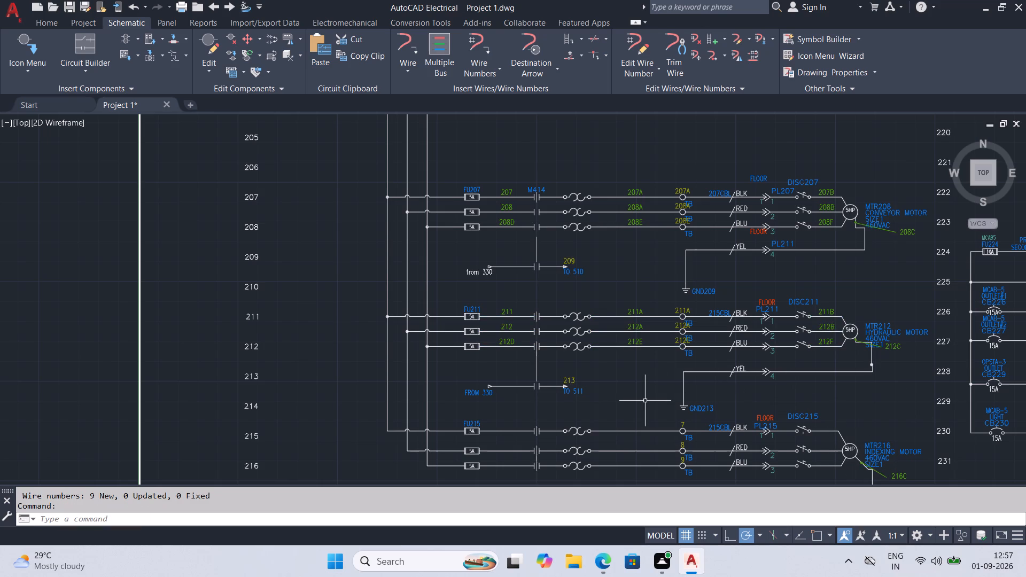
# Number the indexing motor's three phase wires after FU215, between the overloads and terminals, and between DISC215 and MTR216, picking them individually.
pyautogui.moveTo(645, 401); pyautogui.dragTo(721, 317, button='middle')
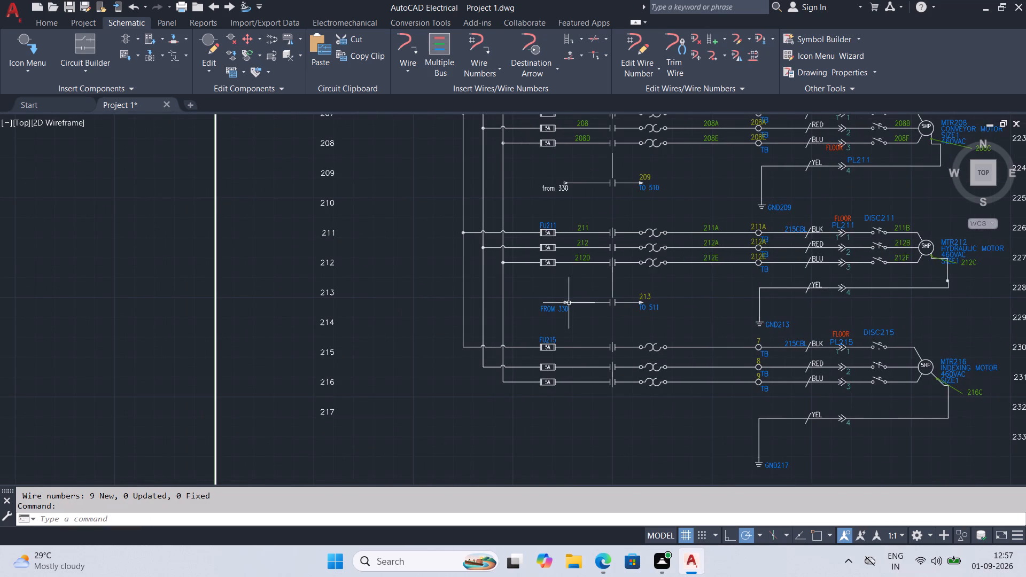
pyautogui.click(483, 41)
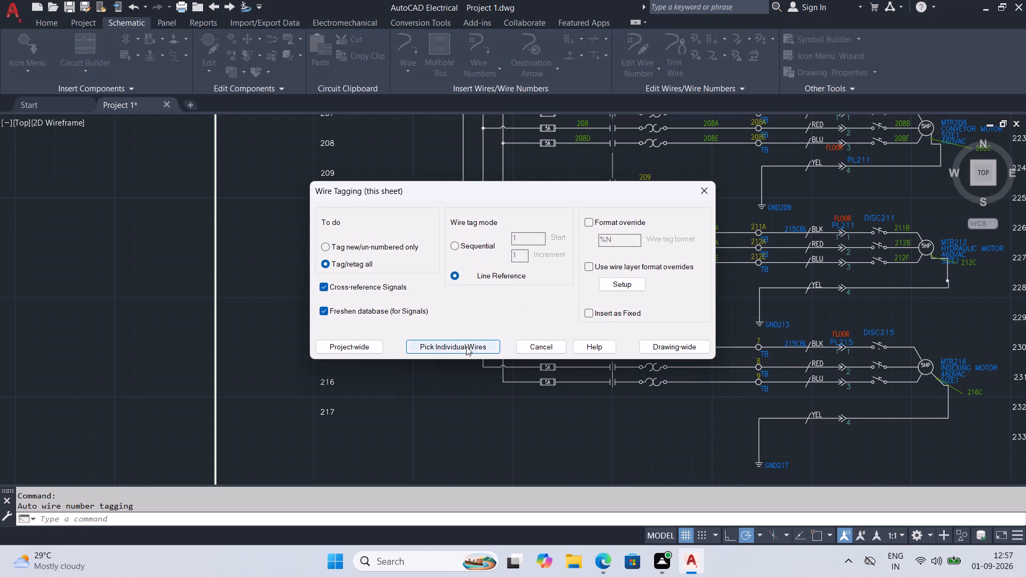
pyautogui.click(465, 346)
pyautogui.click(581, 346)
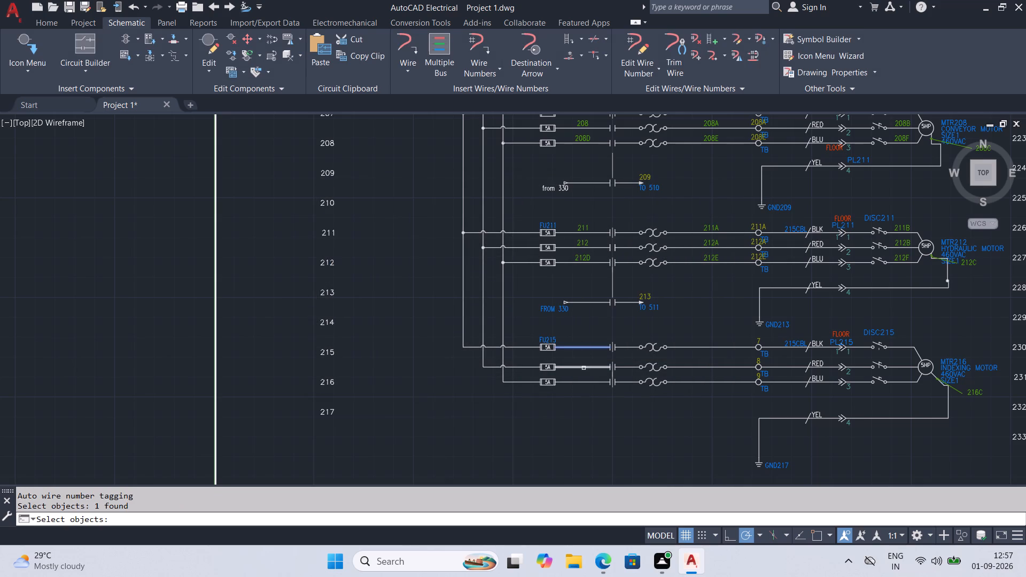
pyautogui.click(584, 368)
pyautogui.click(588, 381)
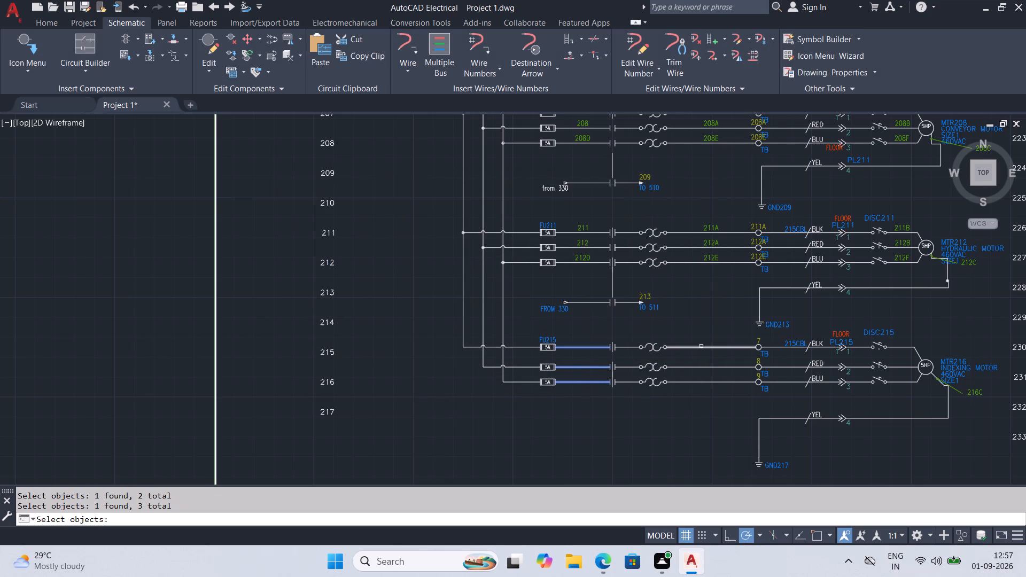
pyautogui.click(701, 346)
pyautogui.click(702, 367)
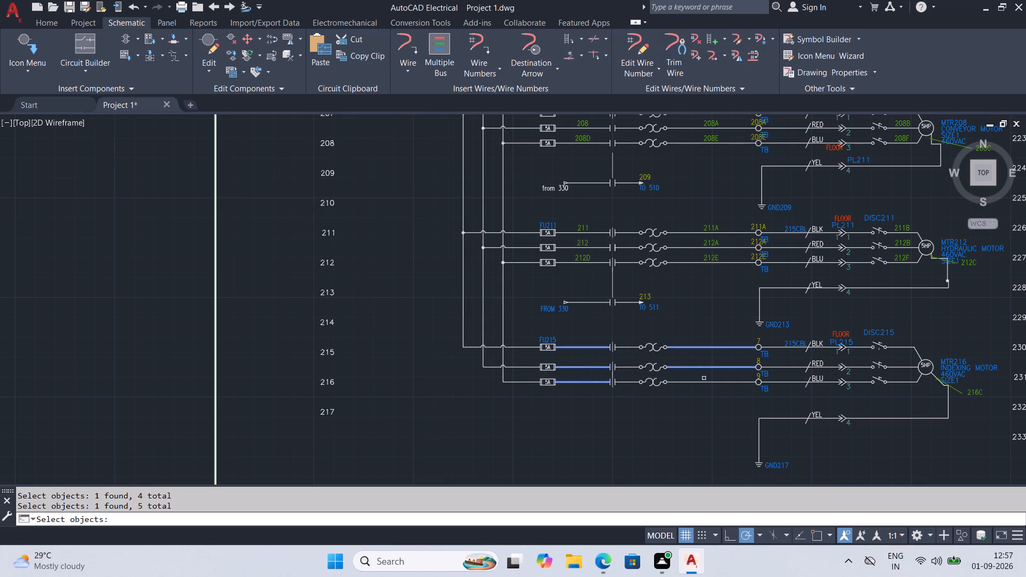
pyautogui.click(706, 381)
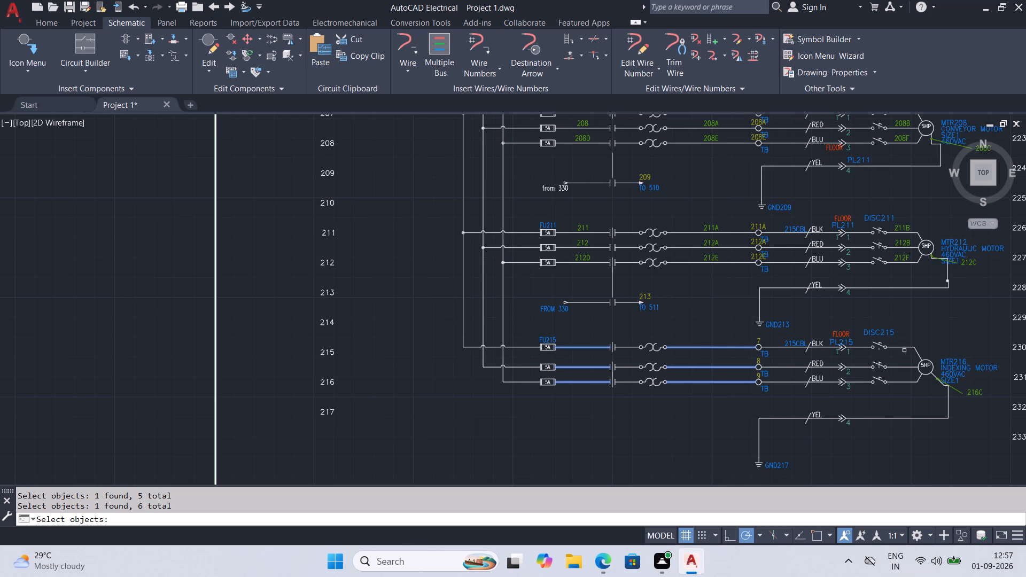
pyautogui.click(904, 348)
pyautogui.click(904, 365)
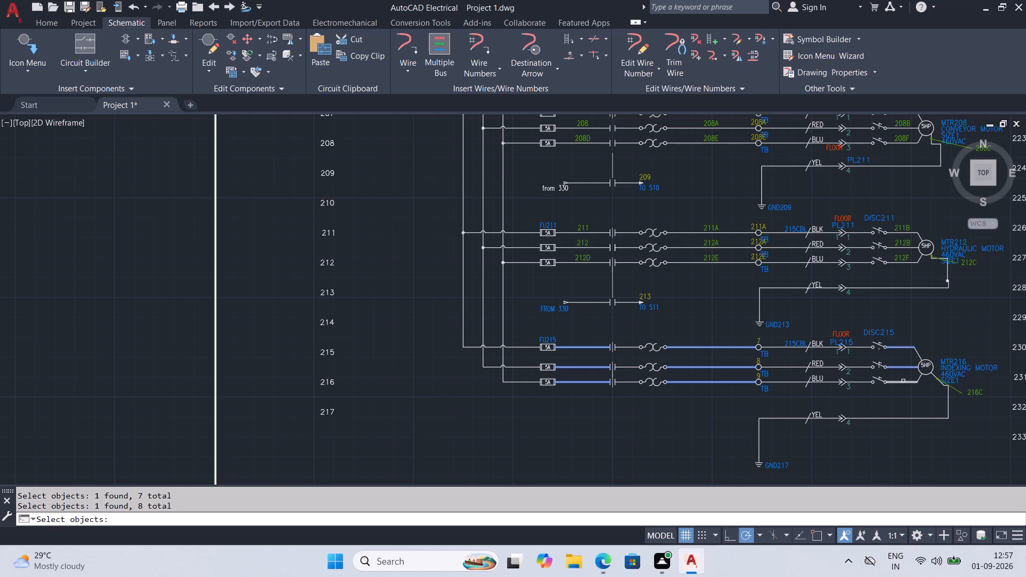
pyautogui.click(903, 383)
pyautogui.press('Return')
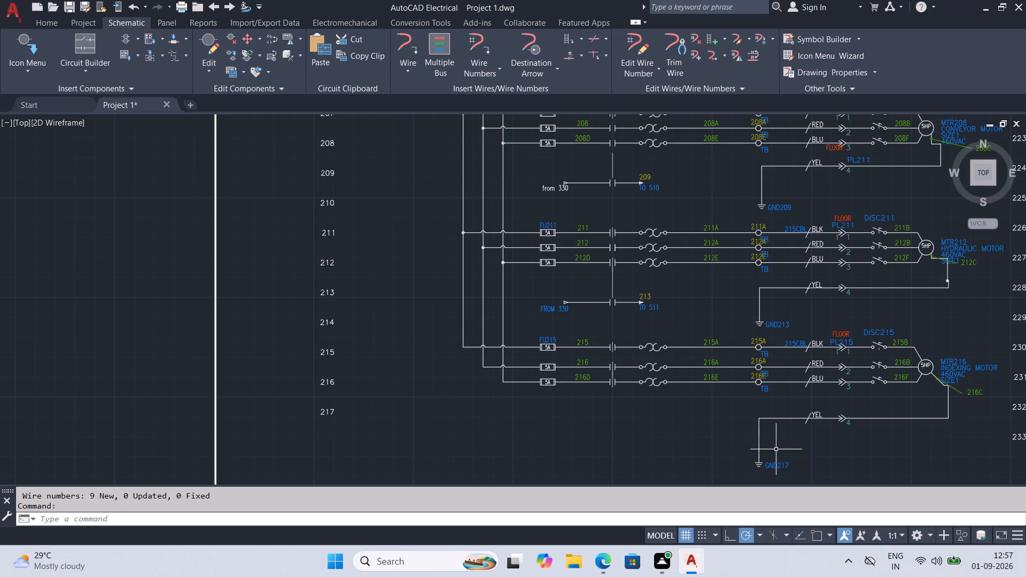
# Number both wires from DISC219 to fuses FU221 and FU221A, and both from the fuses to transformer T224, picking them individually.
pyautogui.scroll(-1, 884, 336)
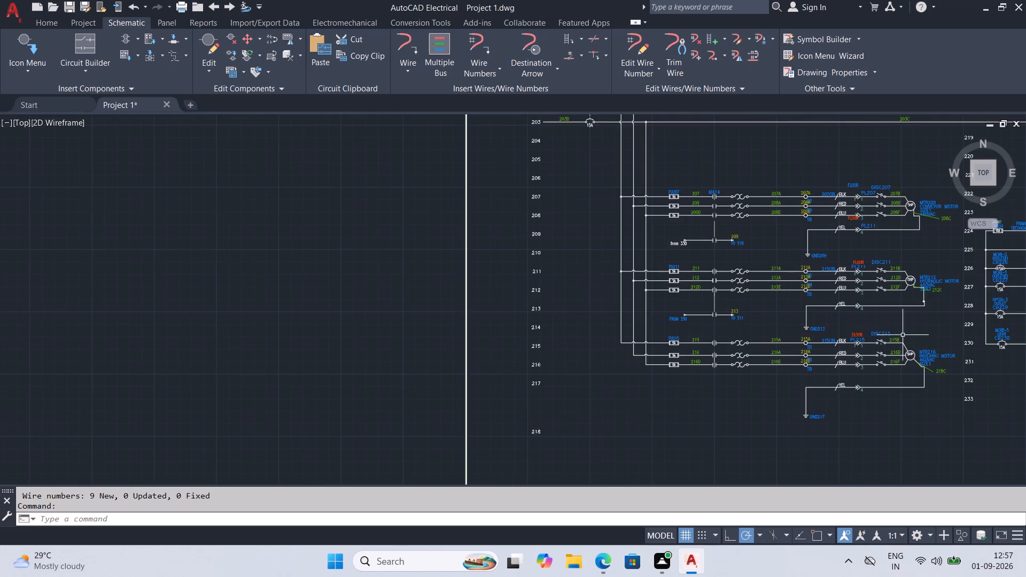
pyautogui.moveTo(912, 329); pyautogui.dragTo(576, 361, button='middle')
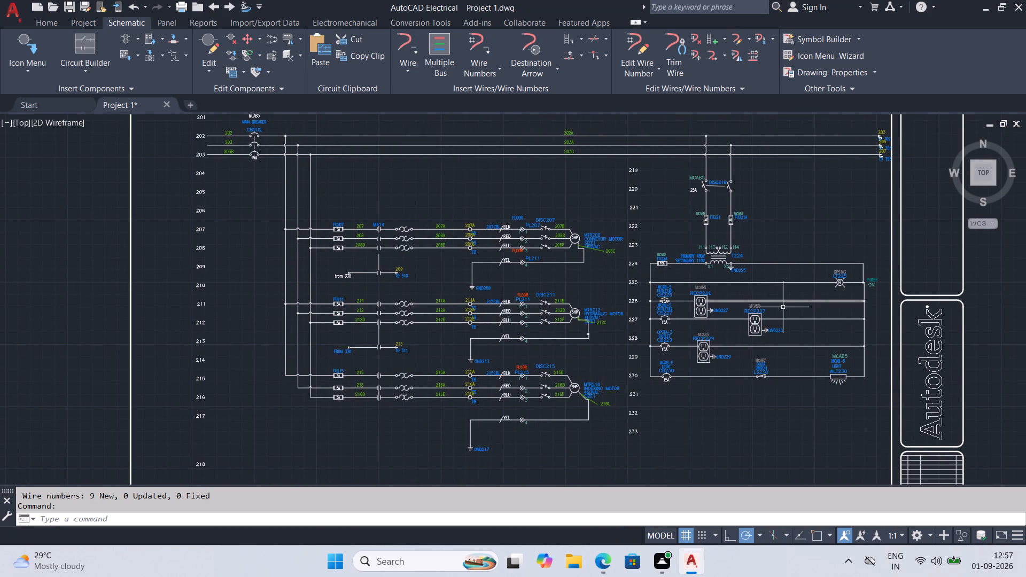
pyautogui.moveTo(776, 311); pyautogui.dragTo(724, 371, button='middle')
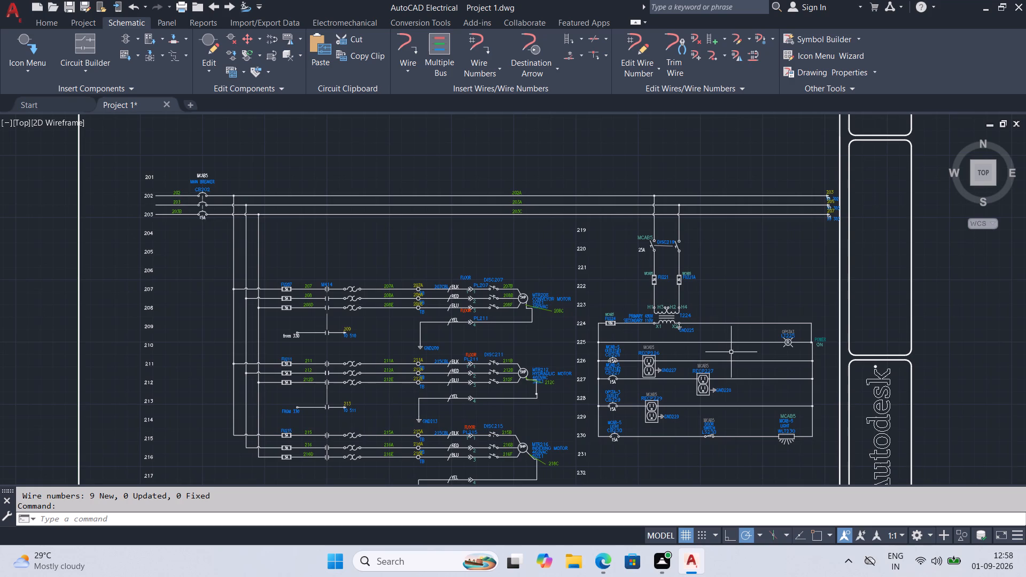
pyautogui.scroll(1, 701, 279)
pyautogui.scroll(1, 683, 217)
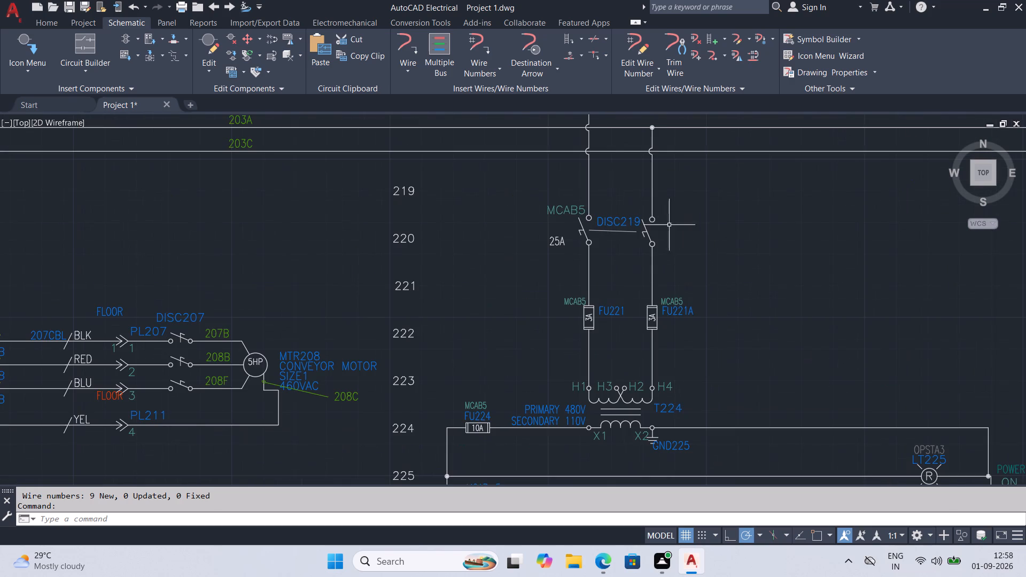
pyautogui.click(473, 44)
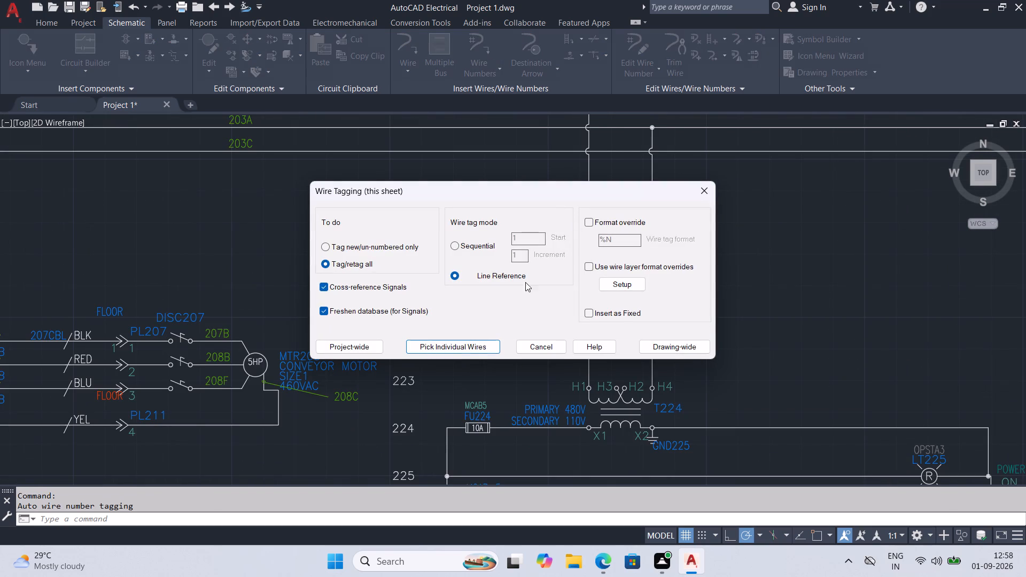
pyautogui.click(444, 344)
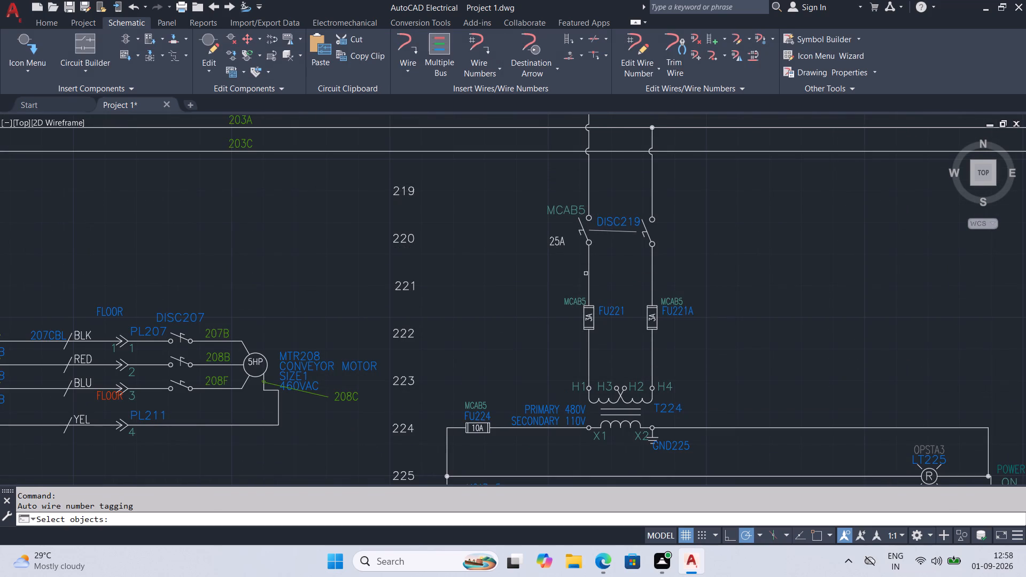
pyautogui.click(587, 271)
pyautogui.click(653, 271)
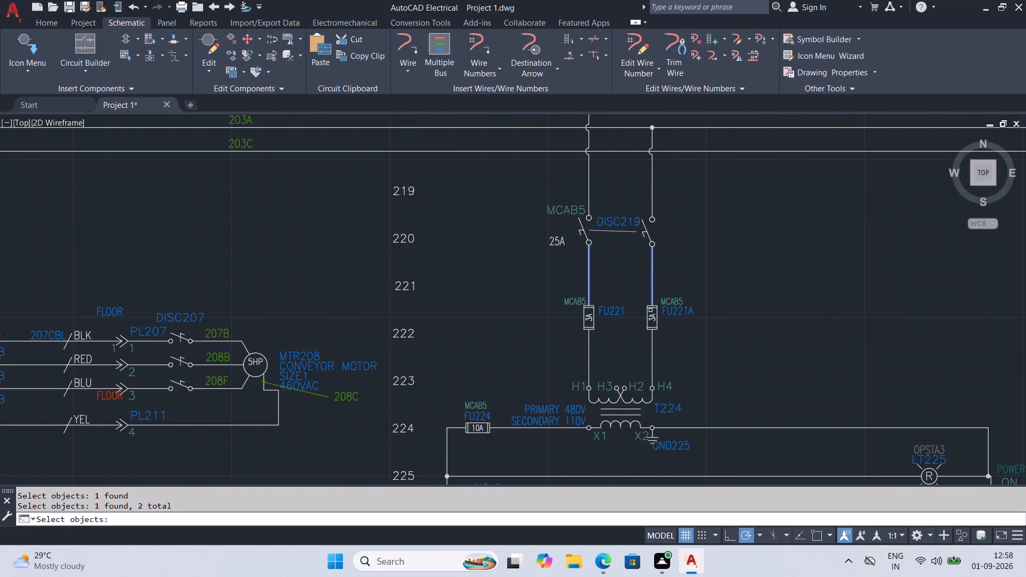
pyautogui.click(589, 362)
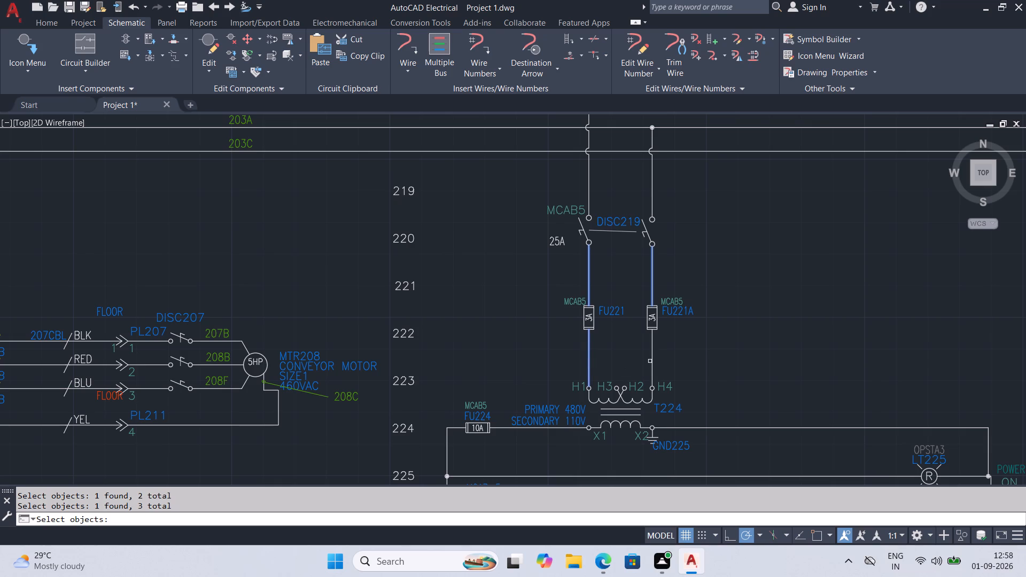
pyautogui.click(652, 361)
pyautogui.press('Return')
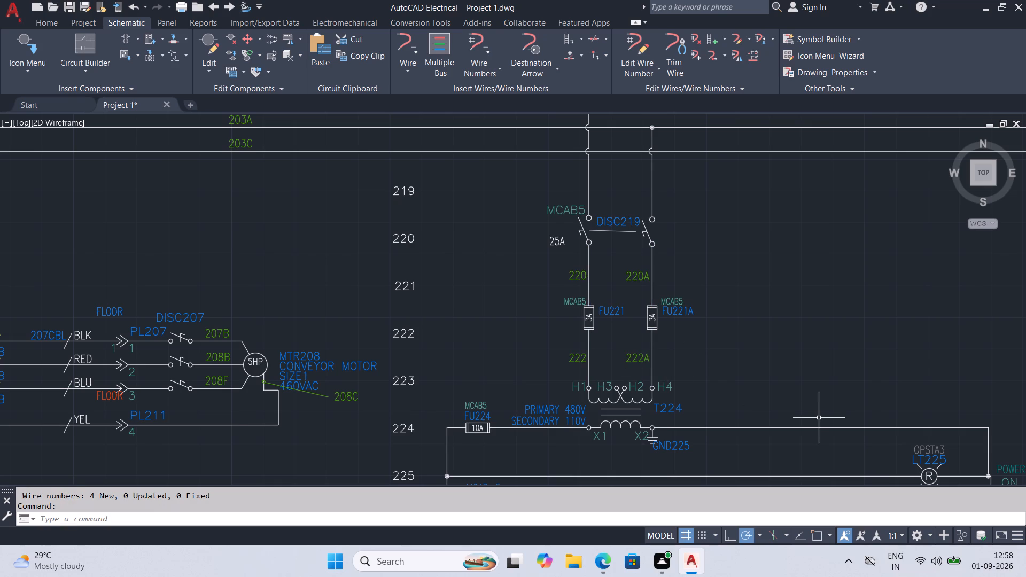
# Number the T224 secondary wires FU224 to X1, CB226 to RECP226, CB229 to RECP229, CB230 to LS230, X2 to the return, and LS230 to WLT230, picking them individually.
pyautogui.click(484, 48)
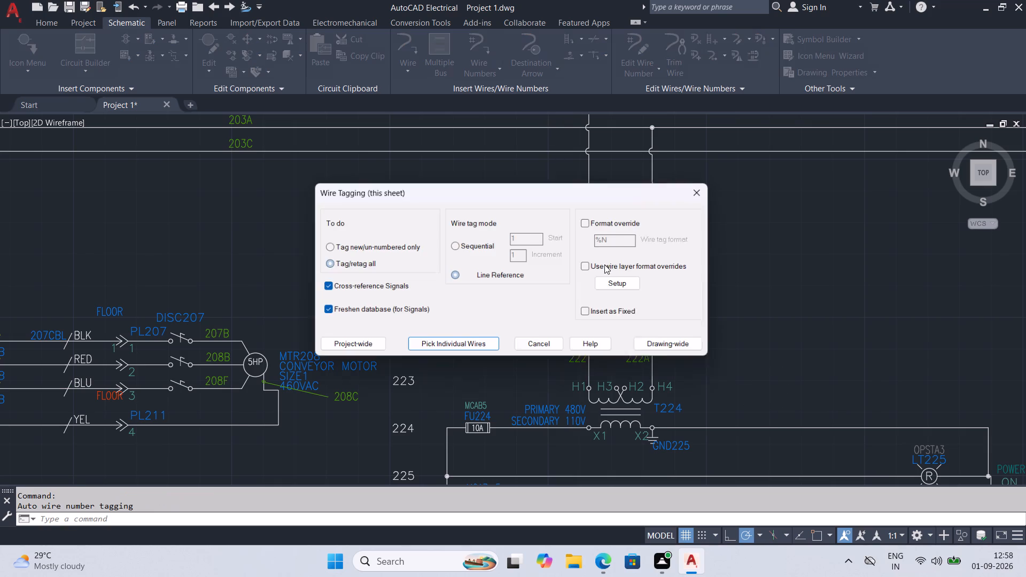
pyautogui.click(480, 349)
pyautogui.moveTo(745, 310); pyautogui.dragTo(798, 146, button='middle')
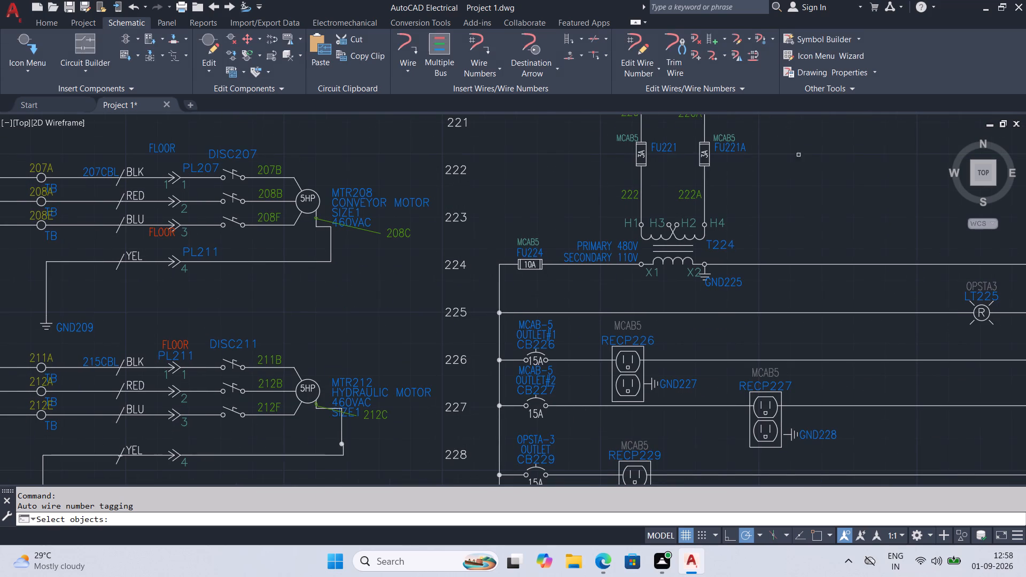
pyautogui.moveTo(714, 308); pyautogui.dragTo(718, 276, button='middle')
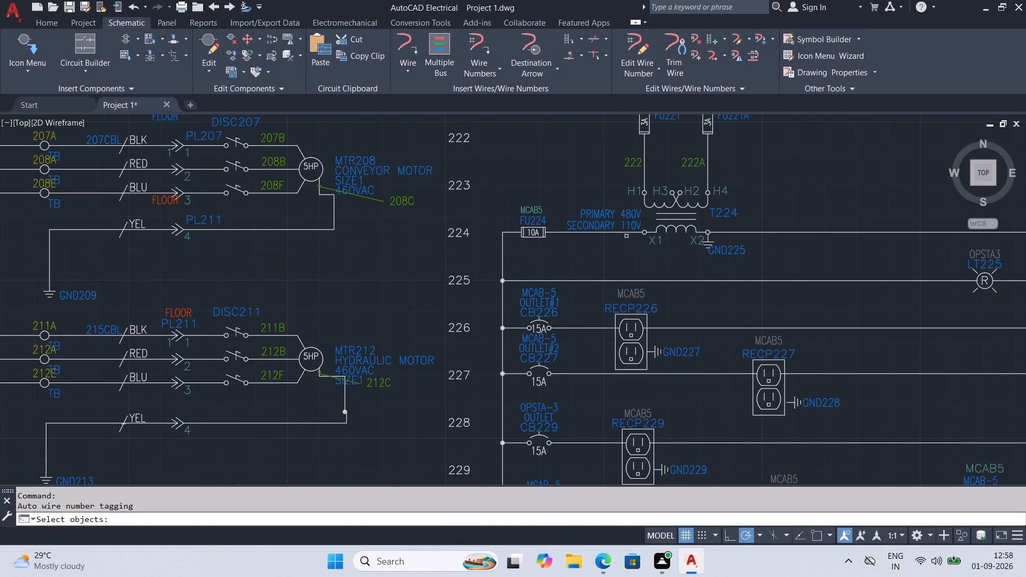
pyautogui.click(620, 231)
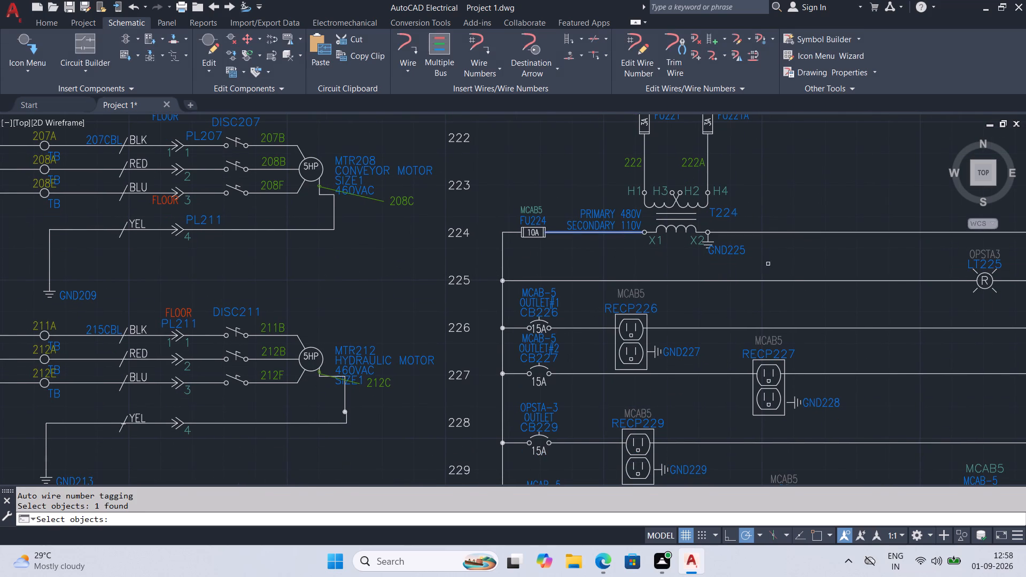
pyautogui.click(587, 329)
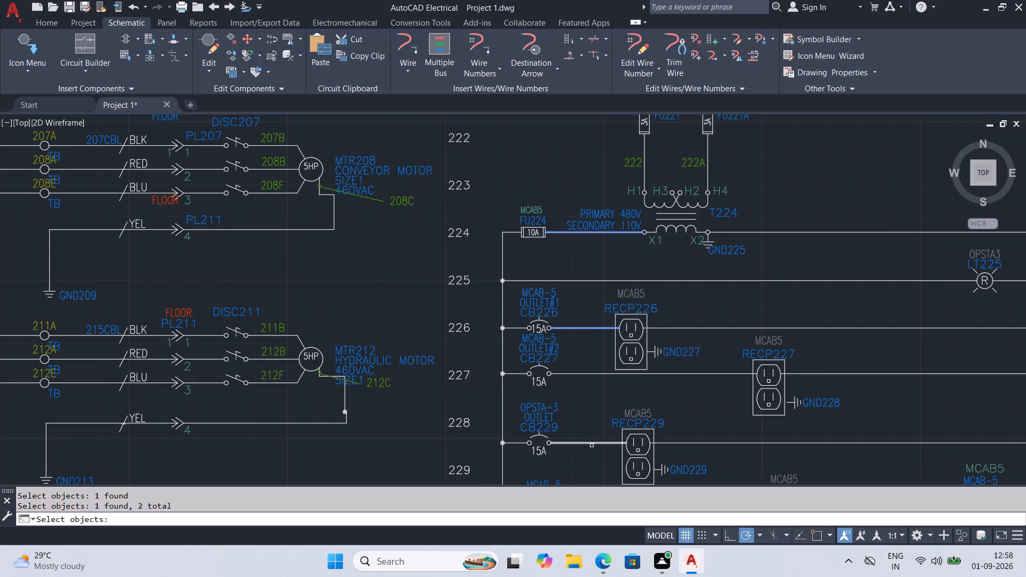
pyautogui.click(592, 442)
pyautogui.moveTo(591, 406); pyautogui.dragTo(591, 301, button='middle')
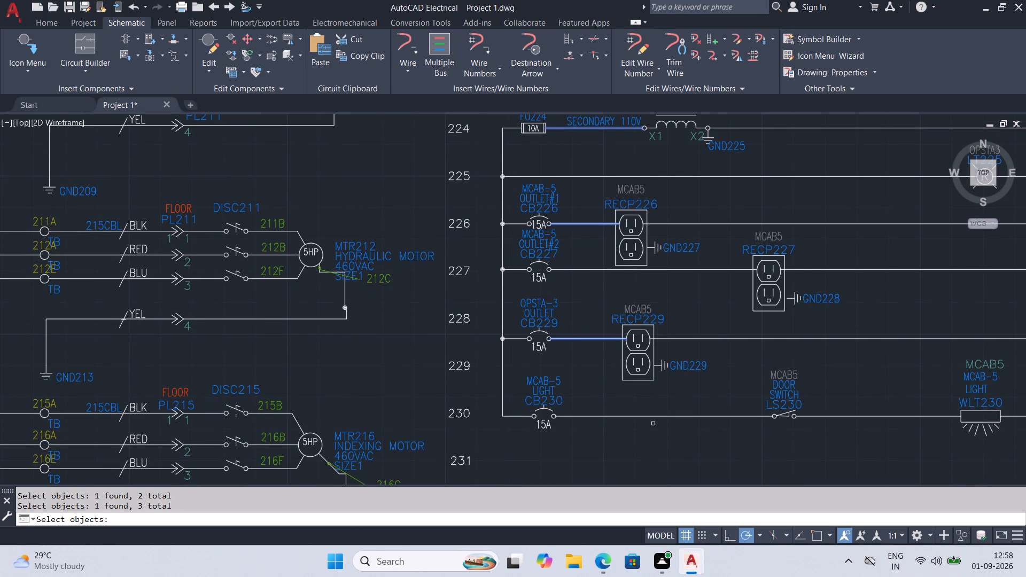
pyautogui.click(653, 415)
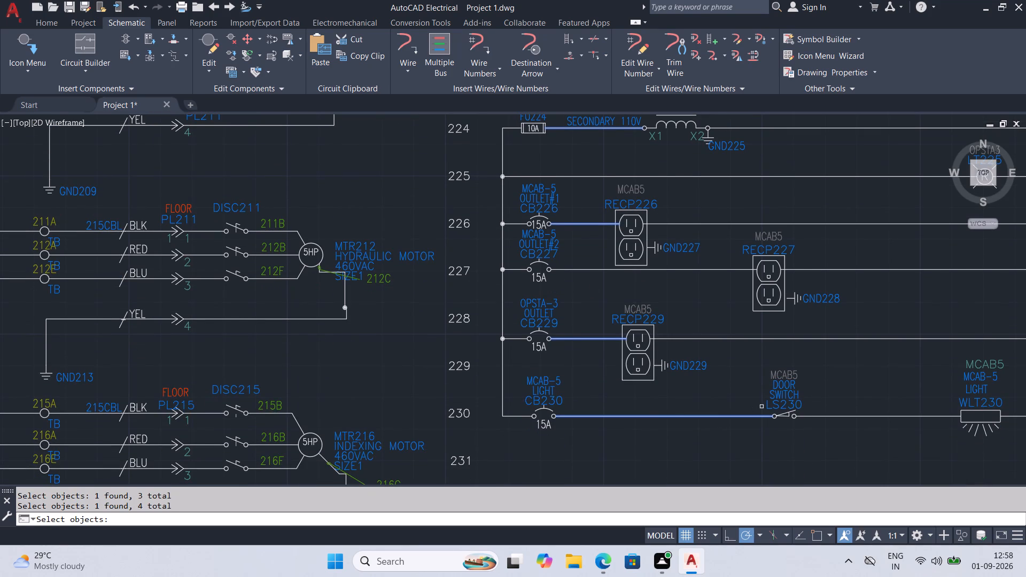
pyautogui.scroll(-1, 888, 319)
pyautogui.moveTo(882, 315); pyautogui.dragTo(875, 319, button='middle')
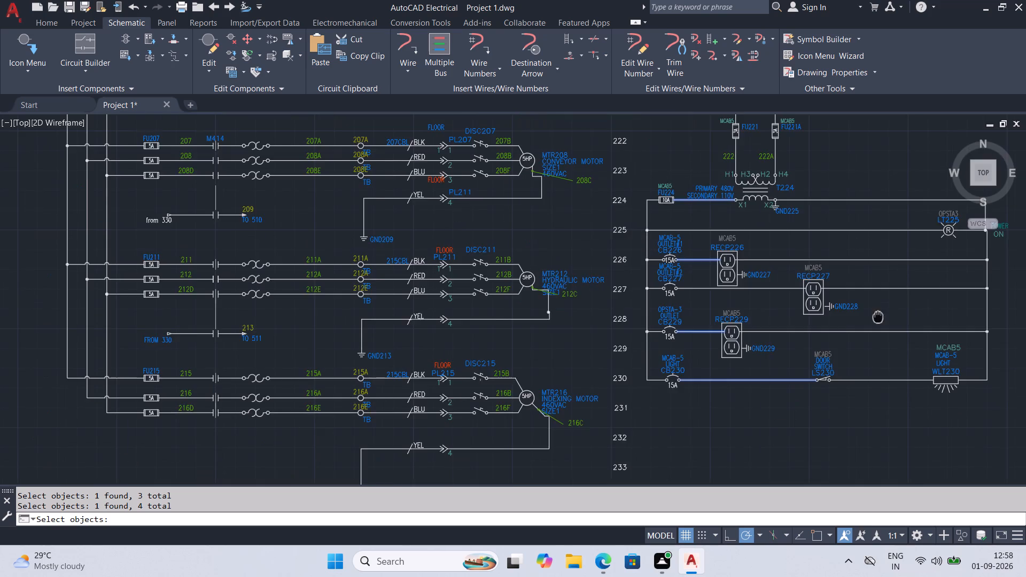
pyautogui.moveTo(875, 319); pyautogui.dragTo(799, 357, button='middle')
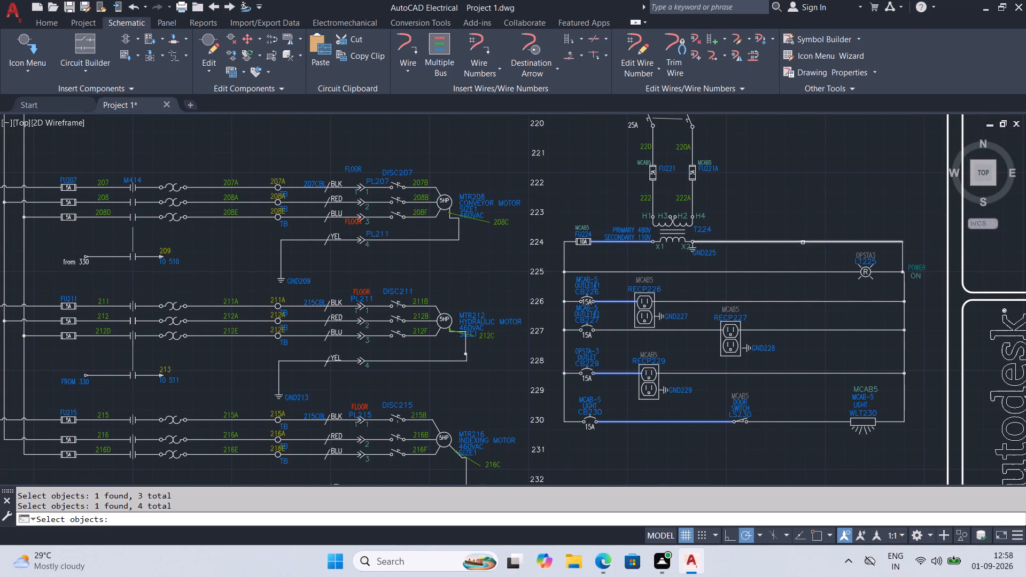
pyautogui.click(803, 243)
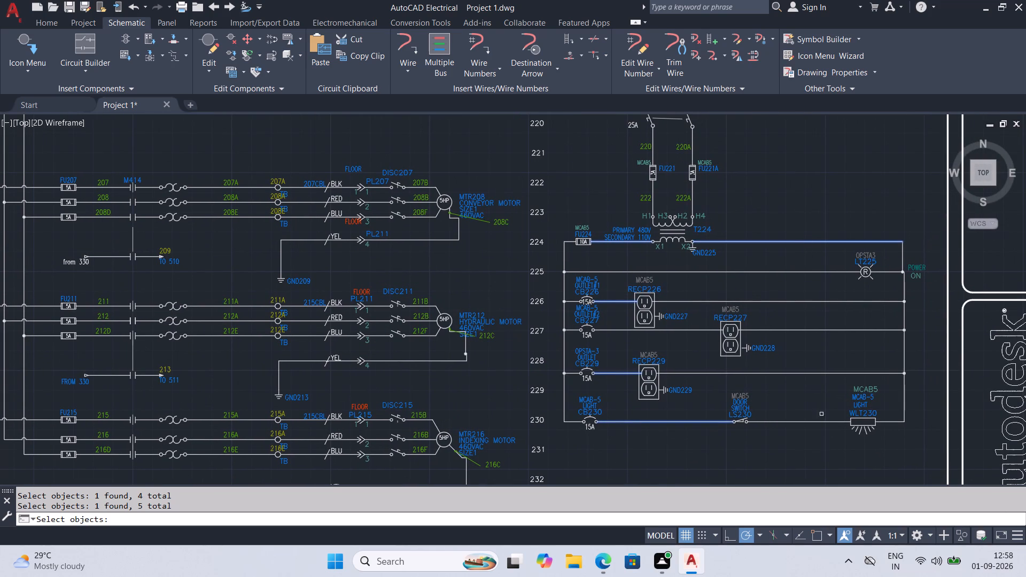
pyautogui.click(823, 422)
pyautogui.press('Return')
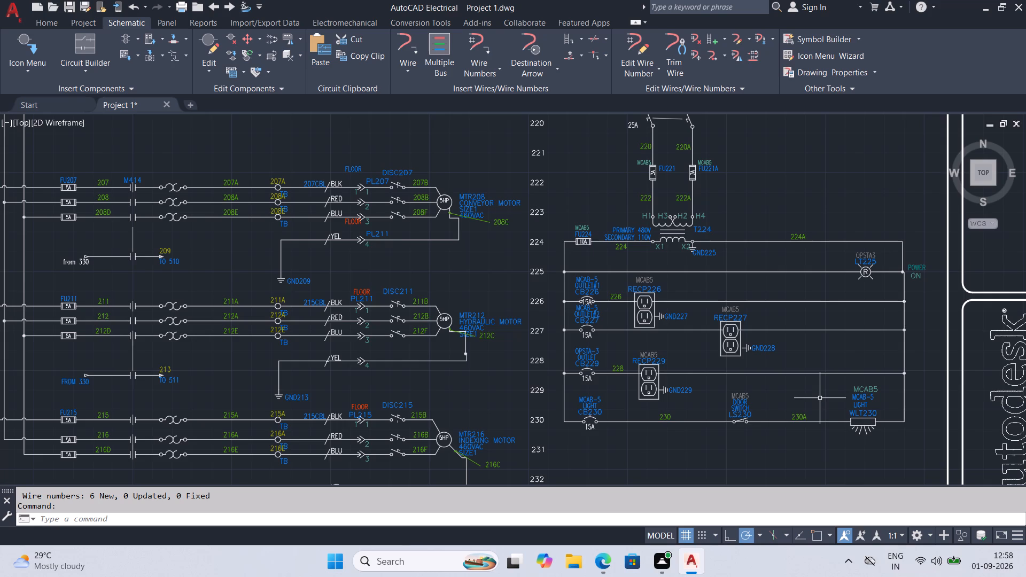
# Save the drawing with its completed wire numbers.
pyautogui.scroll(-3, 820, 398)
pyautogui.scroll(2, 812, 384)
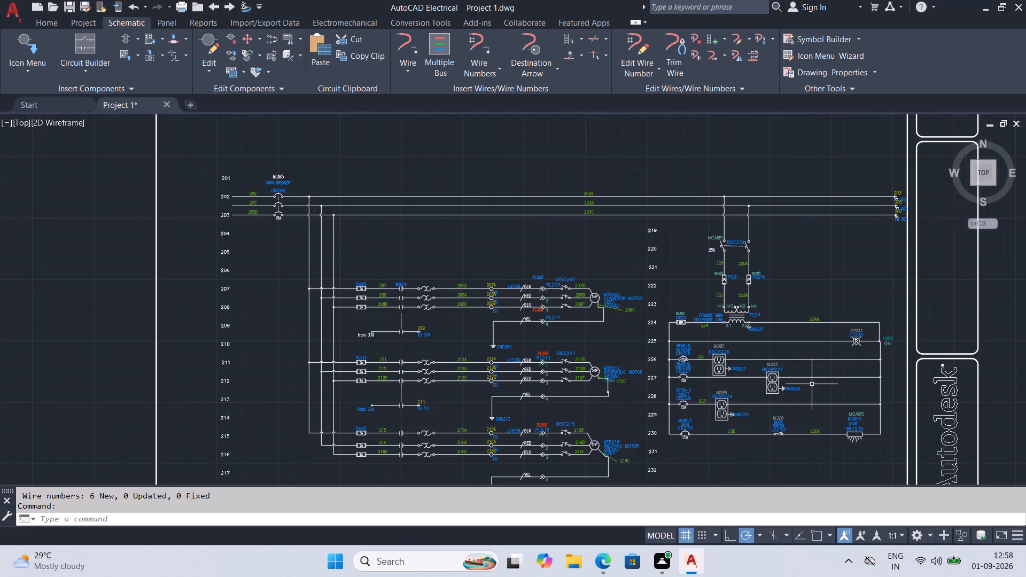
pyautogui.moveTo(774, 394); pyautogui.dragTo(714, 283, button='middle')
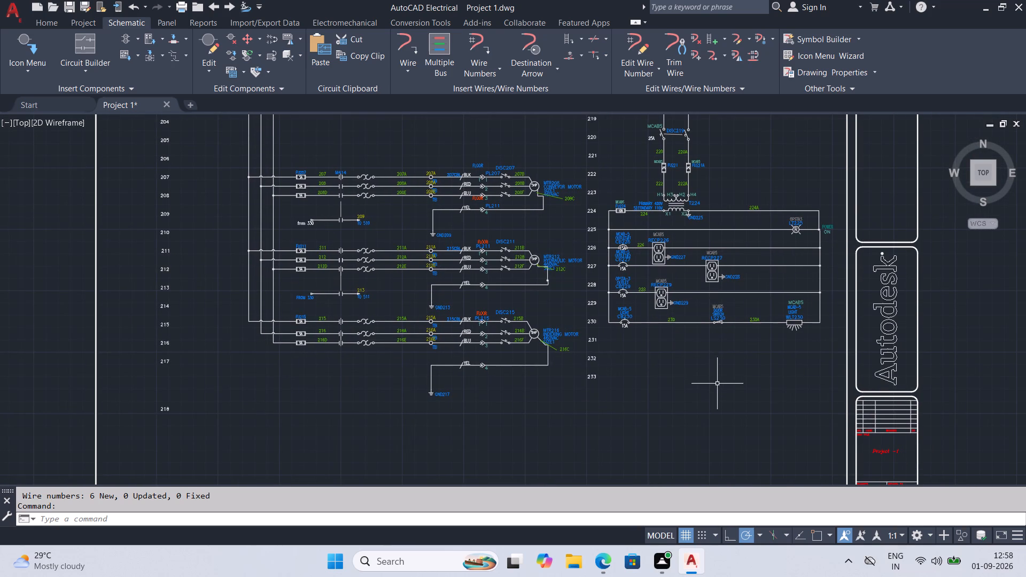
pyautogui.hotkey('ctrl', 's')
pyautogui.hotkey('ctrl', 's')
pyautogui.hotkey('ctrl', 's')
pyautogui.hotkey('ctrl', 's')
pyautogui.hotkey('ctrl', 's')
pyautogui.hotkey('ctrl', 's')
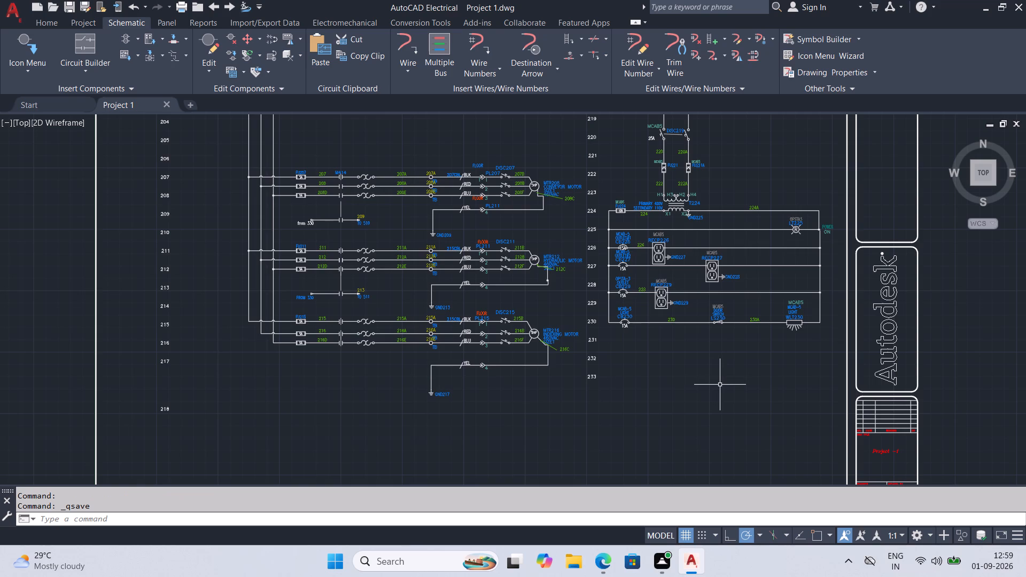
pyautogui.hotkey('ctrl', 's')
pyautogui.hotkey('ctrl', 's')
pyautogui.hotkey('ctrl', 's')
pyautogui.hotkey('ctrl', 's')
pyautogui.hotkey('ctrl', 's')
pyautogui.hotkey('ctrl', 's')
pyautogui.hotkey('ctrl', 's')
pyautogui.hotkey('ctrl', 's')
pyautogui.hotkey('ctrl', 's')
pyautogui.hotkey('ctrl', 's')
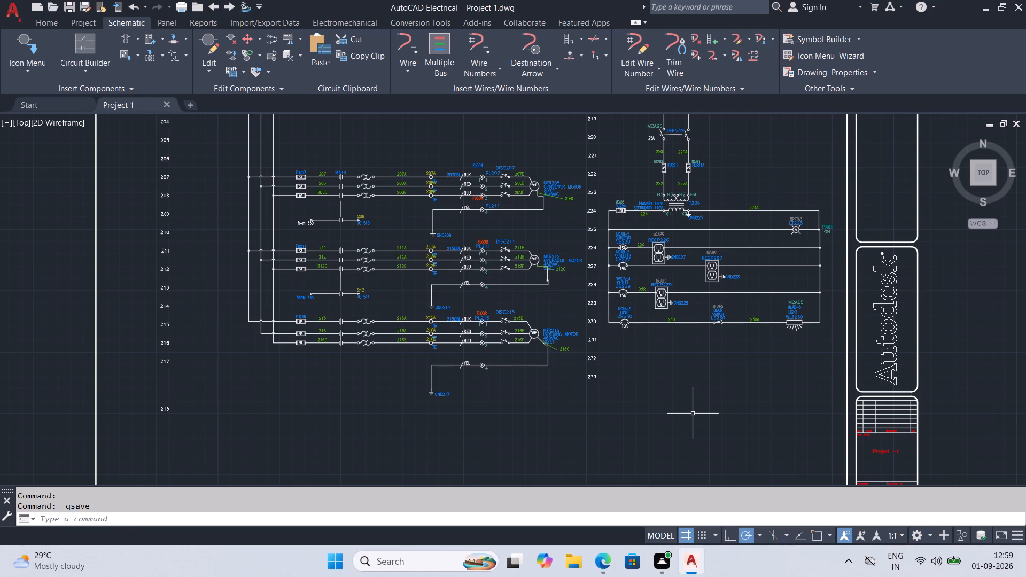
# Set up the model plot with the DWG To PDF.pc3 plotter and ISO full bleed A4 (297.00 x 210.00 MM) paper, and apply it to the layout.
pyautogui.scroll(-1, 694, 363)
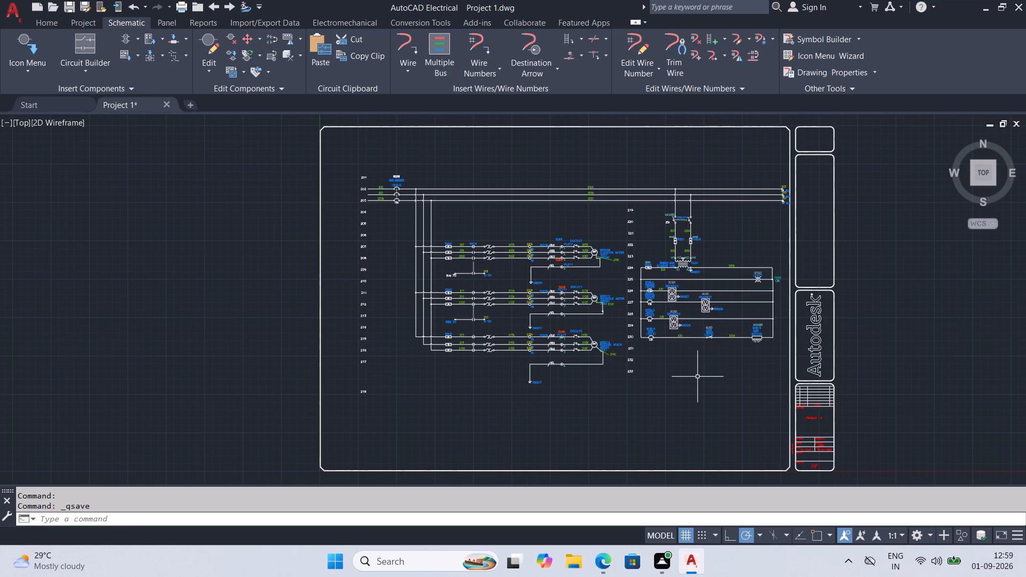
pyautogui.hotkey('ctrl', 'p')
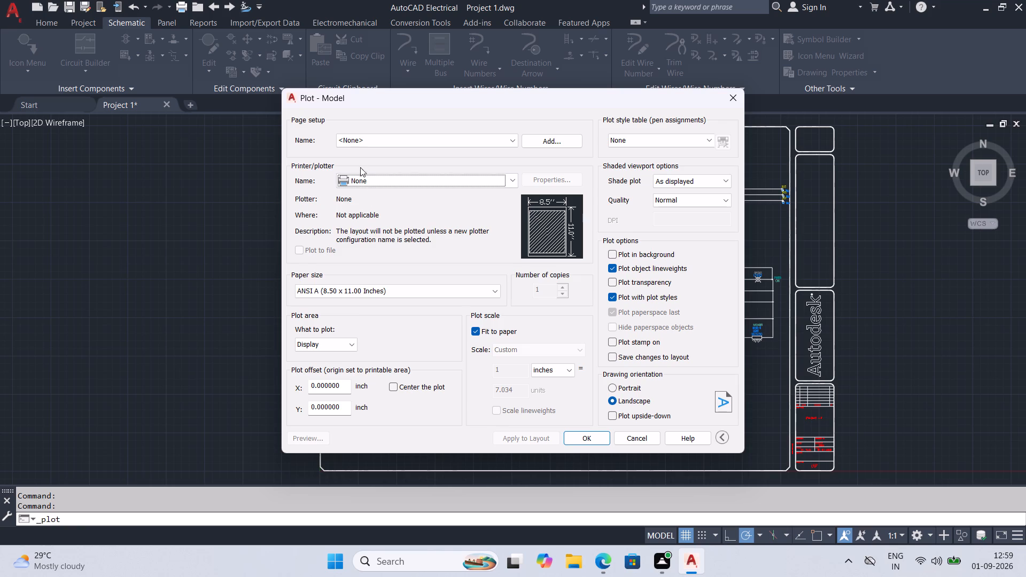
pyautogui.click(368, 181)
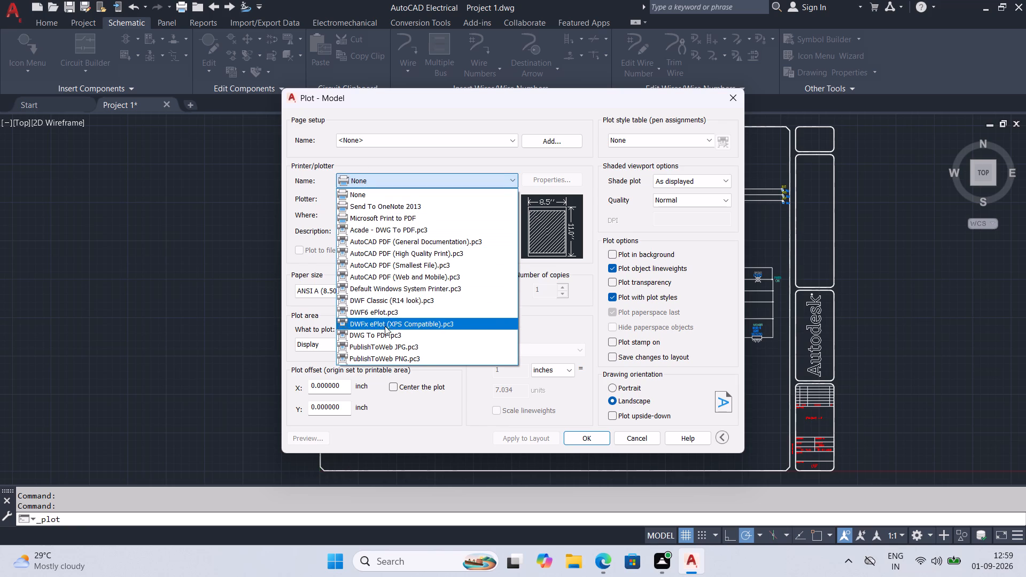
pyautogui.click(387, 340)
pyautogui.click(380, 292)
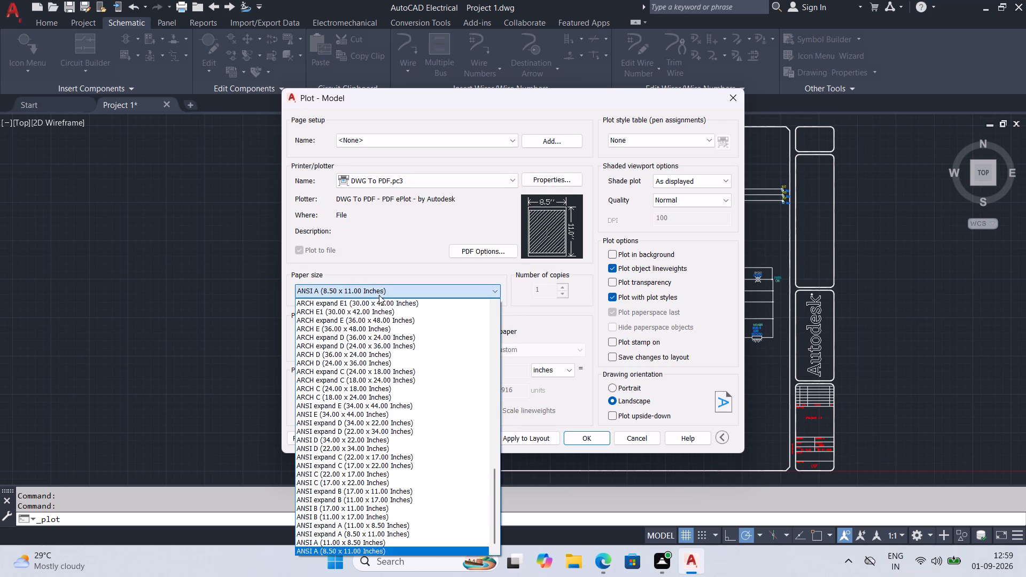
pyautogui.scroll(9, 376, 328)
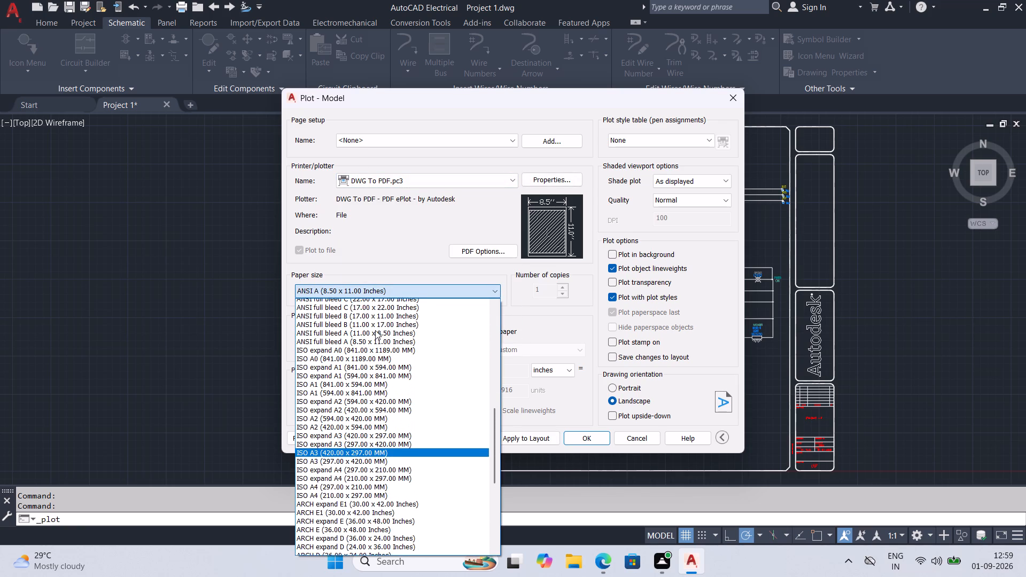
pyautogui.scroll(5, 337, 340)
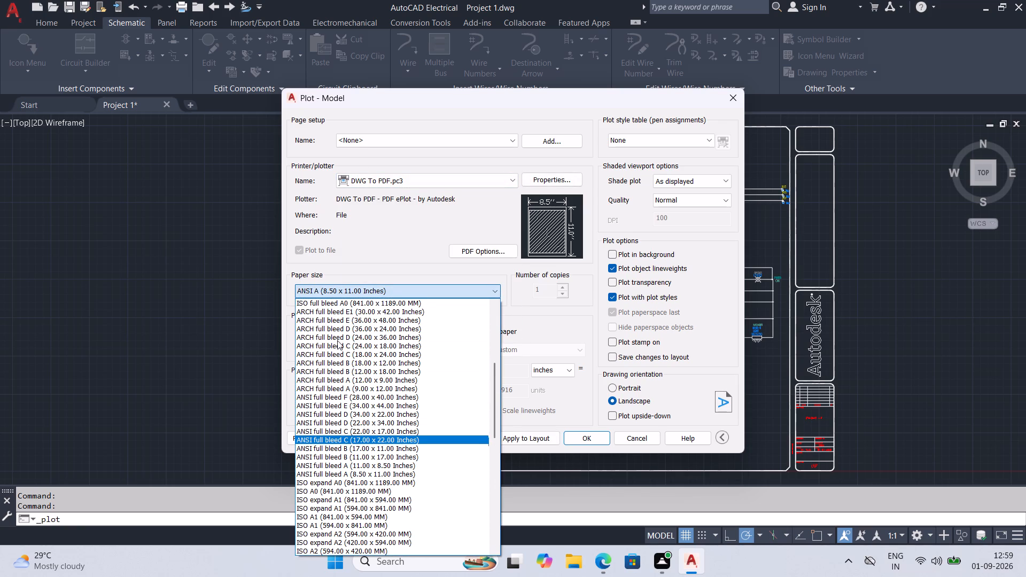
pyautogui.scroll(2, 337, 340)
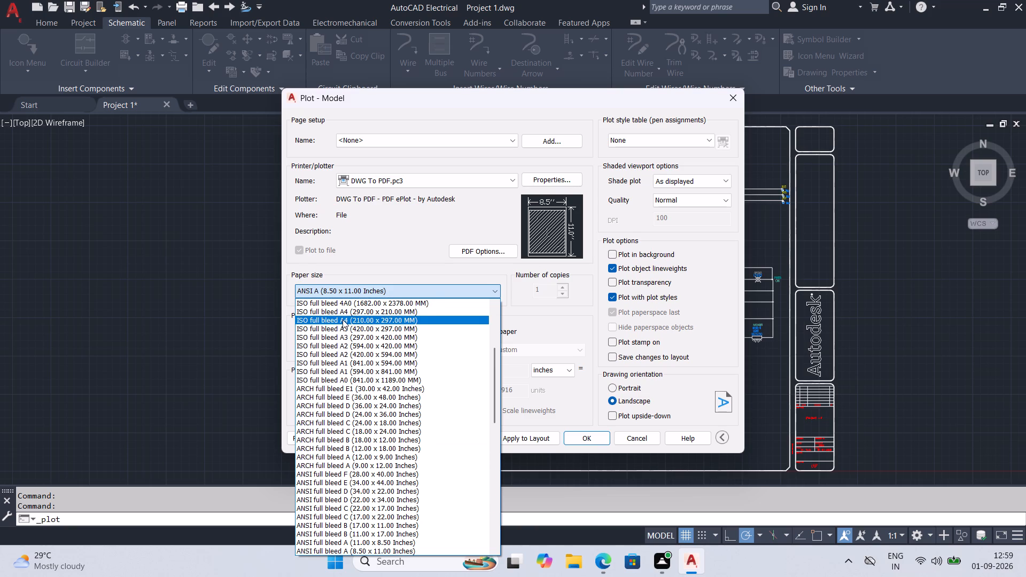
pyautogui.click(343, 313)
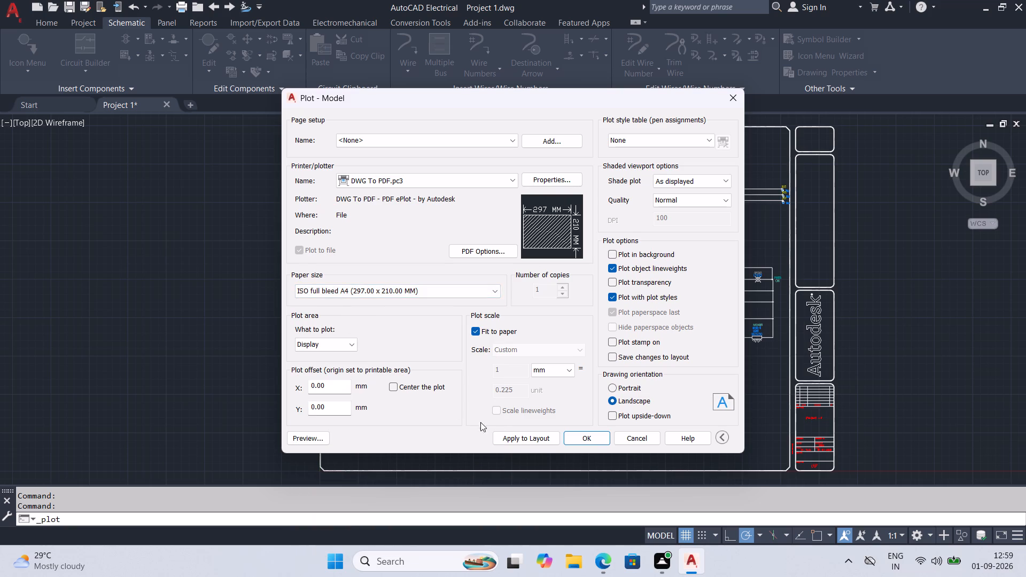
pyautogui.click(542, 438)
# Preview the plot and examine the line thickness and text legibility of the schematic.
pyautogui.click(302, 439)
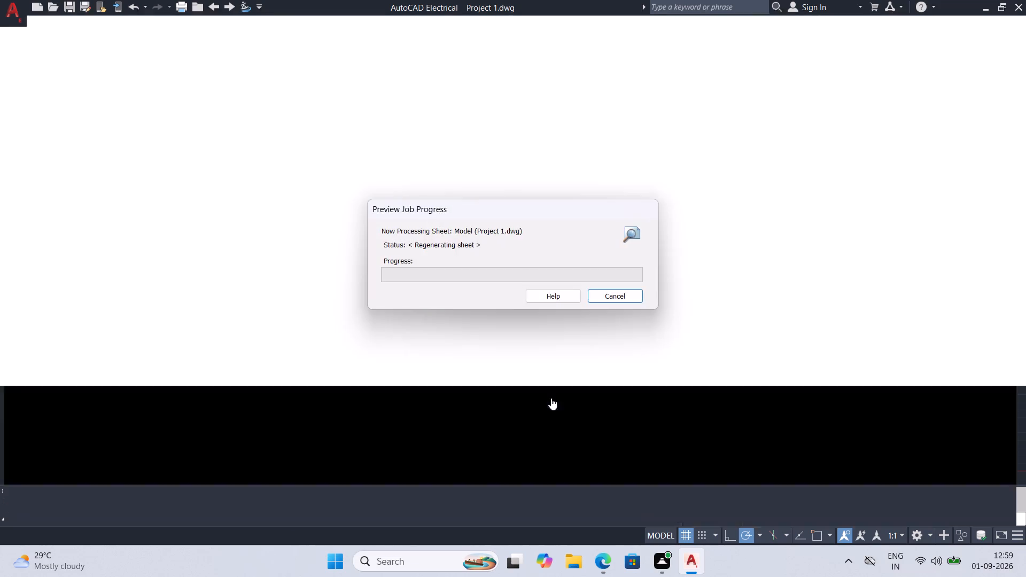
pyautogui.scroll(3, 586, 389)
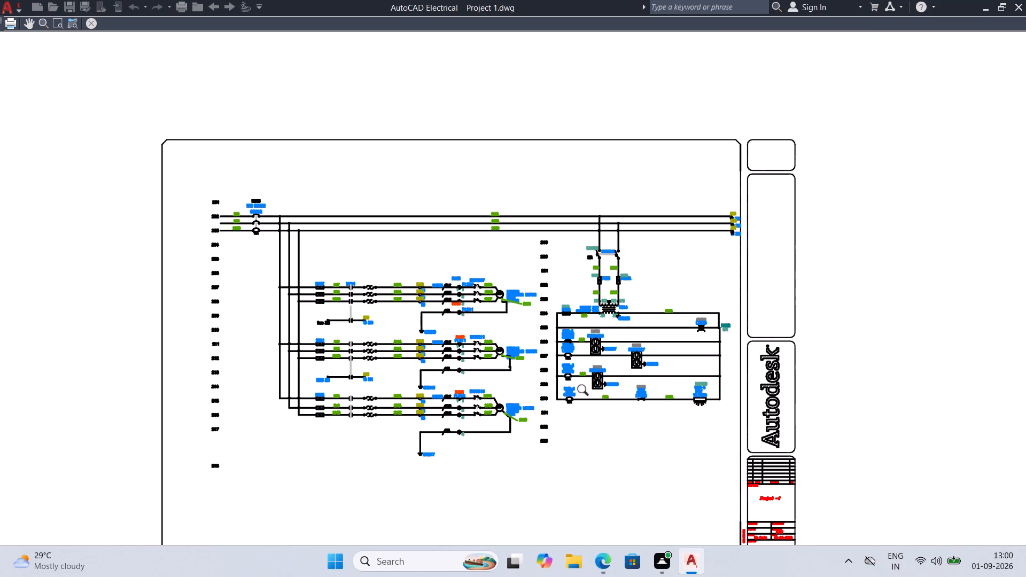
pyautogui.moveTo(586, 442); pyautogui.dragTo(573, 368, button='middle')
pyautogui.scroll(2, 564, 362)
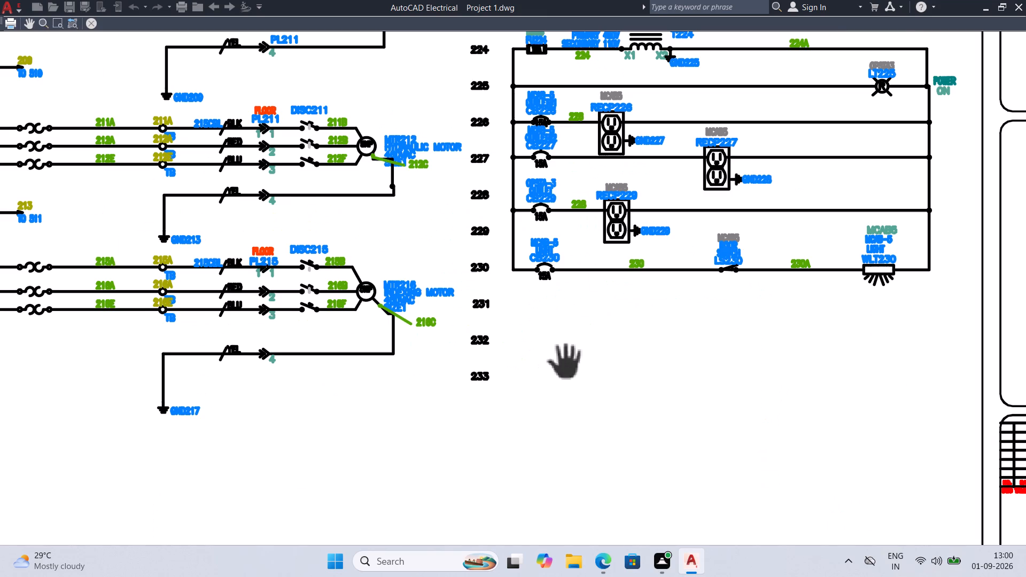
pyautogui.scroll(-4, 564, 362)
pyautogui.click(91, 24)
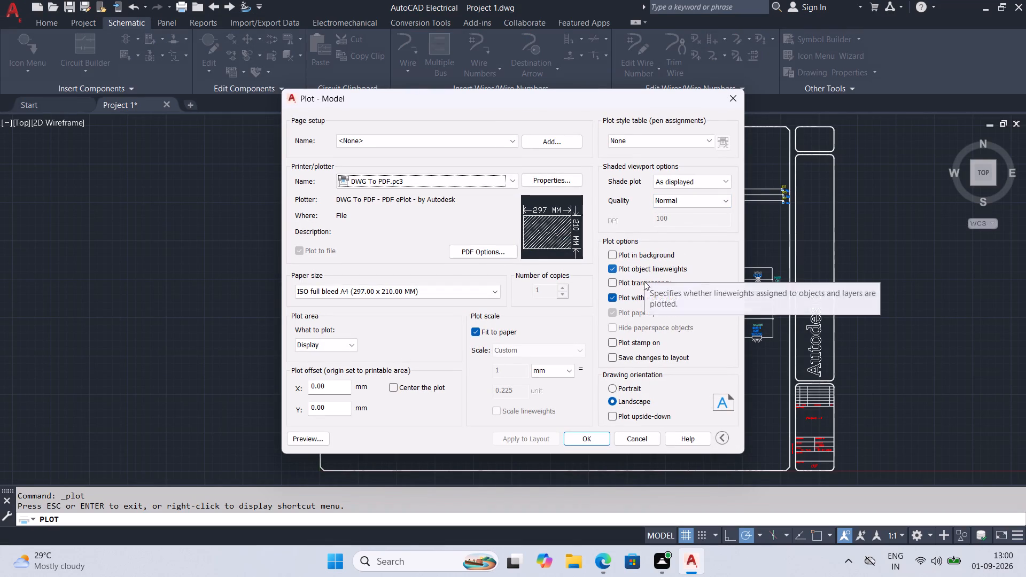
# Turn off plotting of object lineweights and plot styles, and apply the settings to the layout.
pyautogui.click(636, 269)
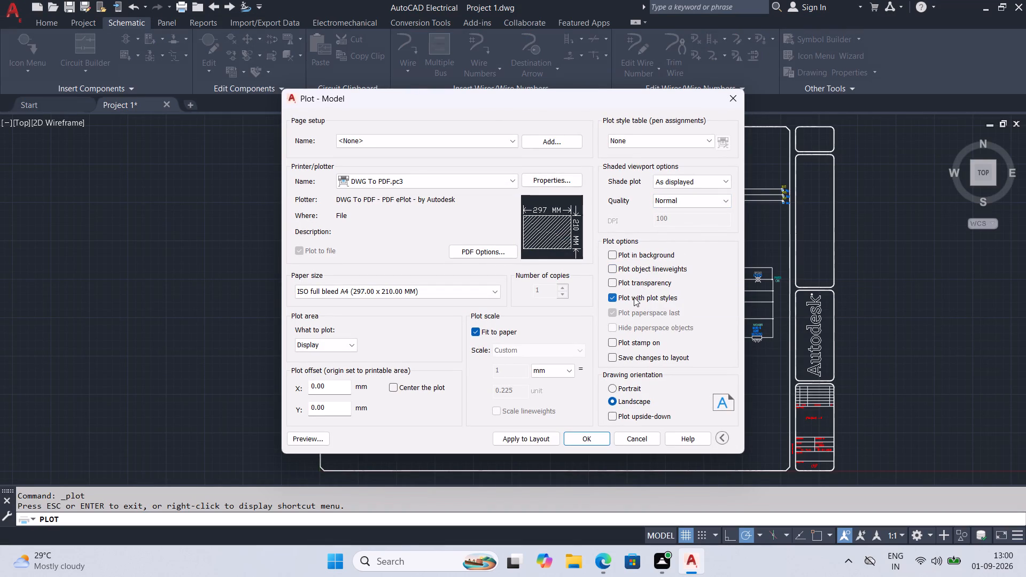
pyautogui.click(634, 297)
pyautogui.click(533, 441)
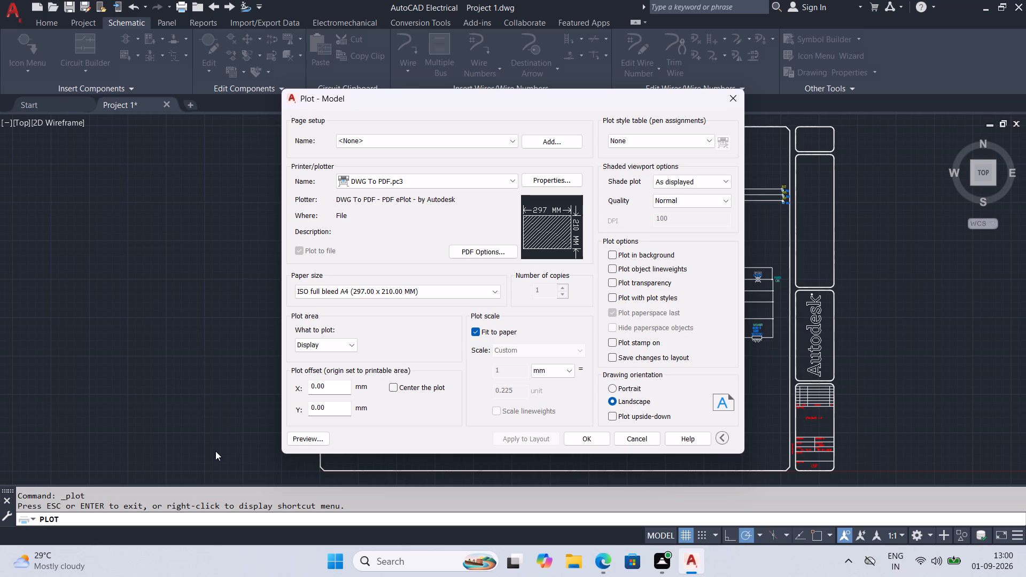
# Preview the plot again and examine the schematic's linework and its placement on the sheet.
pyautogui.click(288, 440)
pyautogui.scroll(4, 503, 351)
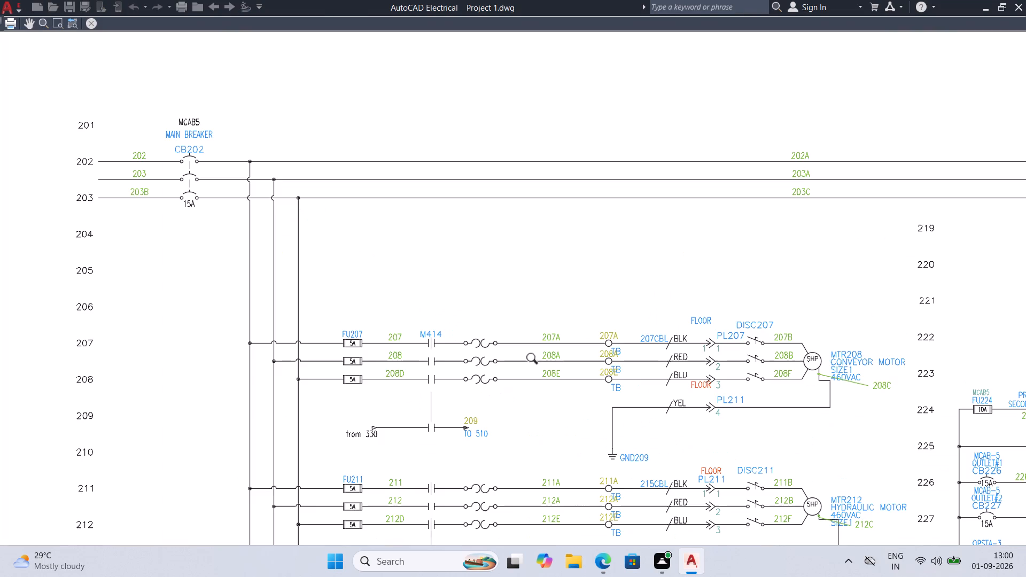
pyautogui.scroll(3, 571, 372)
pyautogui.moveTo(602, 391); pyautogui.dragTo(479, 265, button='middle')
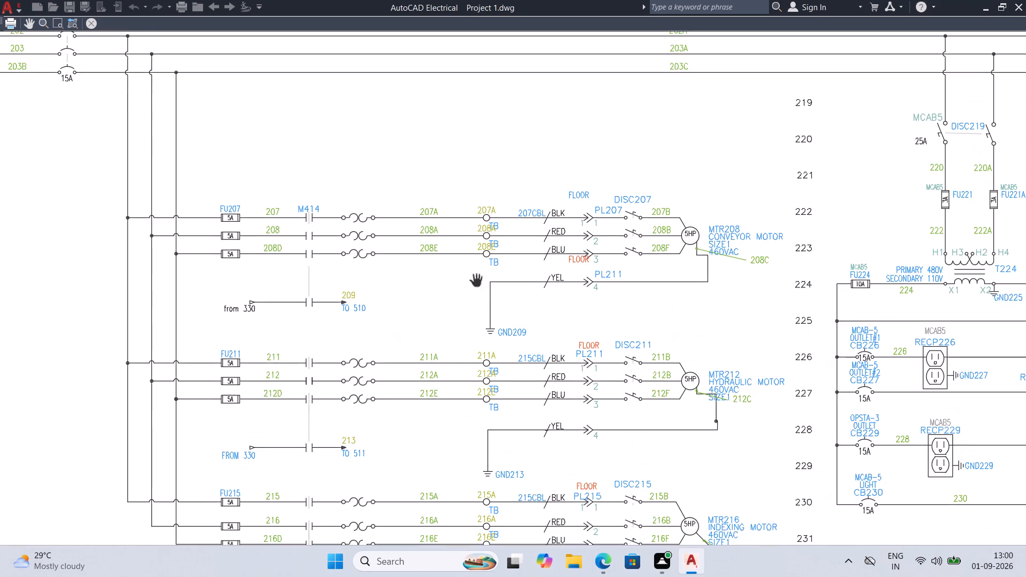
pyautogui.scroll(-2, 652, 317)
pyautogui.scroll(-2, 732, 371)
pyautogui.moveTo(735, 376); pyautogui.dragTo(636, 342, button='middle')
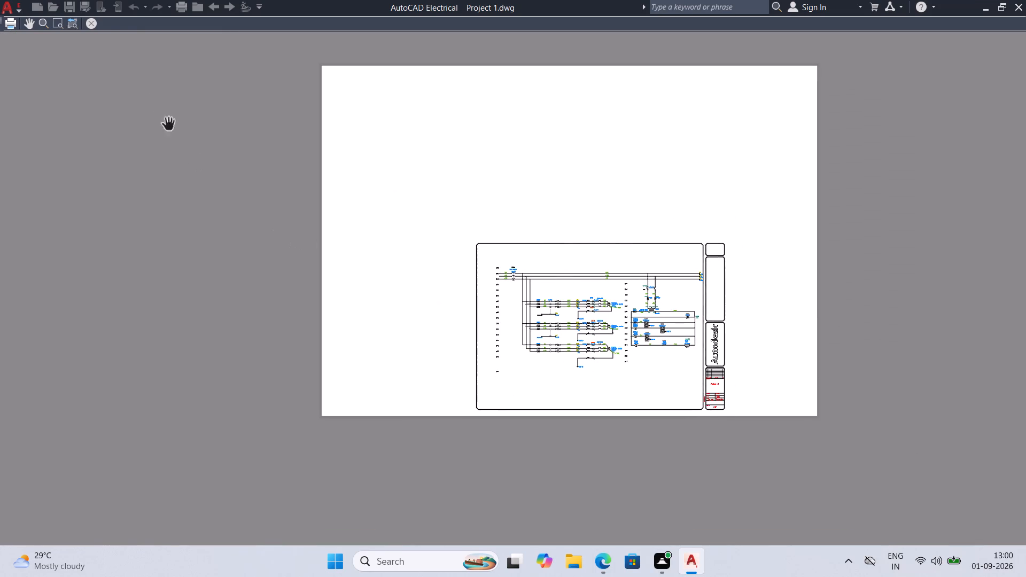
pyautogui.click(91, 20)
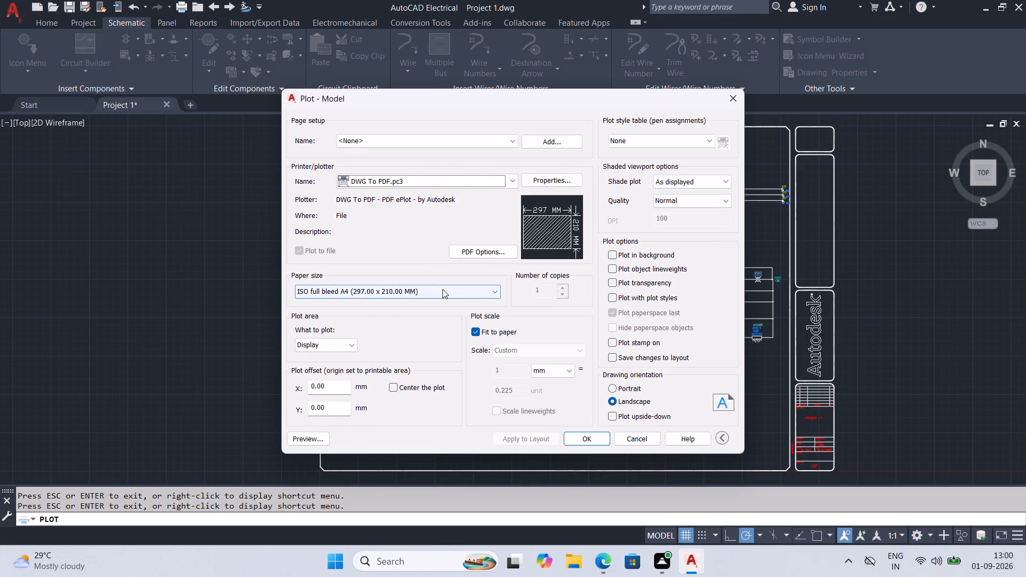
# Change the plot's paper size to ISO full bleed A4 (210.00 x 297.00 MM) and apply it to the layout.
pyautogui.click(442, 289)
pyautogui.click(394, 311)
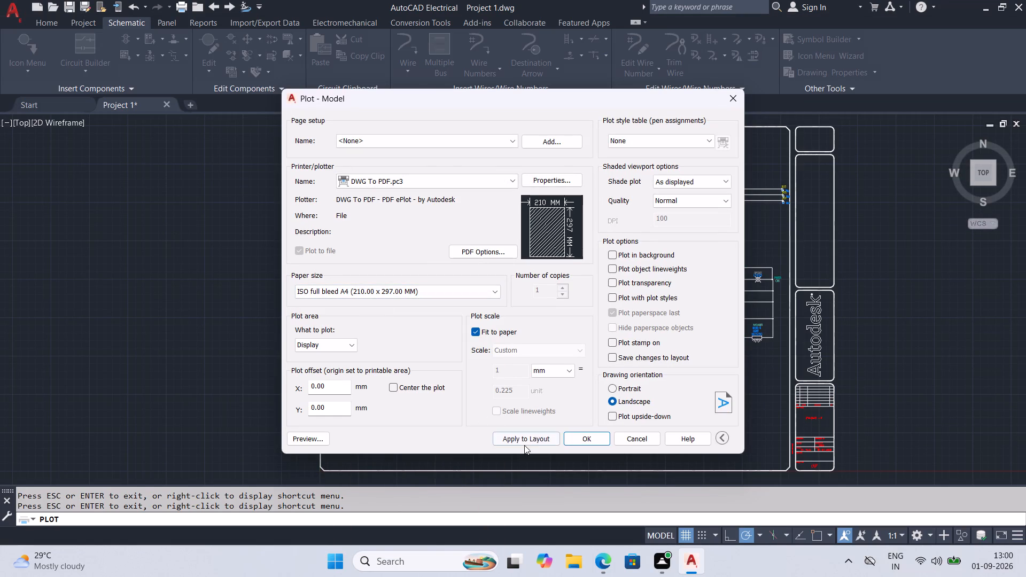
pyautogui.click(531, 436)
# Preview the plot and examine the drawing's placement on the sheet and the legibility of its linework.
pyautogui.click(310, 439)
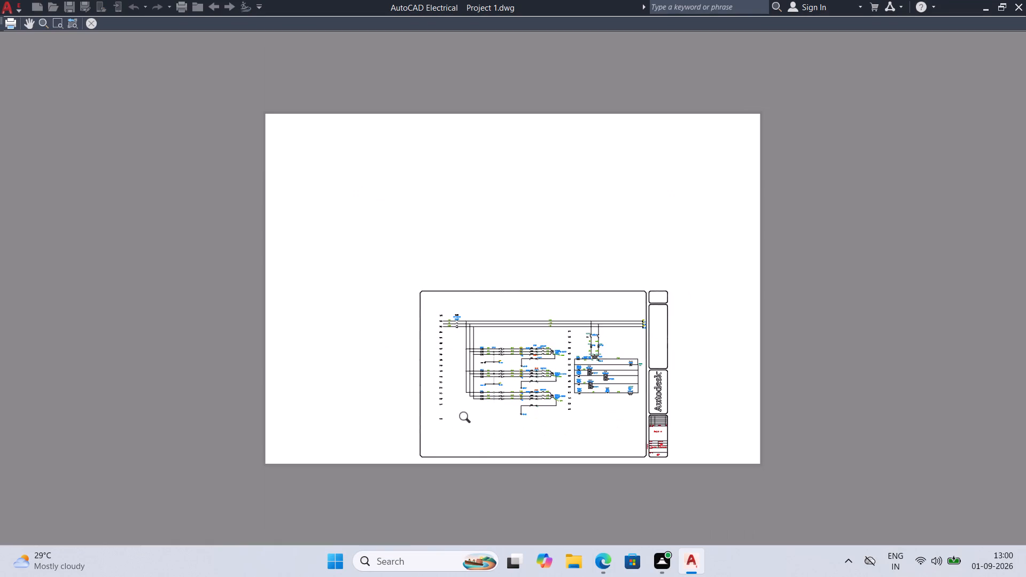
pyautogui.scroll(4, 518, 362)
pyautogui.moveTo(625, 357); pyautogui.dragTo(479, 263, button='middle')
pyautogui.moveTo(594, 363); pyautogui.dragTo(487, 255, button='middle')
pyautogui.moveTo(627, 362); pyautogui.dragTo(533, 326, button='middle')
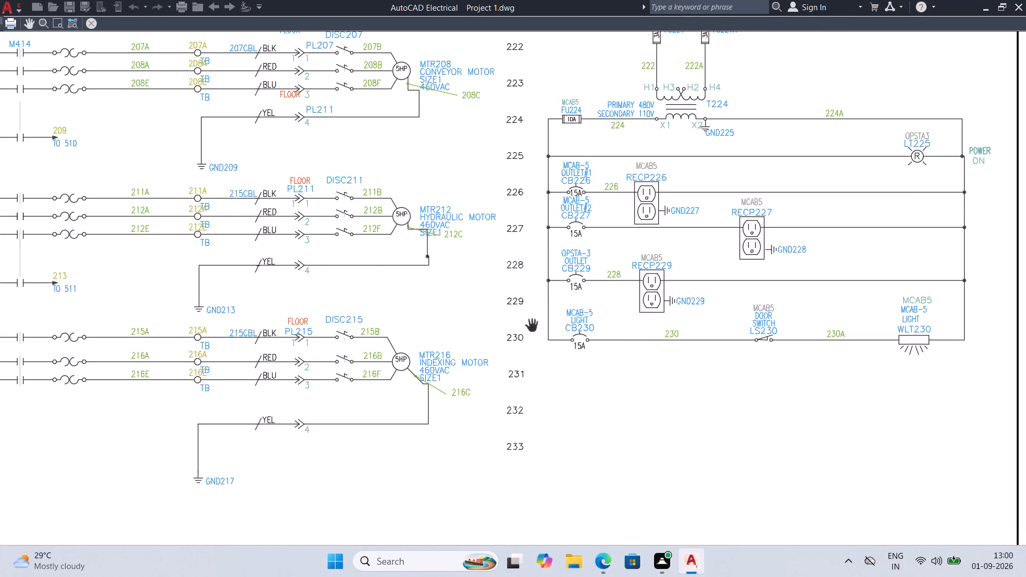
pyautogui.scroll(-2, 564, 341)
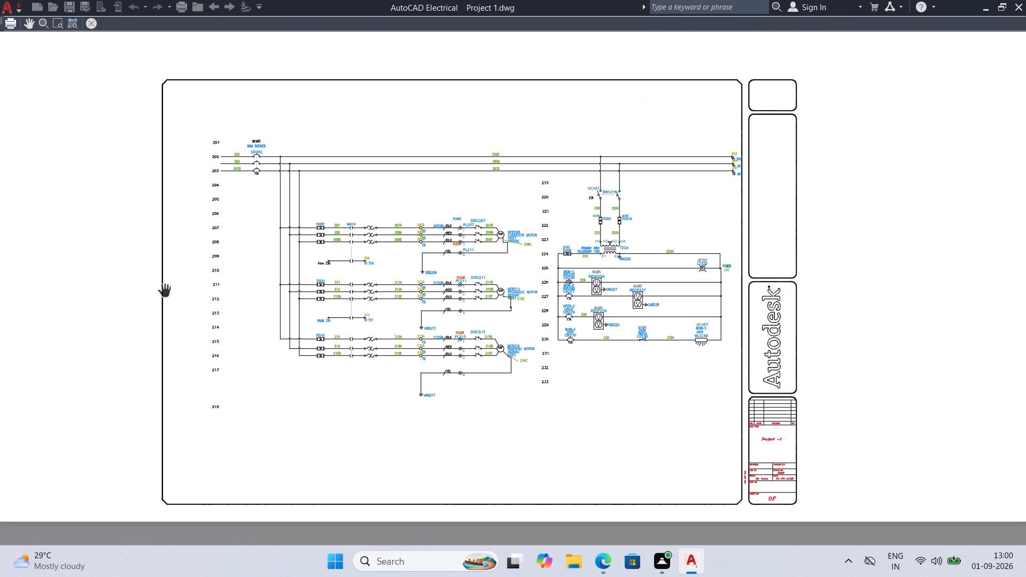
pyautogui.click(88, 25)
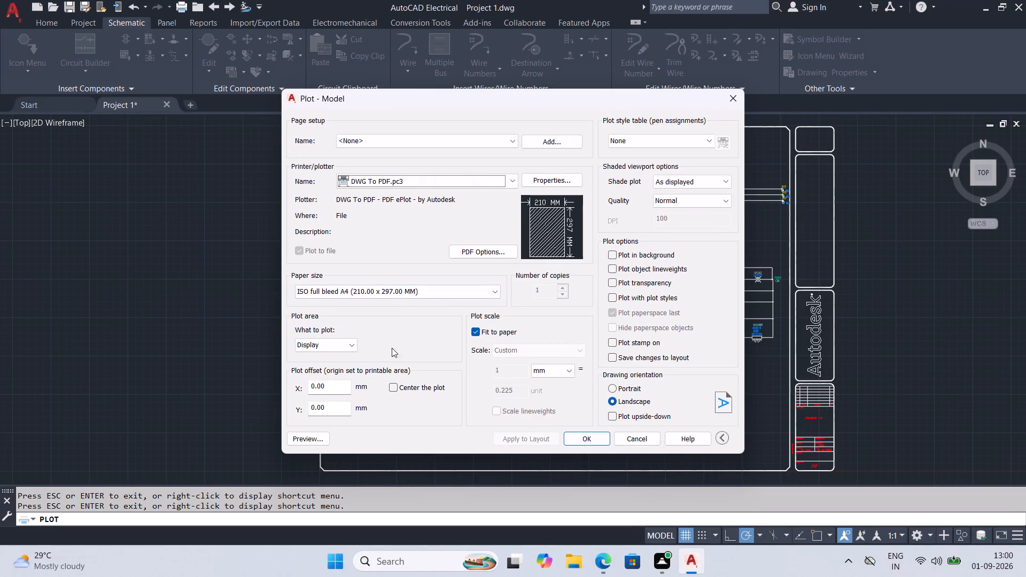
# Set the plot area to a window enclosing the whole drawing border and title block, and apply it to the layout.
pyautogui.click(344, 345)
pyautogui.click(340, 386)
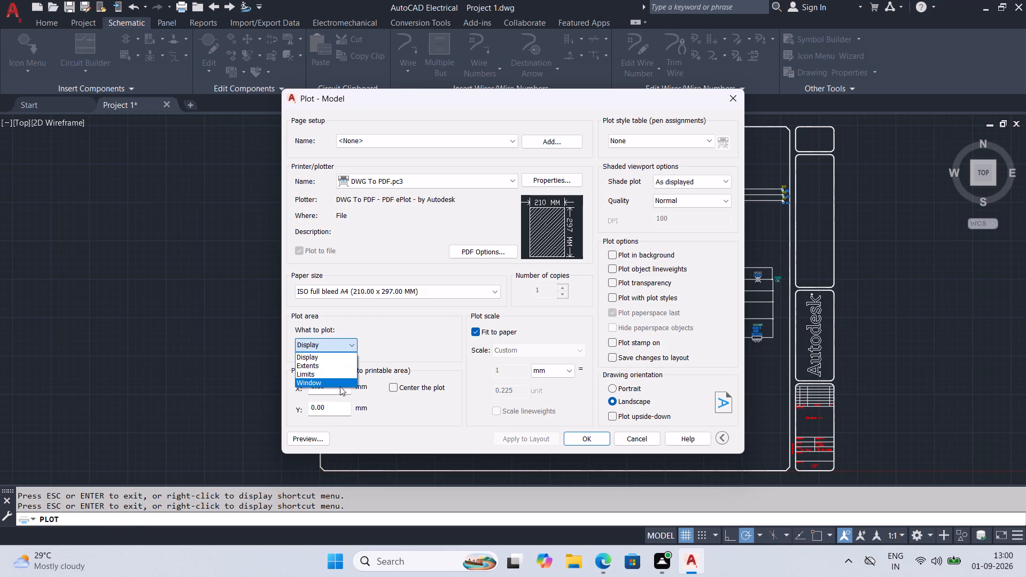
pyautogui.scroll(-1, 394, 274)
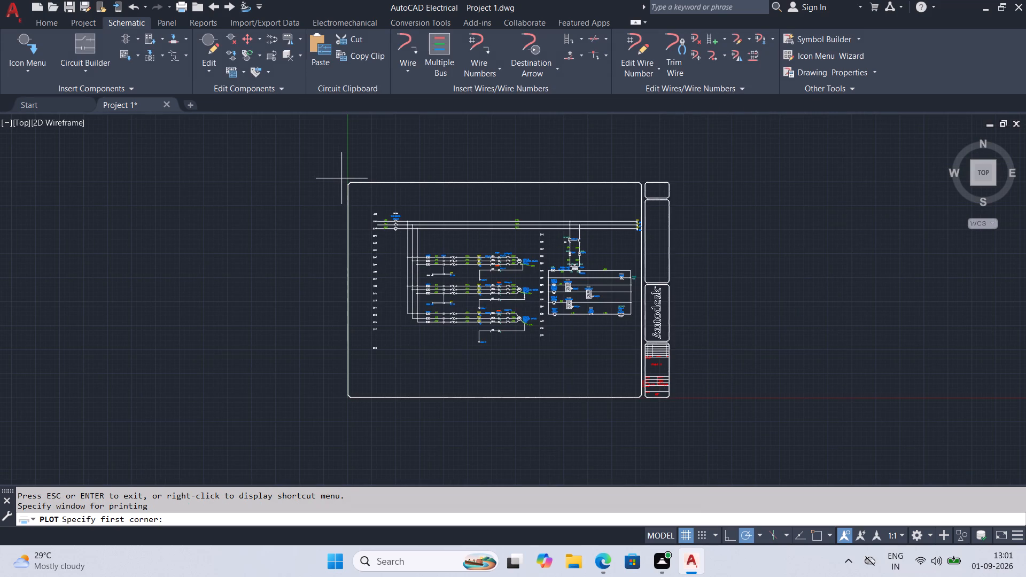
pyautogui.click(341, 178)
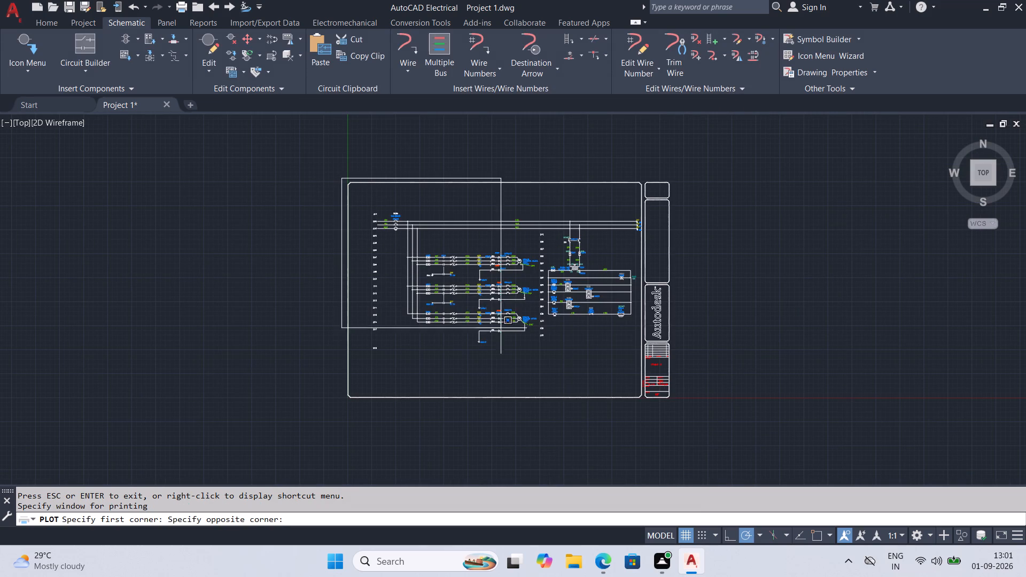
pyautogui.click(676, 407)
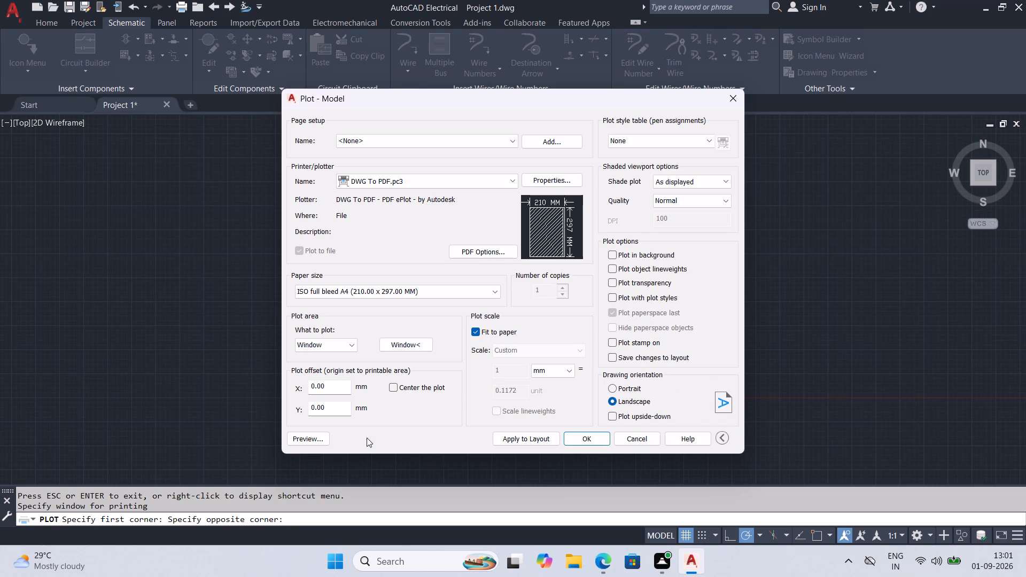
pyautogui.click(549, 437)
# Preview the windowed plot and examine the sheet fit, the motor and transformer circuits, and the wire number legibility.
pyautogui.click(294, 435)
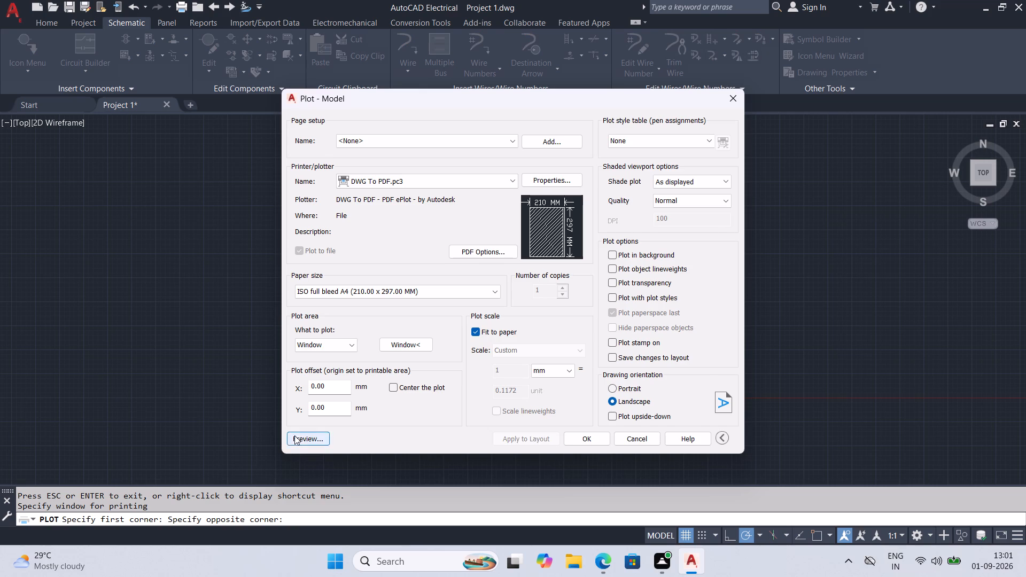
pyautogui.scroll(3, 587, 350)
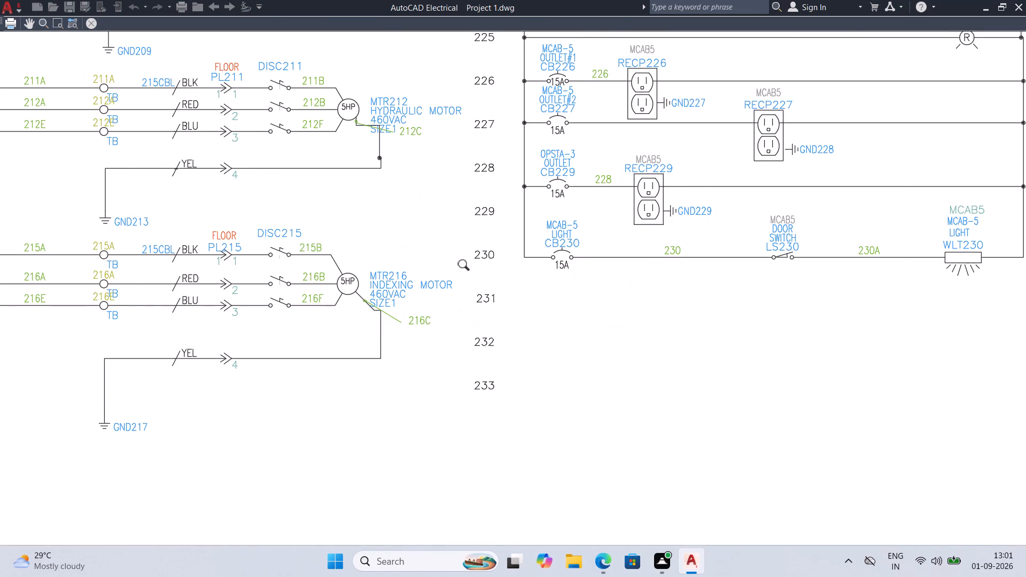
pyautogui.scroll(-1, 467, 266)
pyautogui.moveTo(494, 302); pyautogui.dragTo(549, 485, button='middle')
pyautogui.scroll(-1, 436, 350)
pyautogui.scroll(-1, 302, 311)
pyautogui.scroll(3, 206, 437)
pyautogui.moveTo(431, 271); pyautogui.dragTo(340, 529, button='middle')
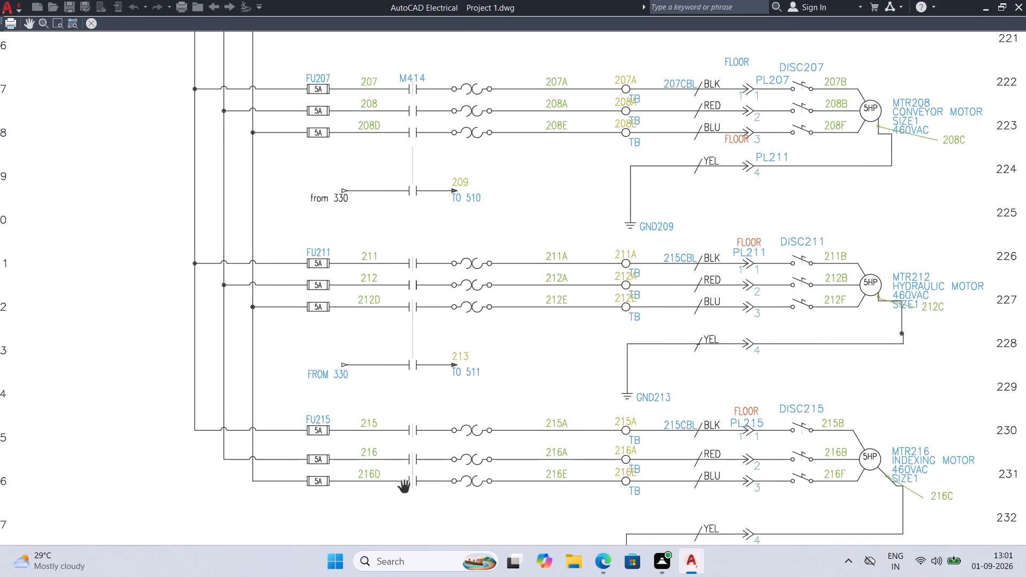
pyautogui.moveTo(687, 361); pyautogui.dragTo(525, 455, button='middle')
pyautogui.moveTo(844, 318); pyautogui.dragTo(682, 401, button='middle')
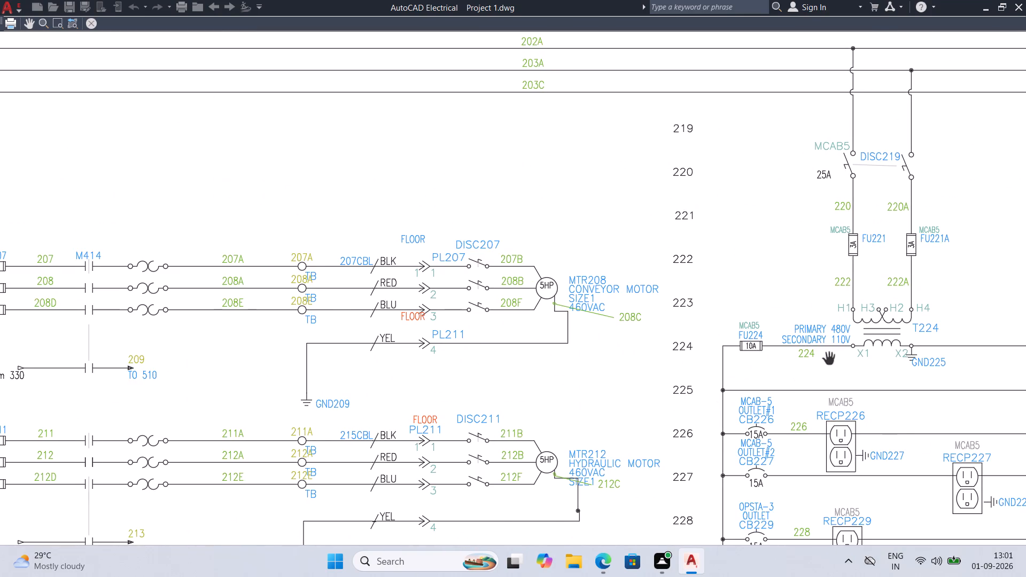
pyautogui.scroll(-1, 828, 359)
pyautogui.moveTo(850, 360); pyautogui.dragTo(626, 322, button='middle')
pyautogui.scroll(-1, 808, 381)
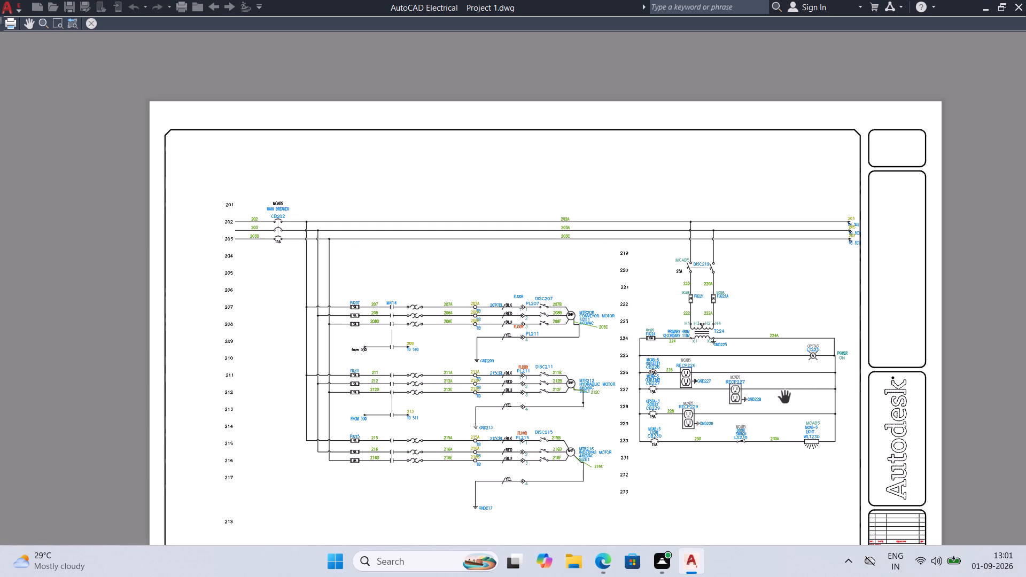
pyautogui.scroll(3, 449, 438)
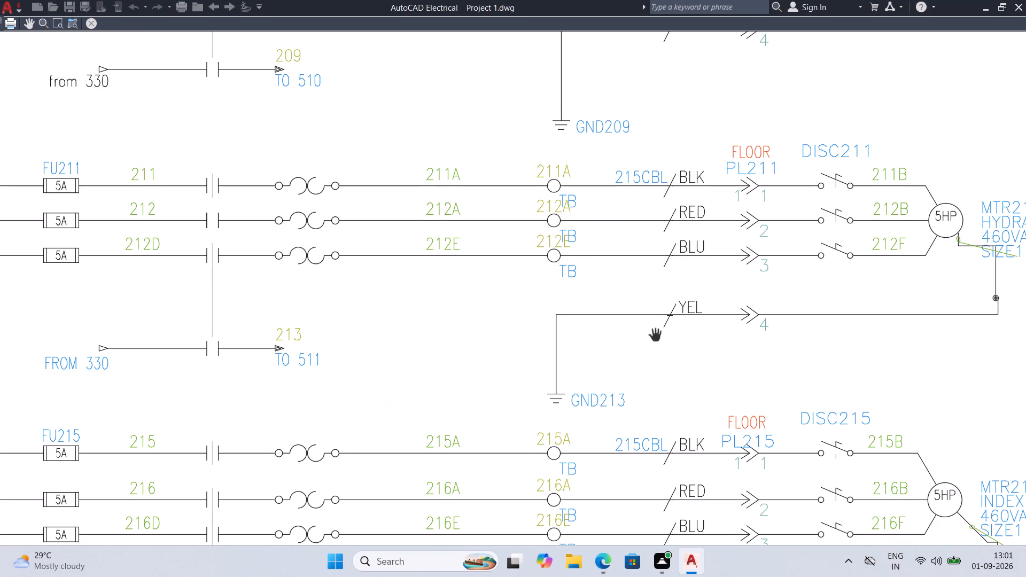
pyautogui.moveTo(655, 336); pyautogui.dragTo(518, 368, button='middle')
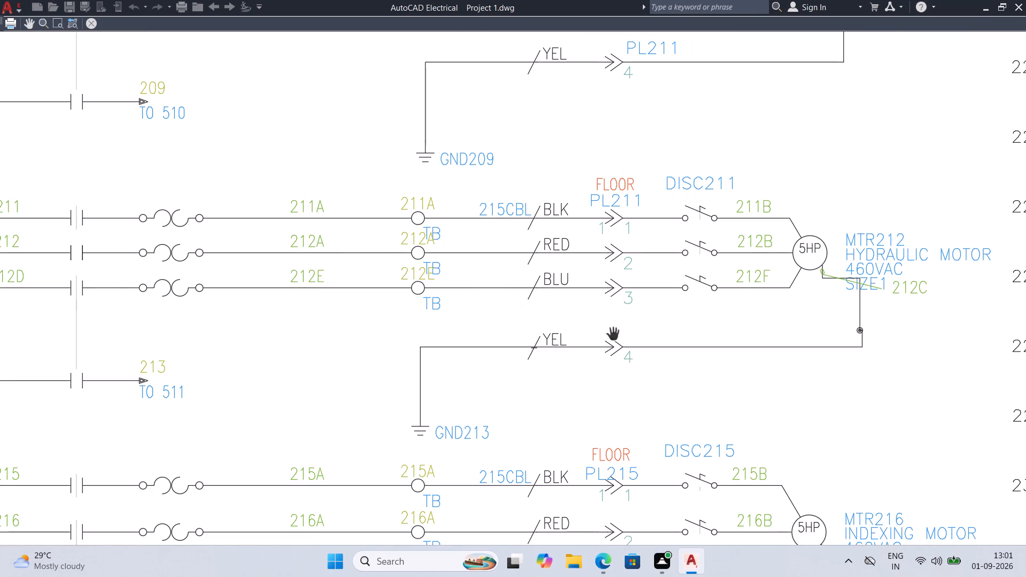
pyautogui.scroll(-3, 612, 334)
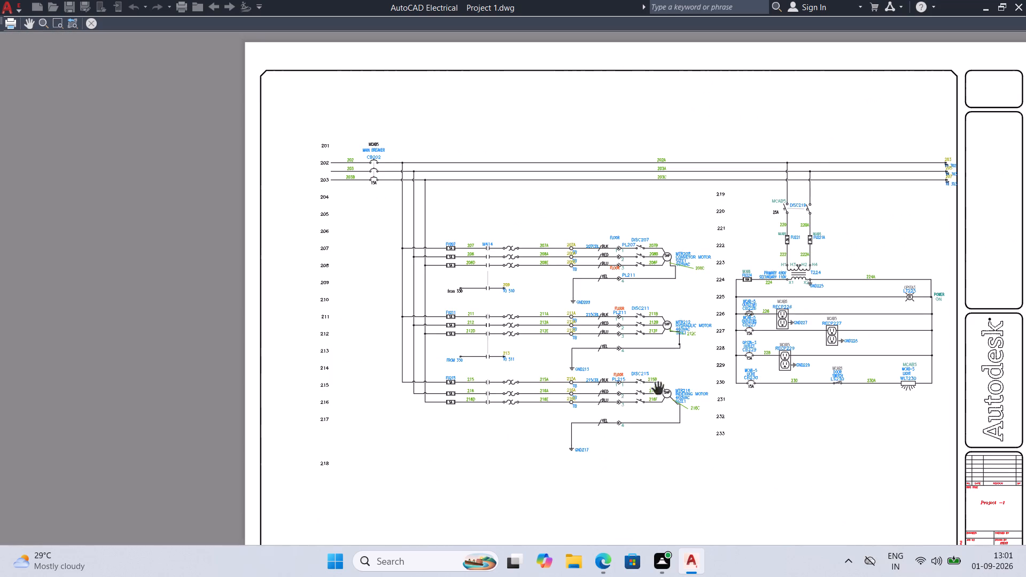
pyautogui.moveTo(750, 352); pyautogui.dragTo(782, 396, button='middle')
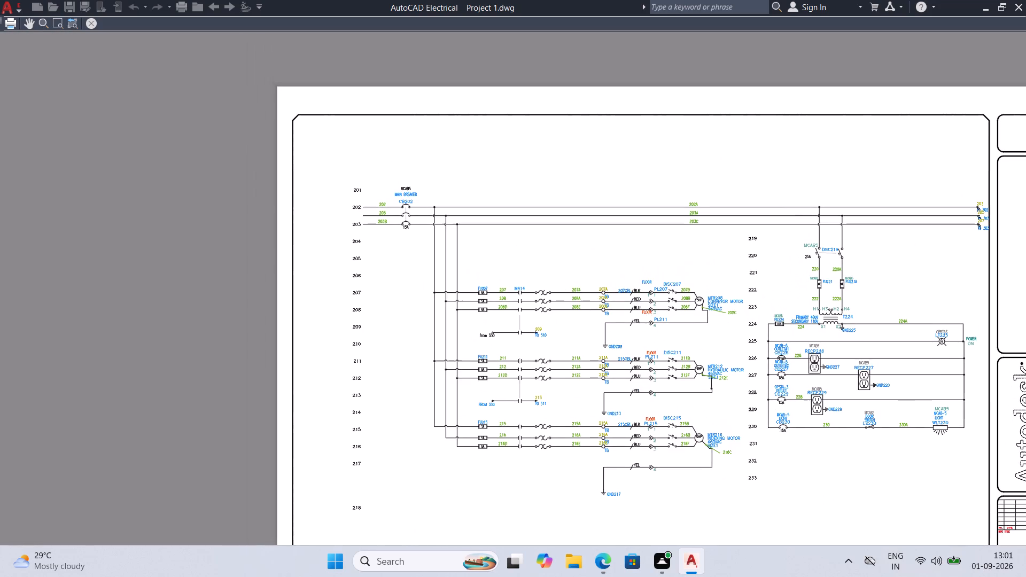
pyautogui.moveTo(763, 312); pyautogui.dragTo(477, 223, button='middle')
pyautogui.moveTo(477, 223); pyautogui.dragTo(579, 262, button='middle')
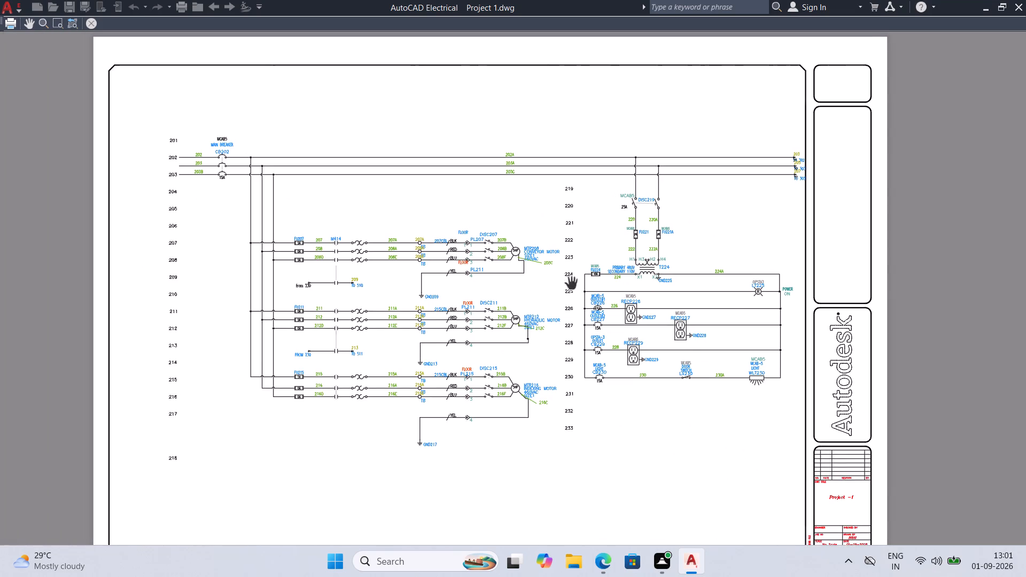
pyautogui.scroll(-1, 575, 310)
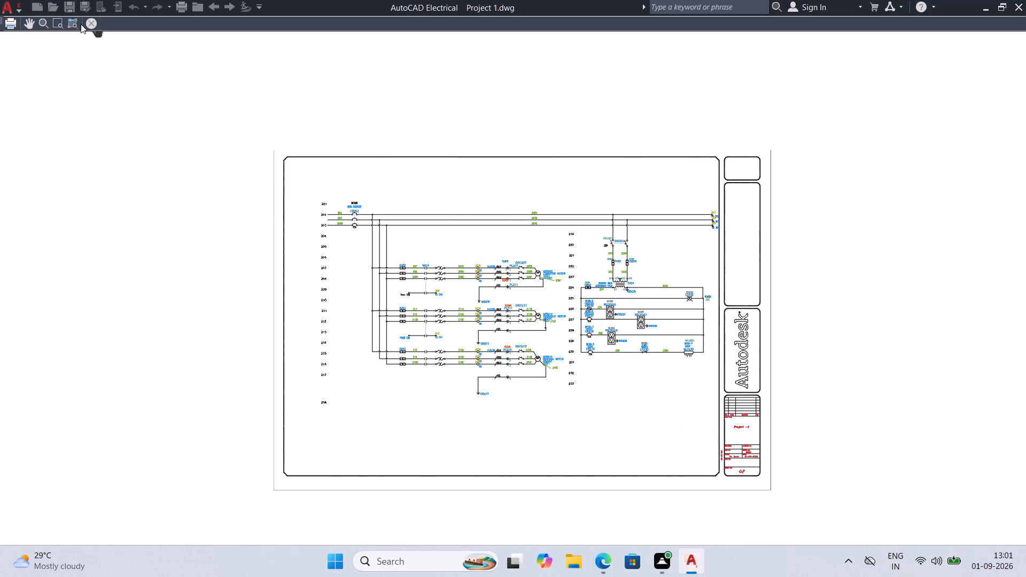
pyautogui.click(88, 24)
# Plot the drawing to a PDF in the ECAD Practice Circuits folder under the suggested file name.
pyautogui.click(581, 442)
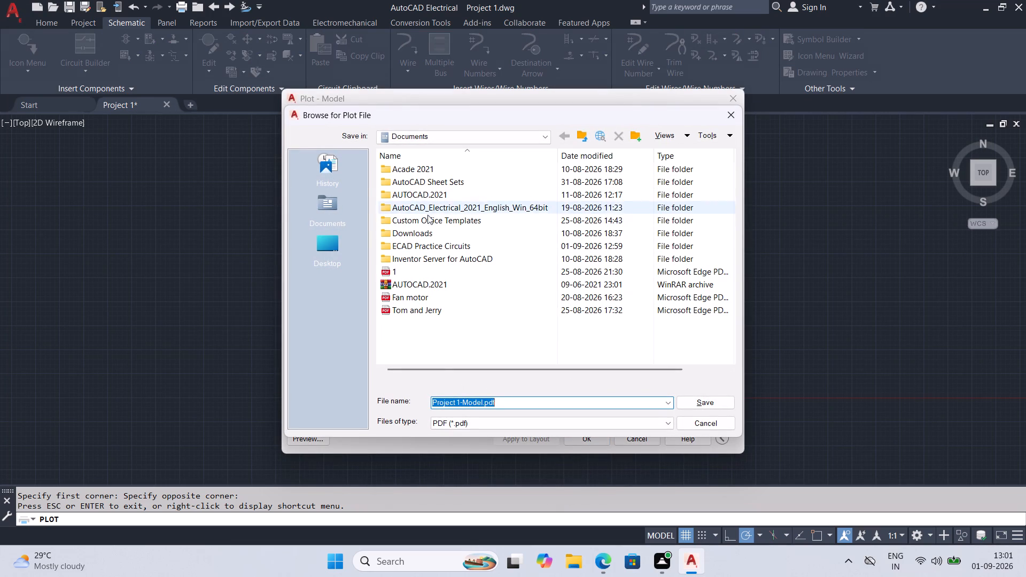
pyautogui.doubleClick(434, 247)
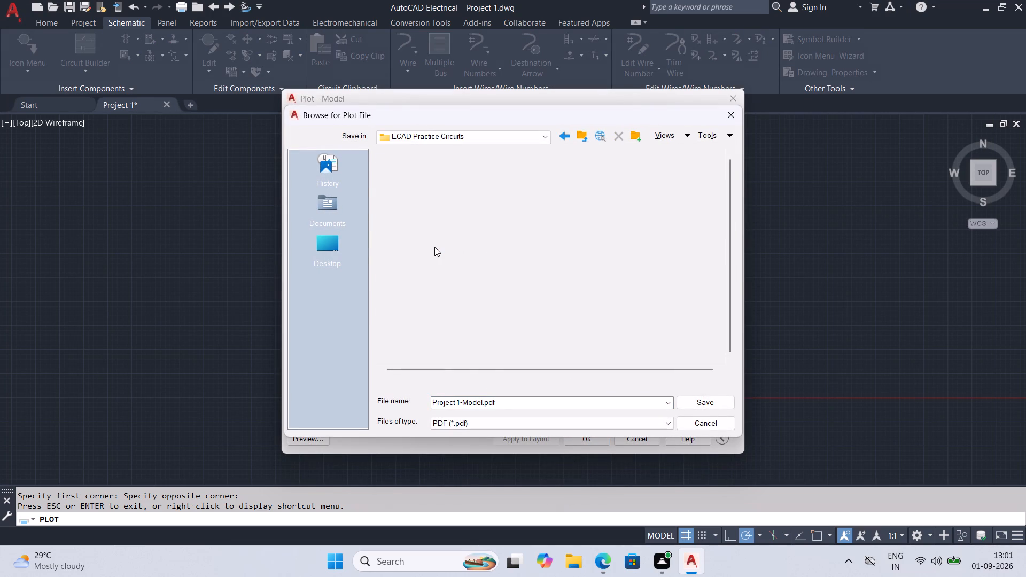
pyautogui.click(719, 403)
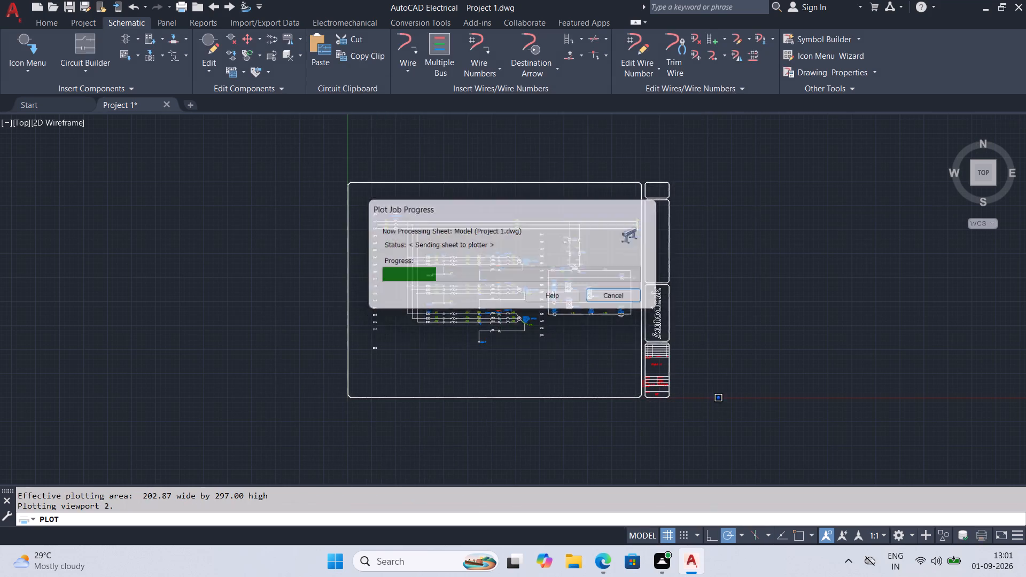